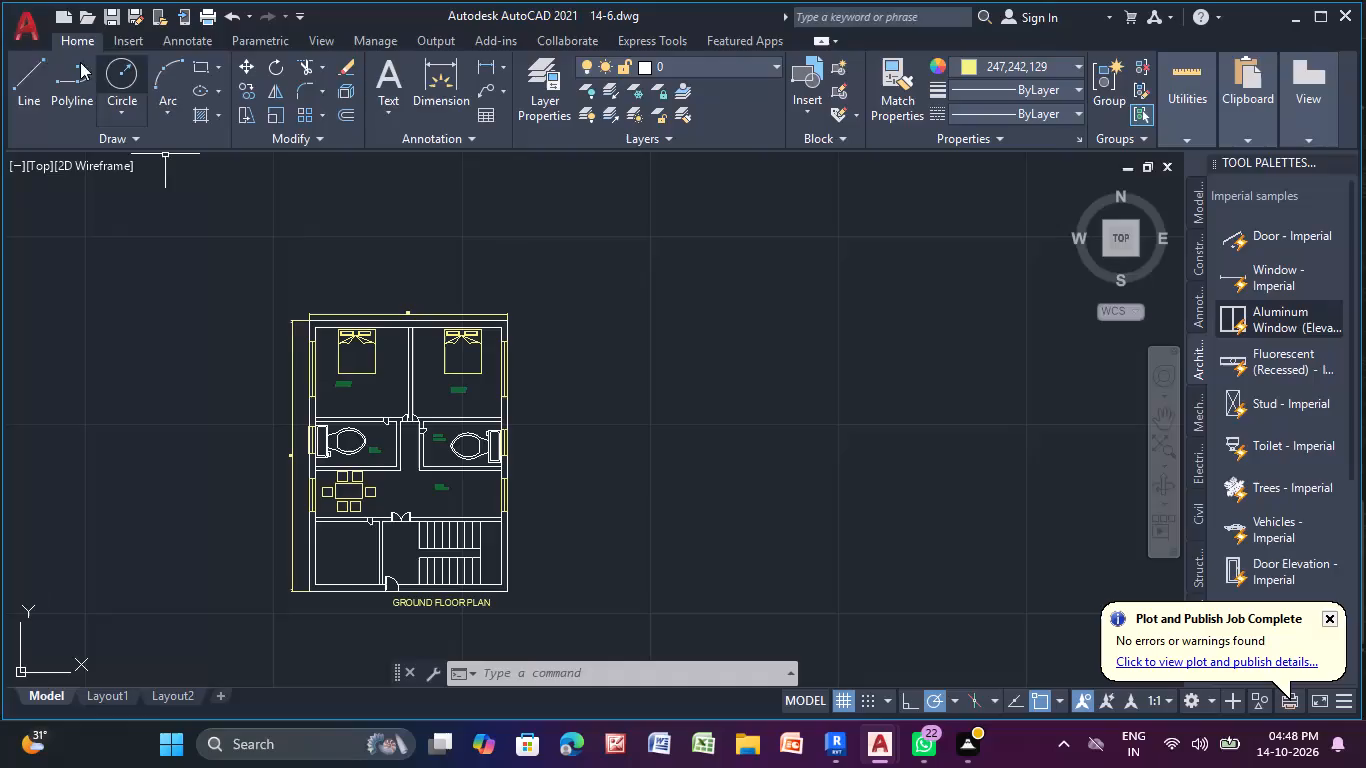
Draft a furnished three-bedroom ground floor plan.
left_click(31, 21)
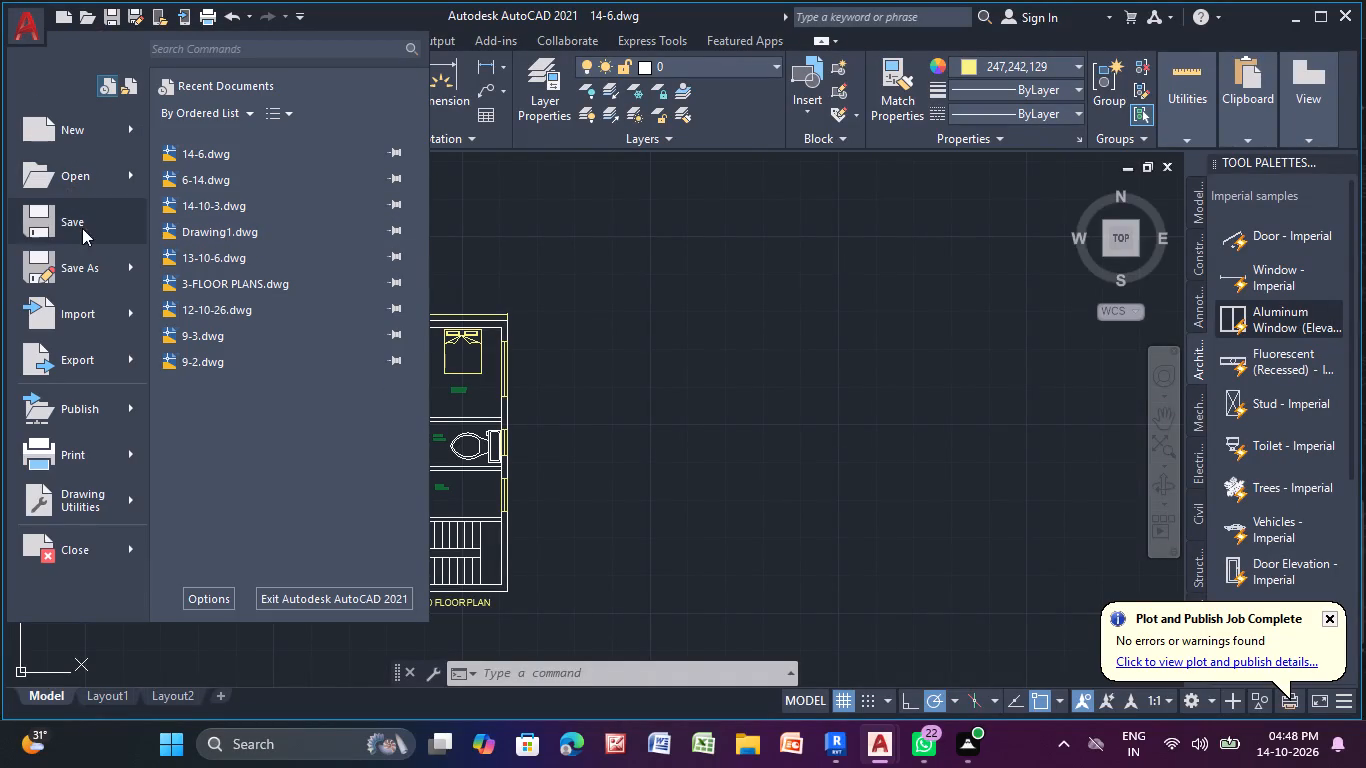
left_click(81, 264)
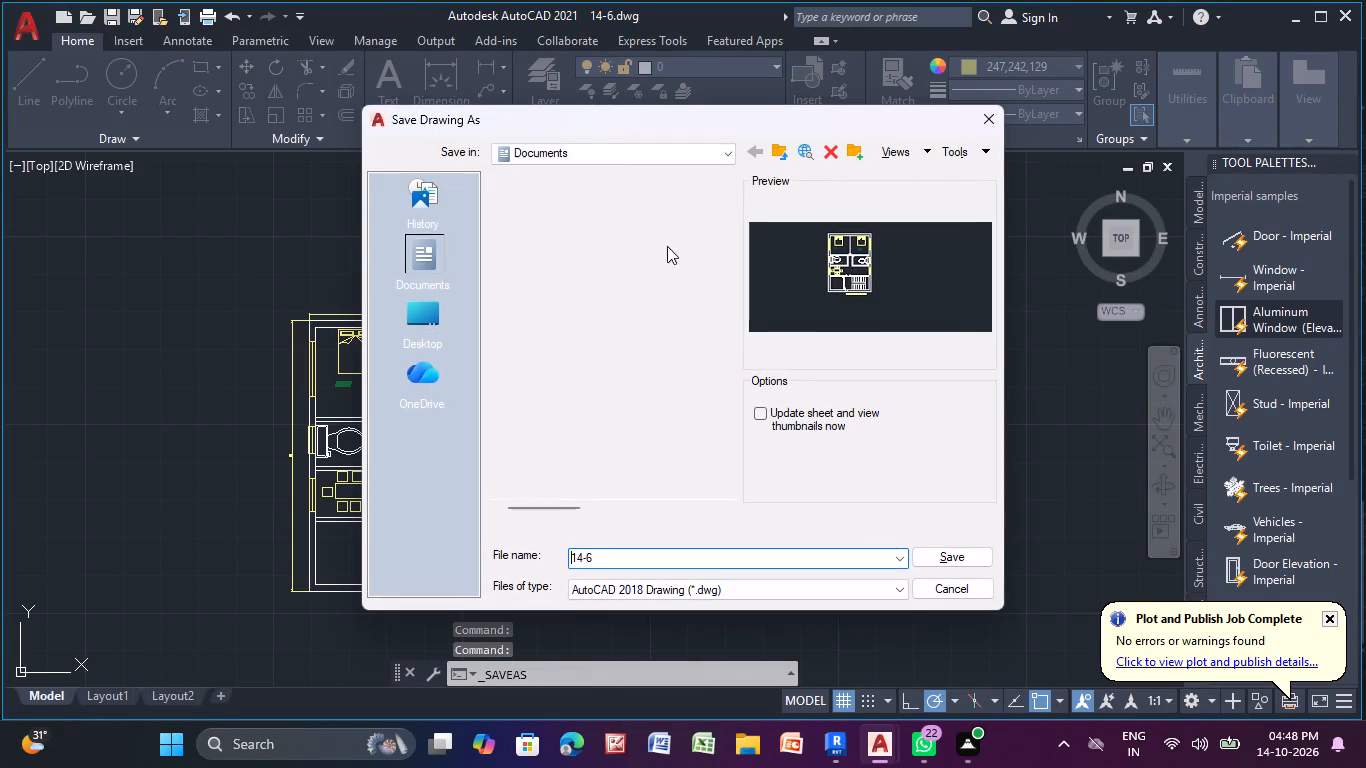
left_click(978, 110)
Create a new drawing from the acadiso template.
left_click(23, 25)
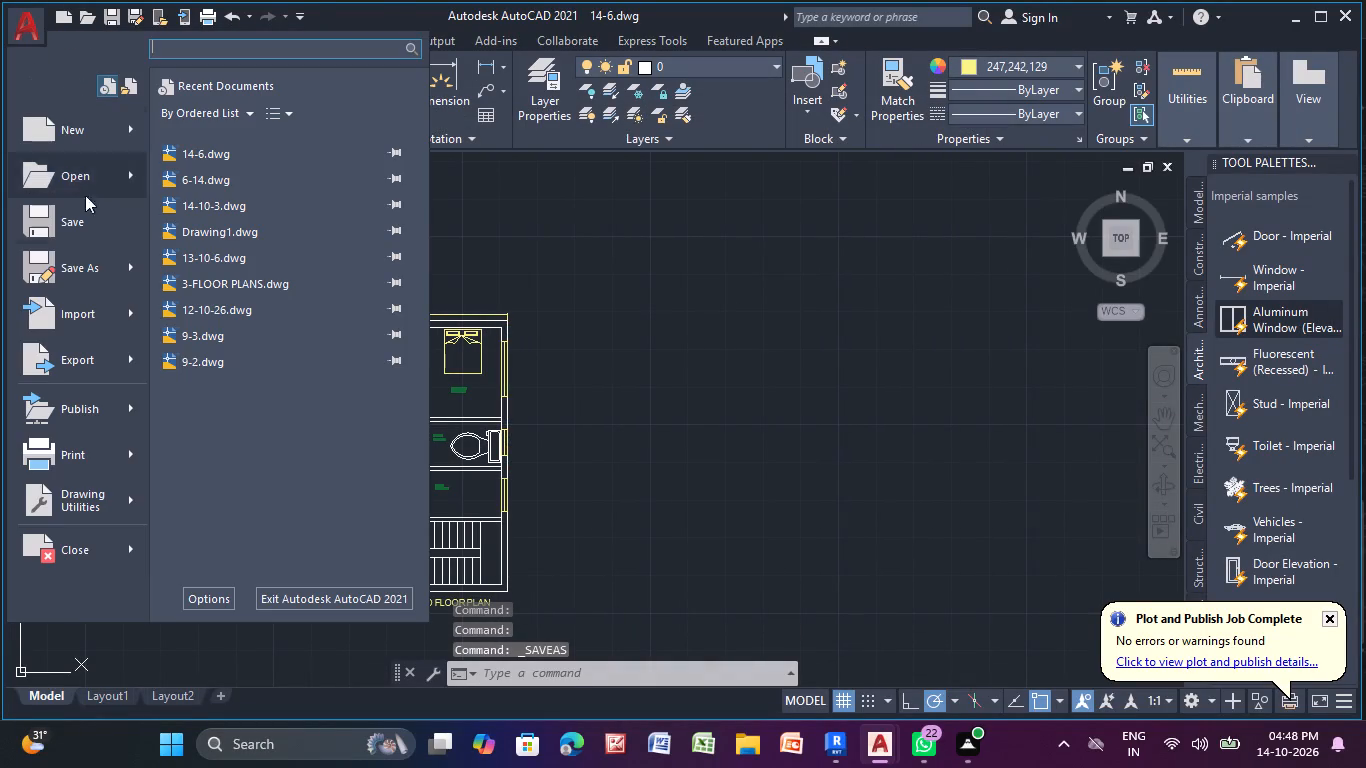
left_click(100, 136)
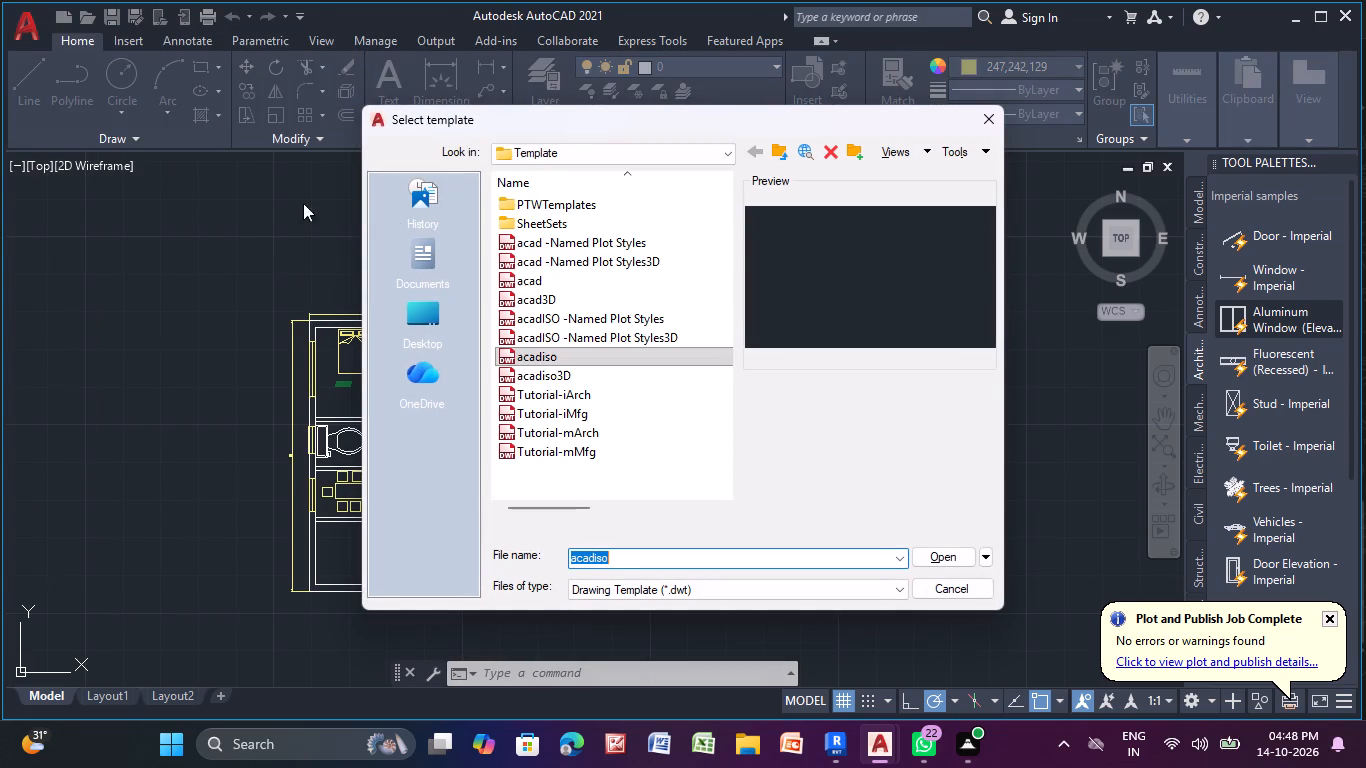
left_click(961, 560)
Set the drawing units' length type to Engineering and accept the current insertion units.
scroll(521, 366, "up", 5)
scroll(580, 284, "up", 5)
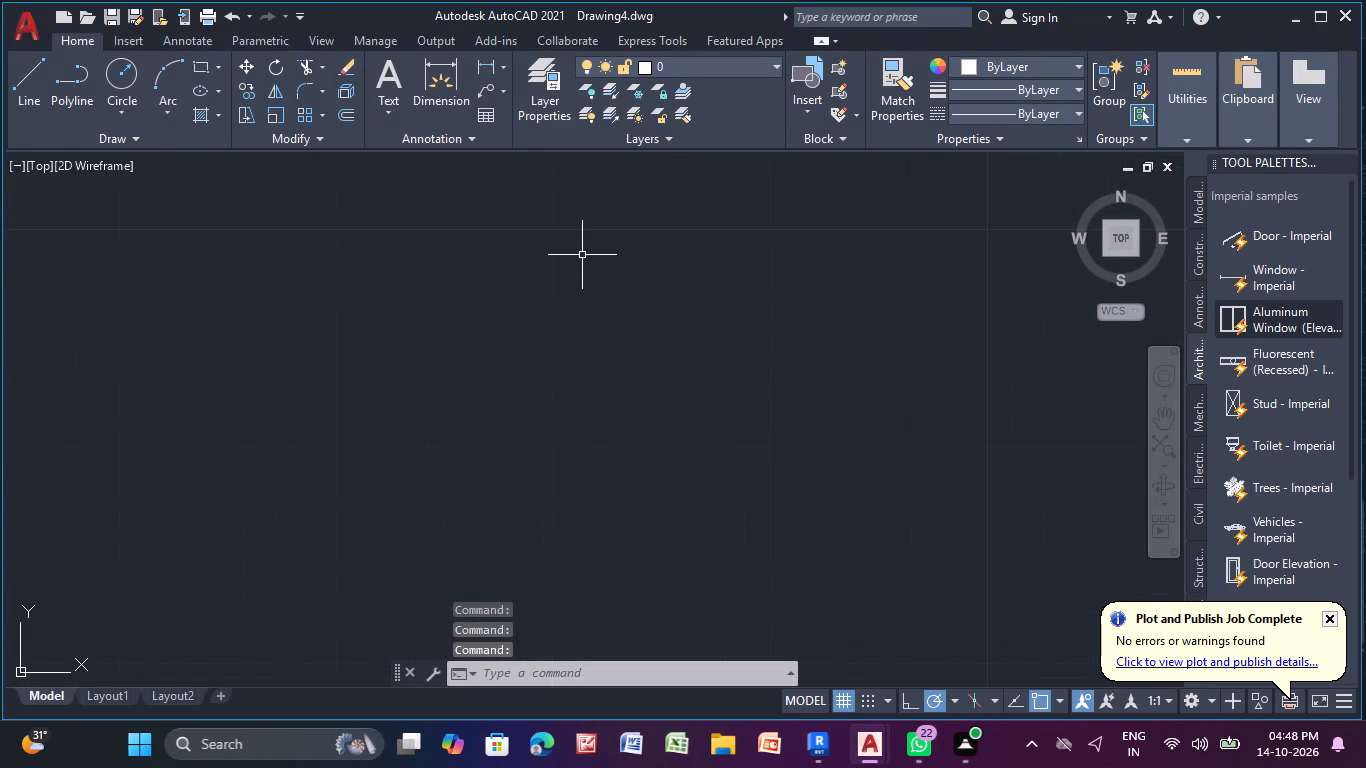
scroll(582, 255, "up", 8)
scroll(582, 255, "down", 5)
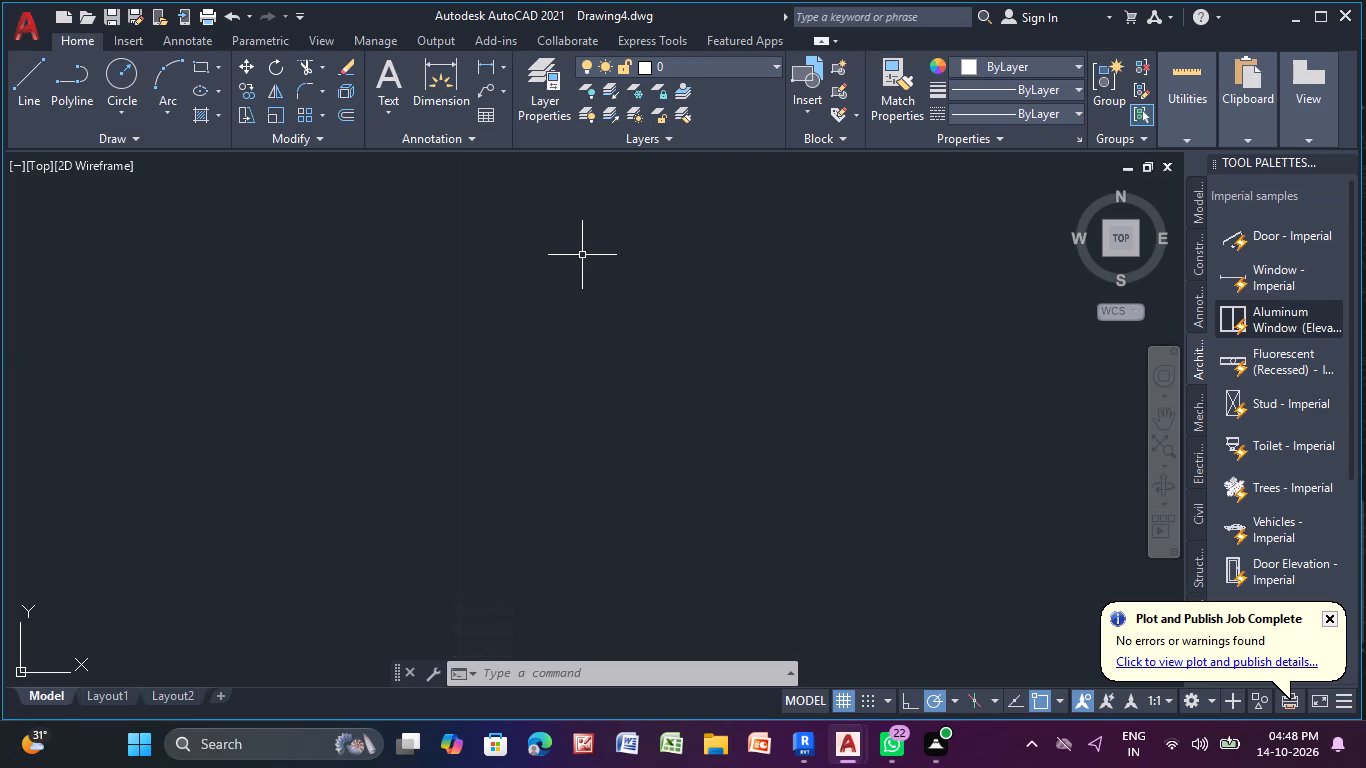
type("un")
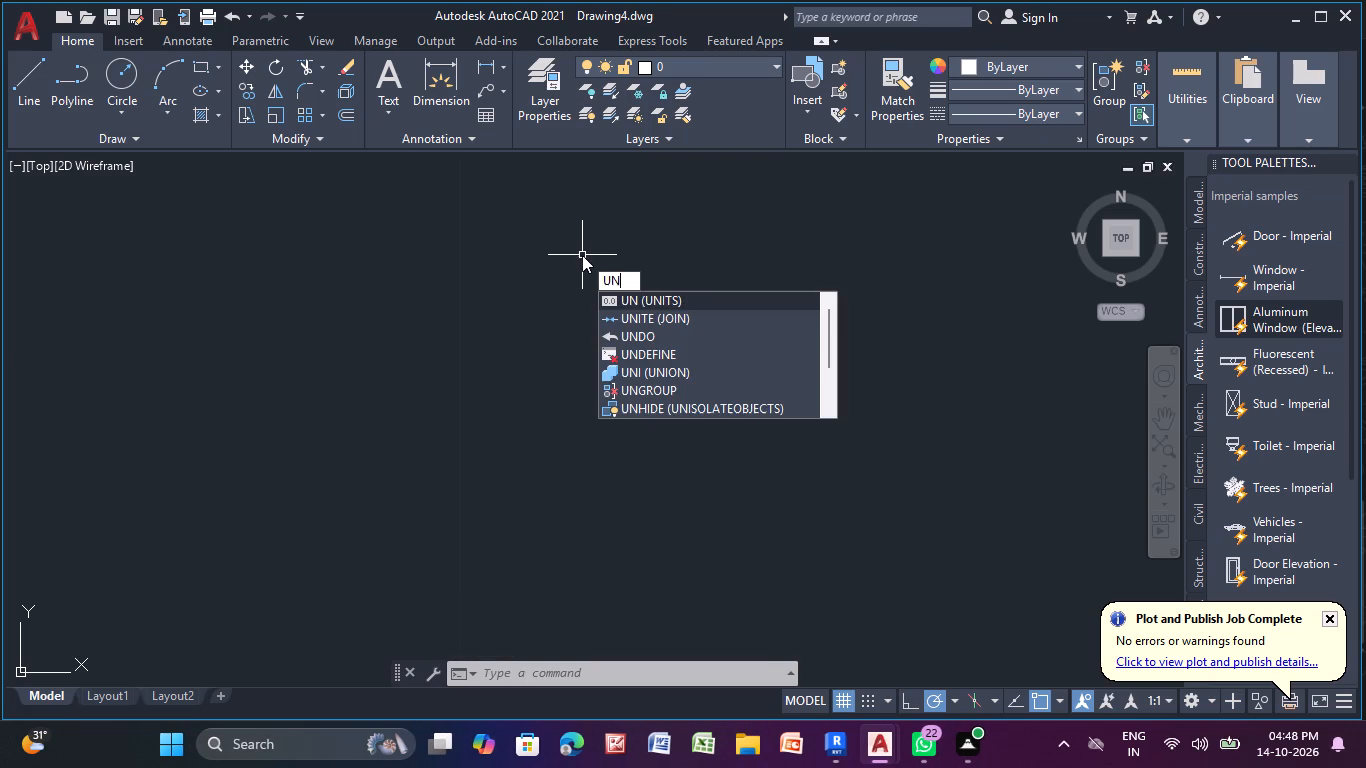
left_click(671, 295)
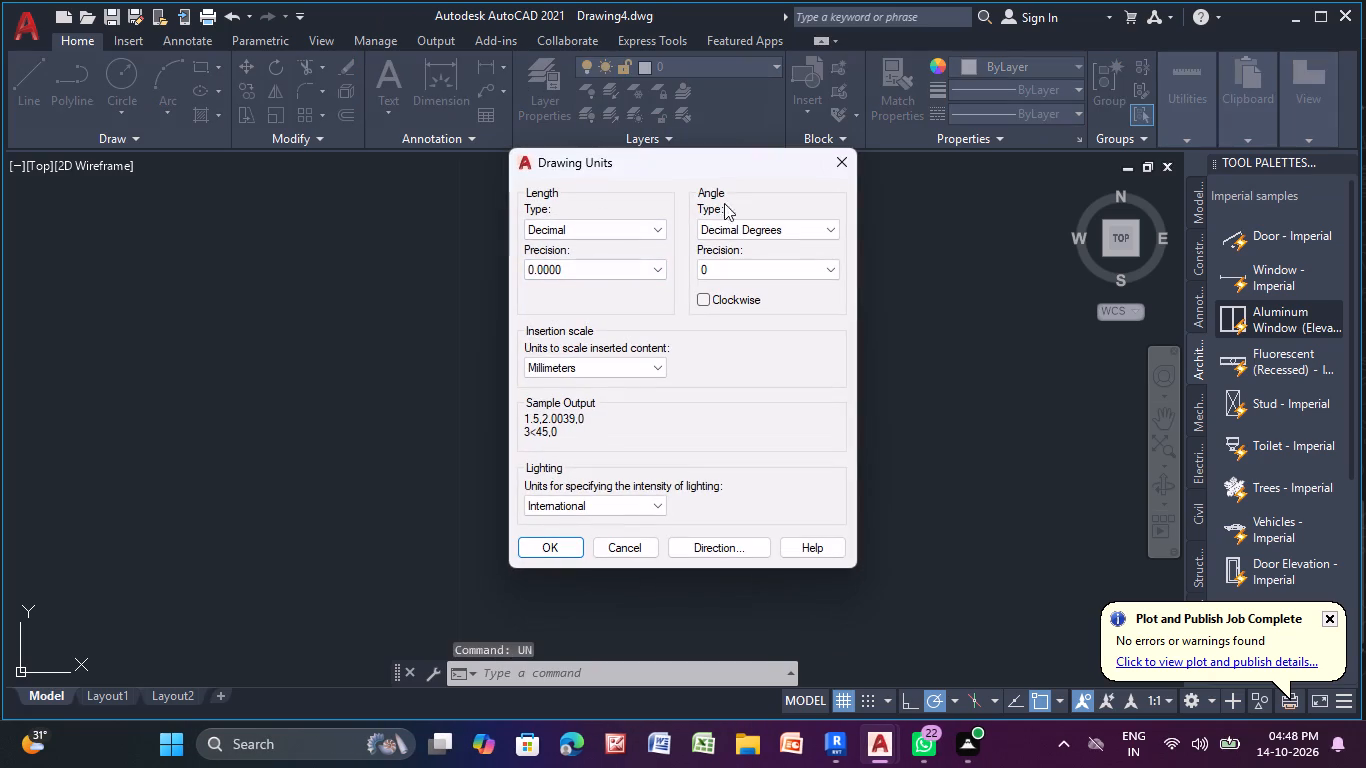
left_click(624, 231)
left_click(594, 272)
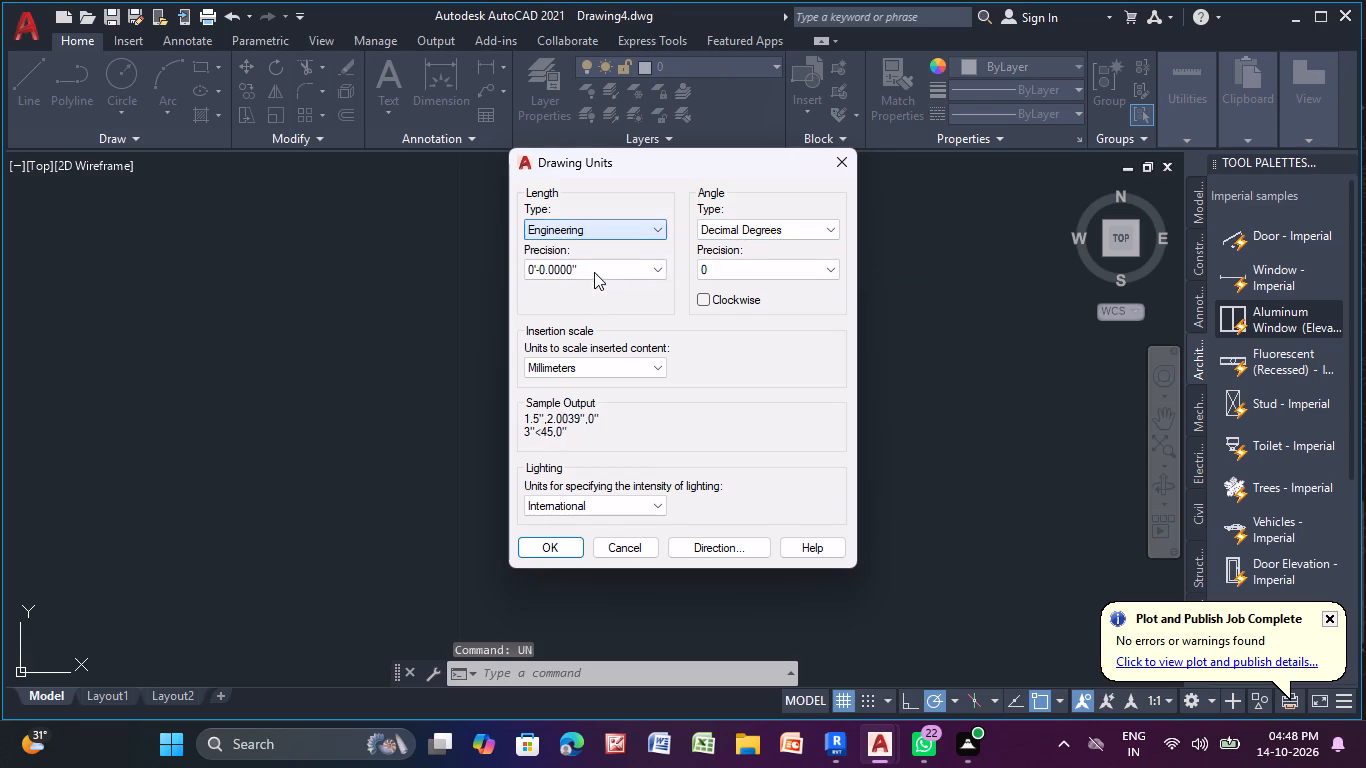
left_click(522, 542)
left_click(760, 419)
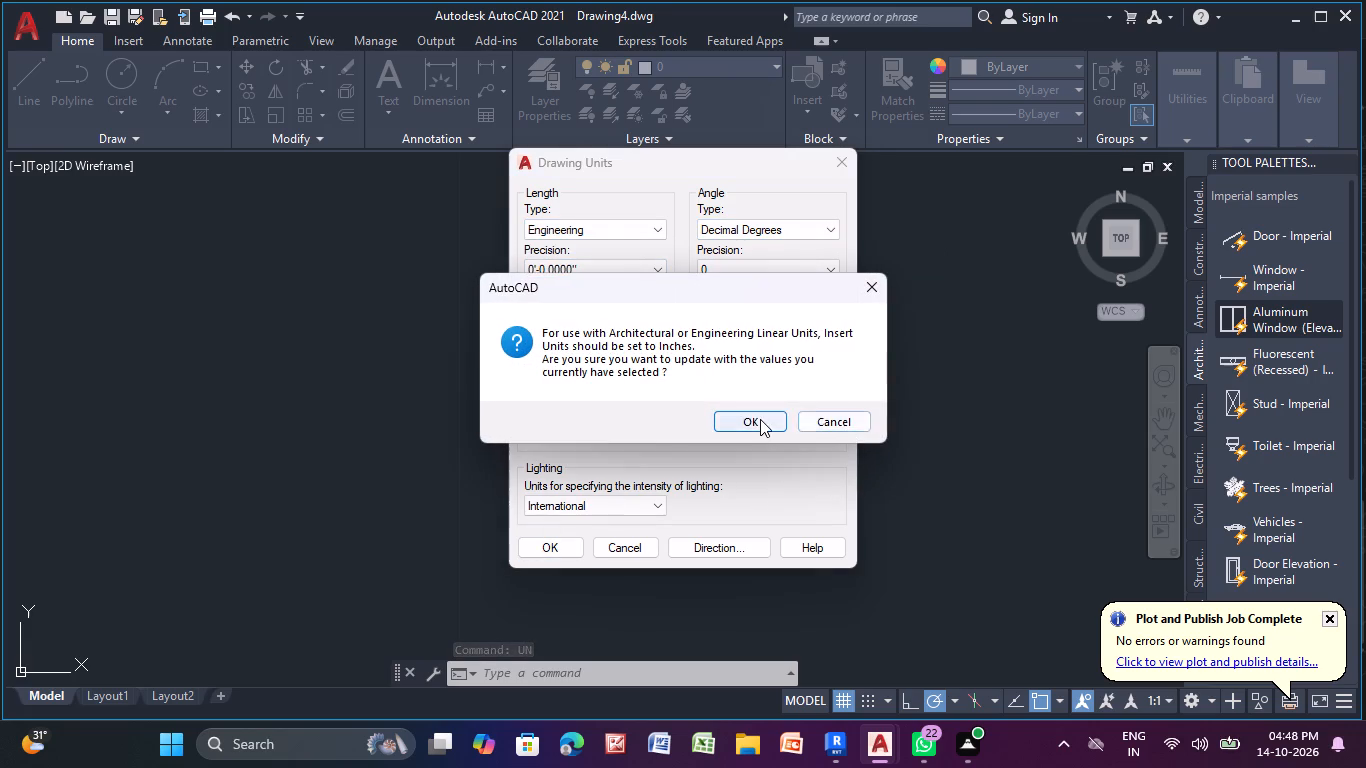
Set the ISO-25 dimension style's primary units to Engineering format with 0'-0.00" precision and make the style current.
key("d")
key("s")
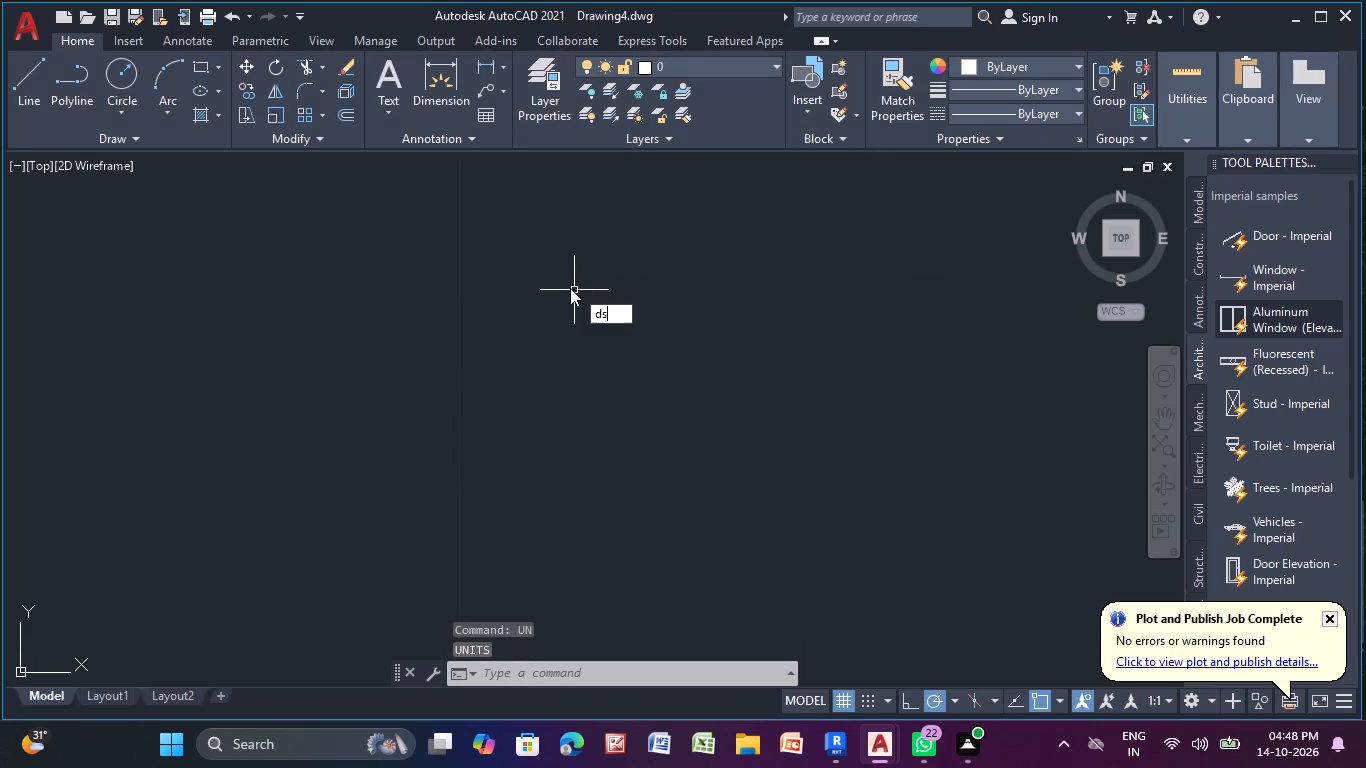
left_click(673, 349)
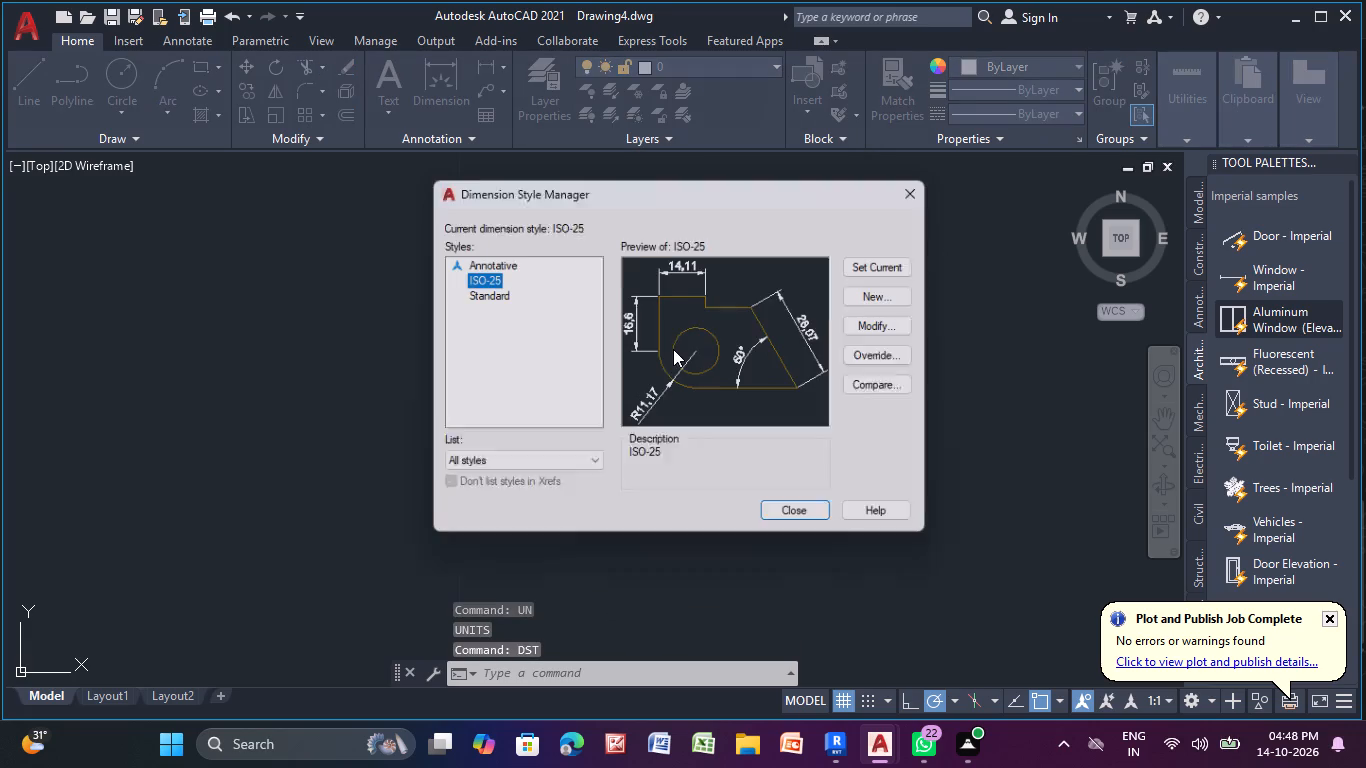
left_click(893, 258)
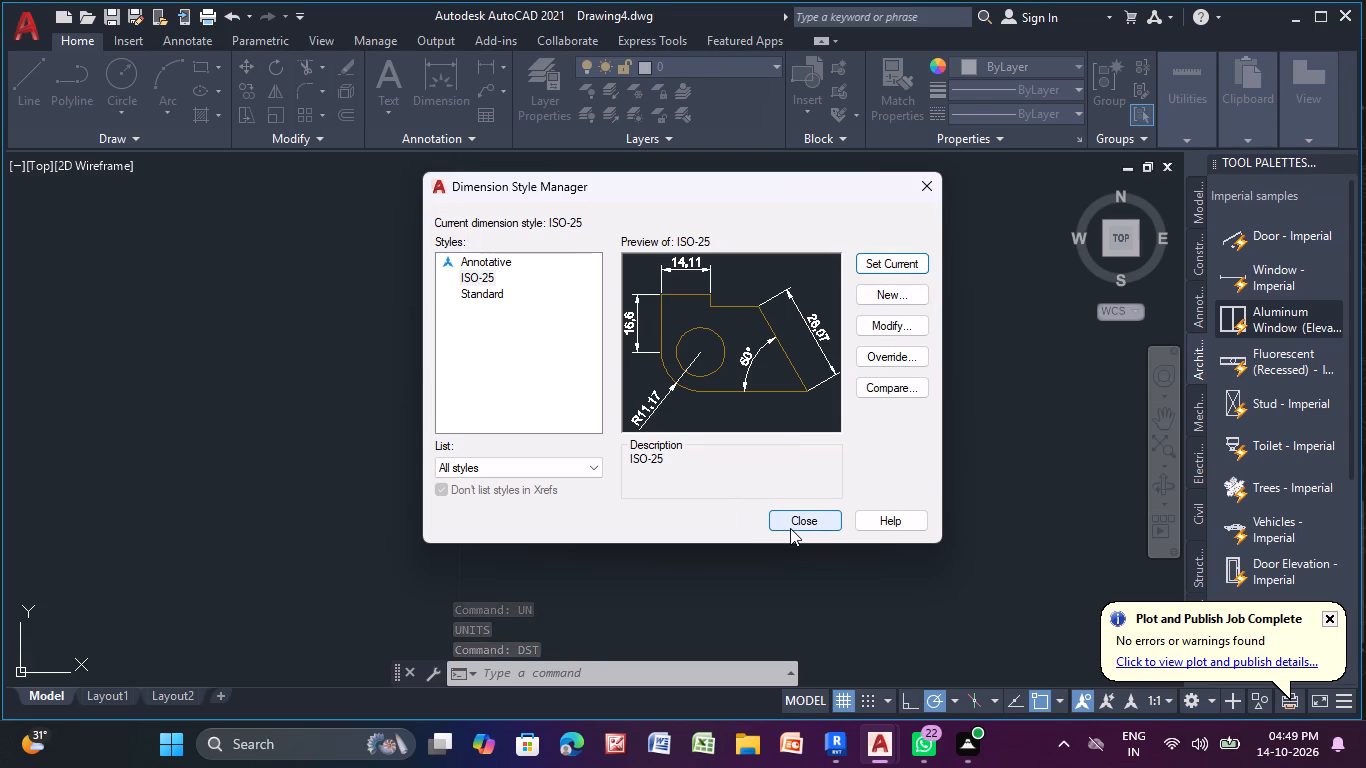
left_click(882, 327)
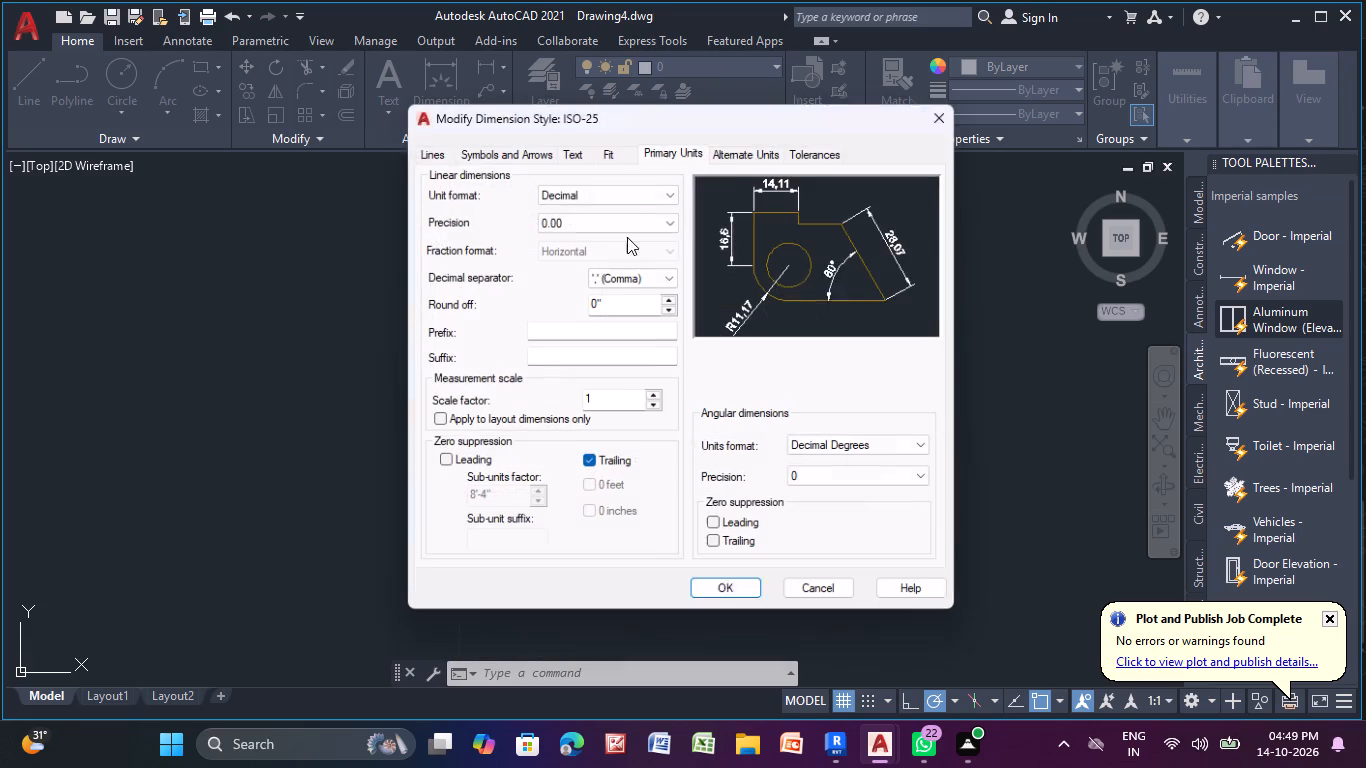
left_click(609, 191)
left_click(648, 237)
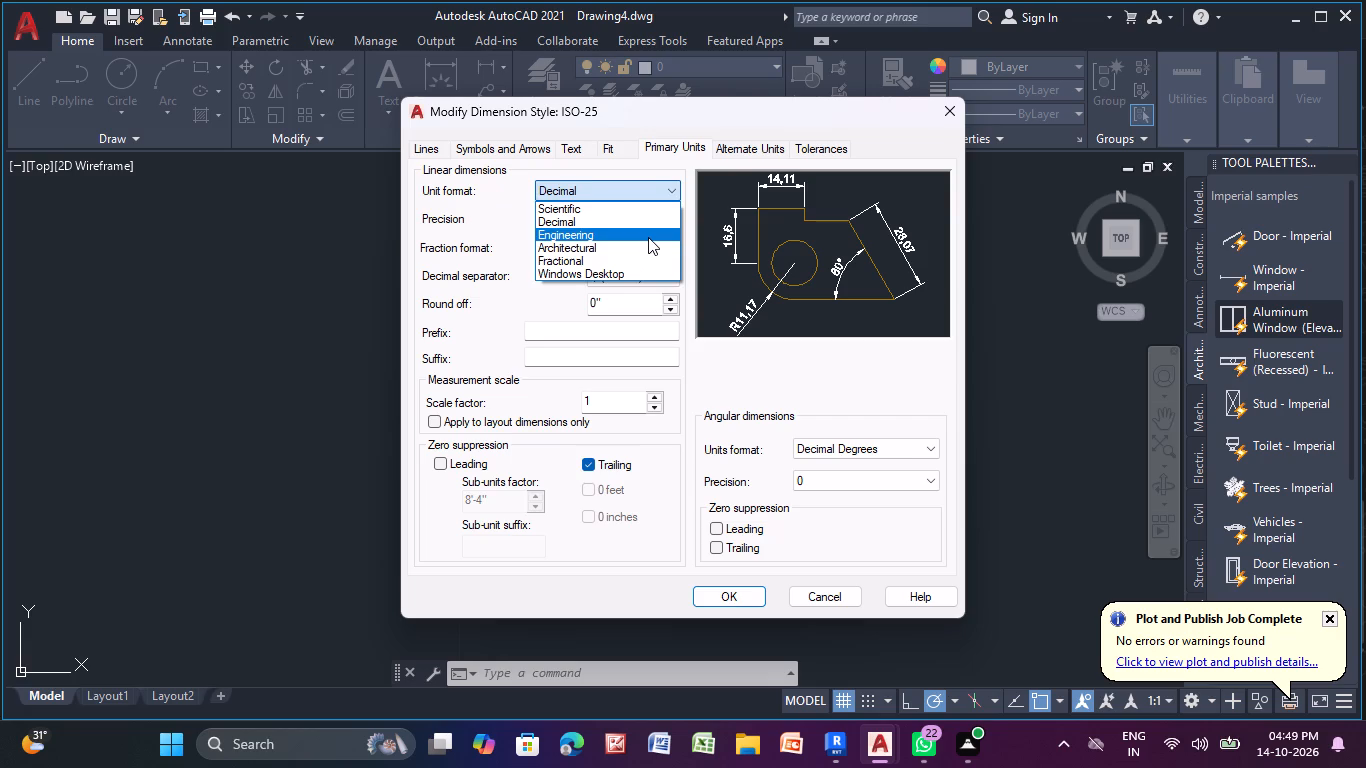
left_click(654, 235)
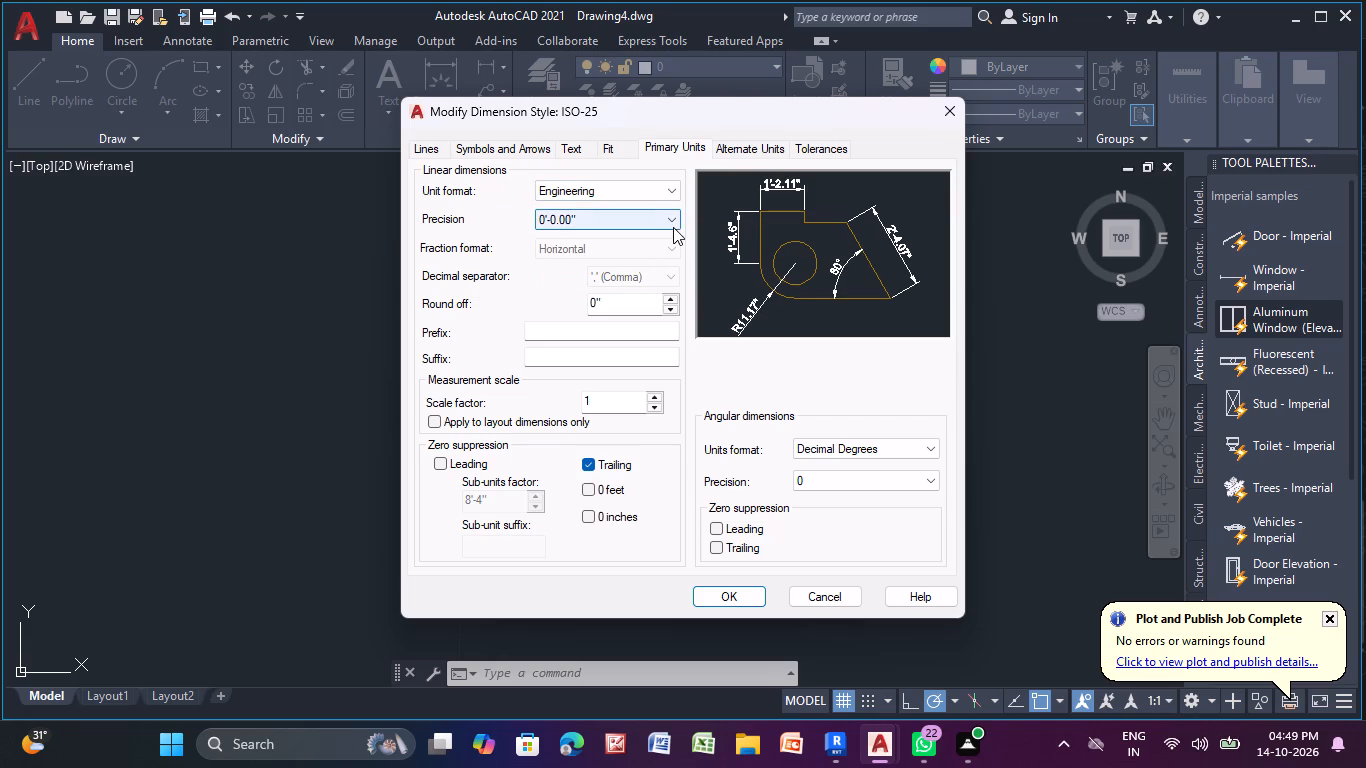
left_click(673, 227)
left_click(657, 266)
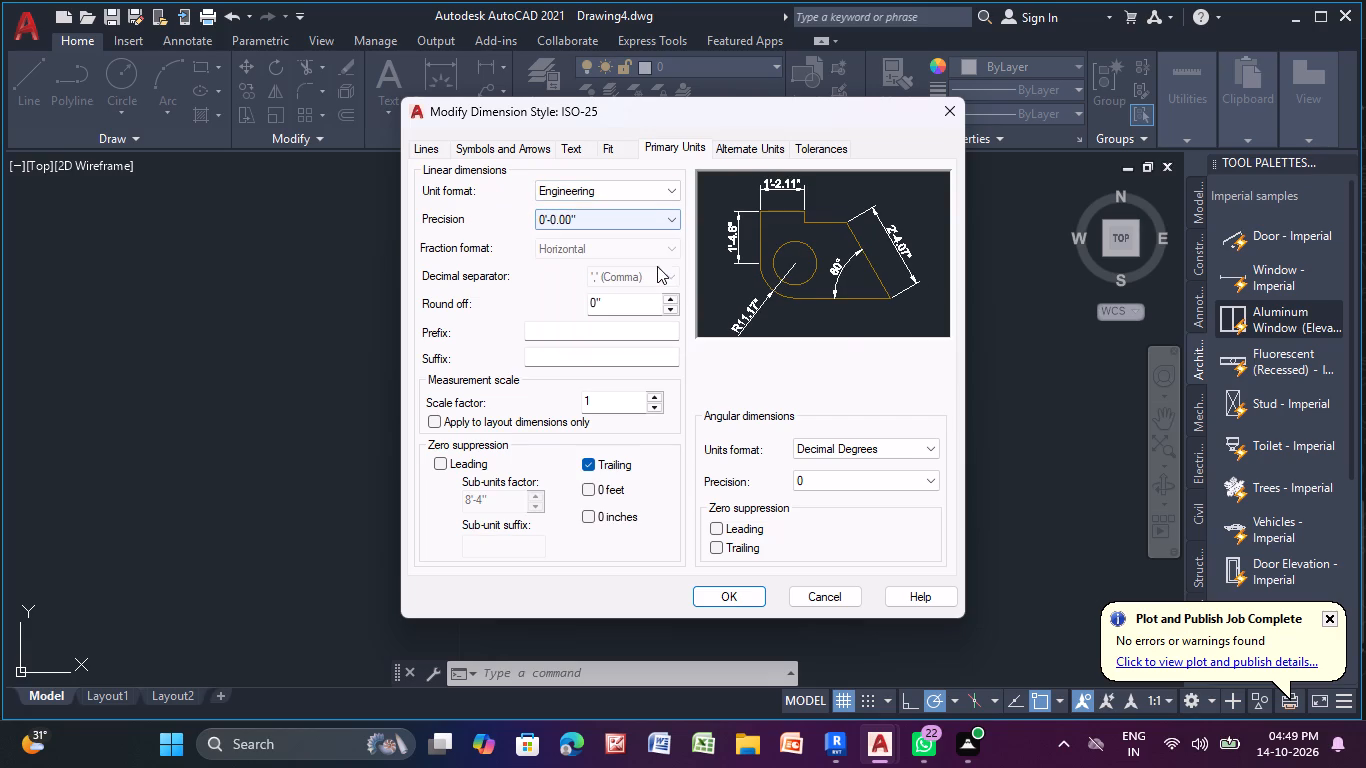
left_click(725, 593)
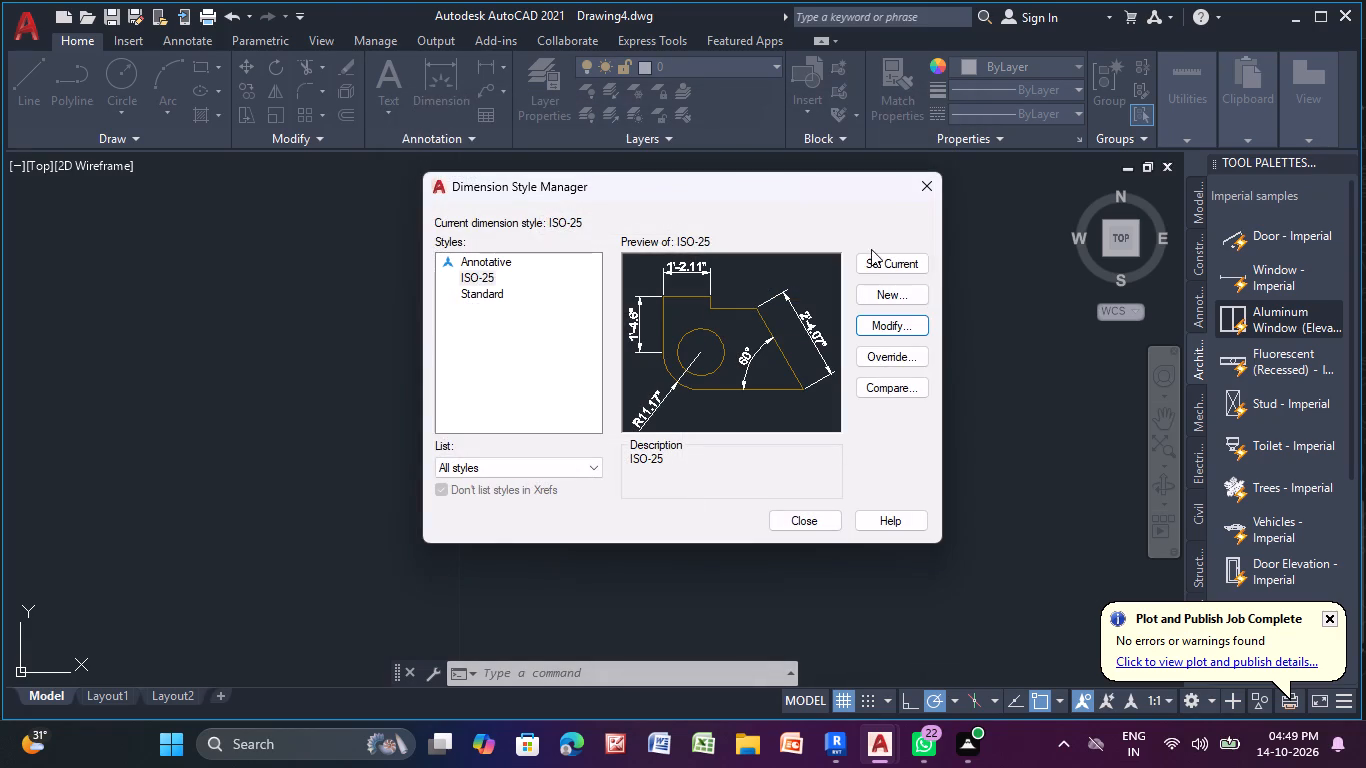
left_click(876, 257)
left_click(792, 523)
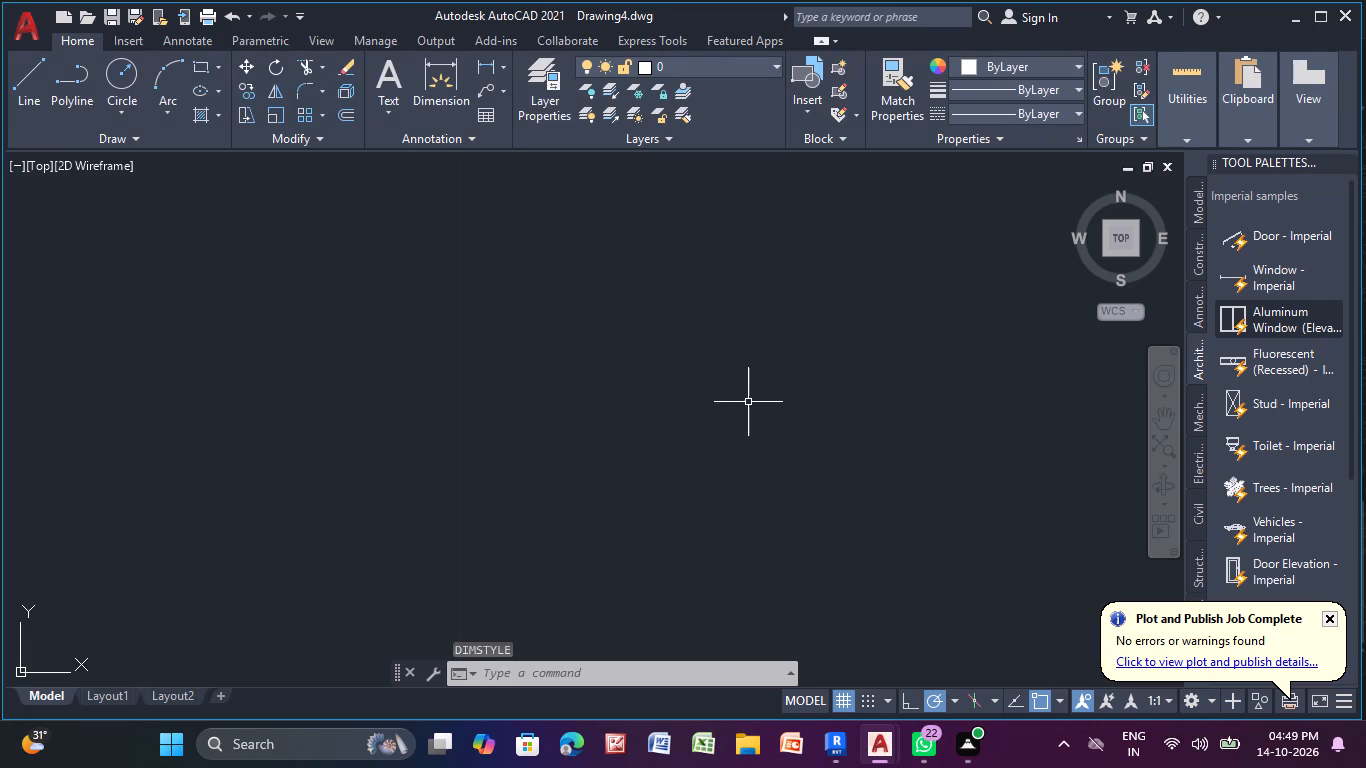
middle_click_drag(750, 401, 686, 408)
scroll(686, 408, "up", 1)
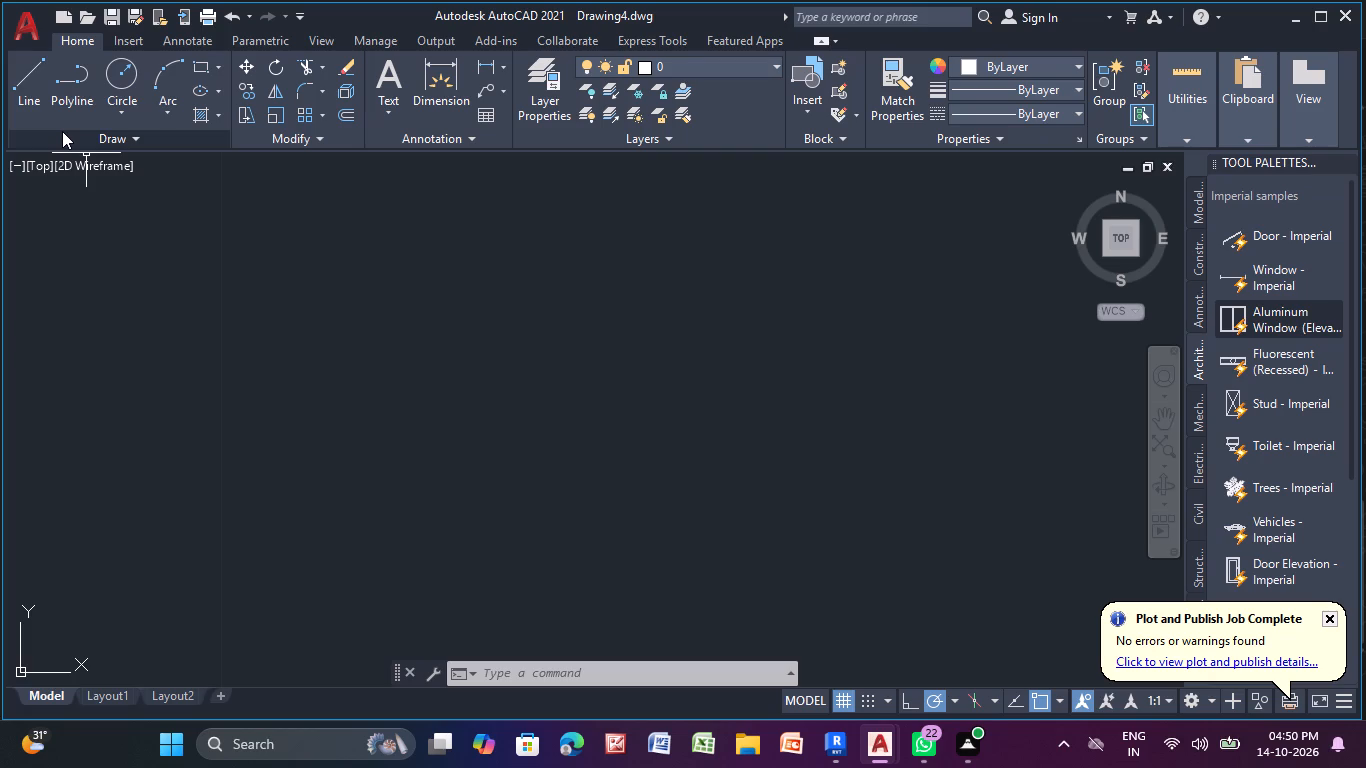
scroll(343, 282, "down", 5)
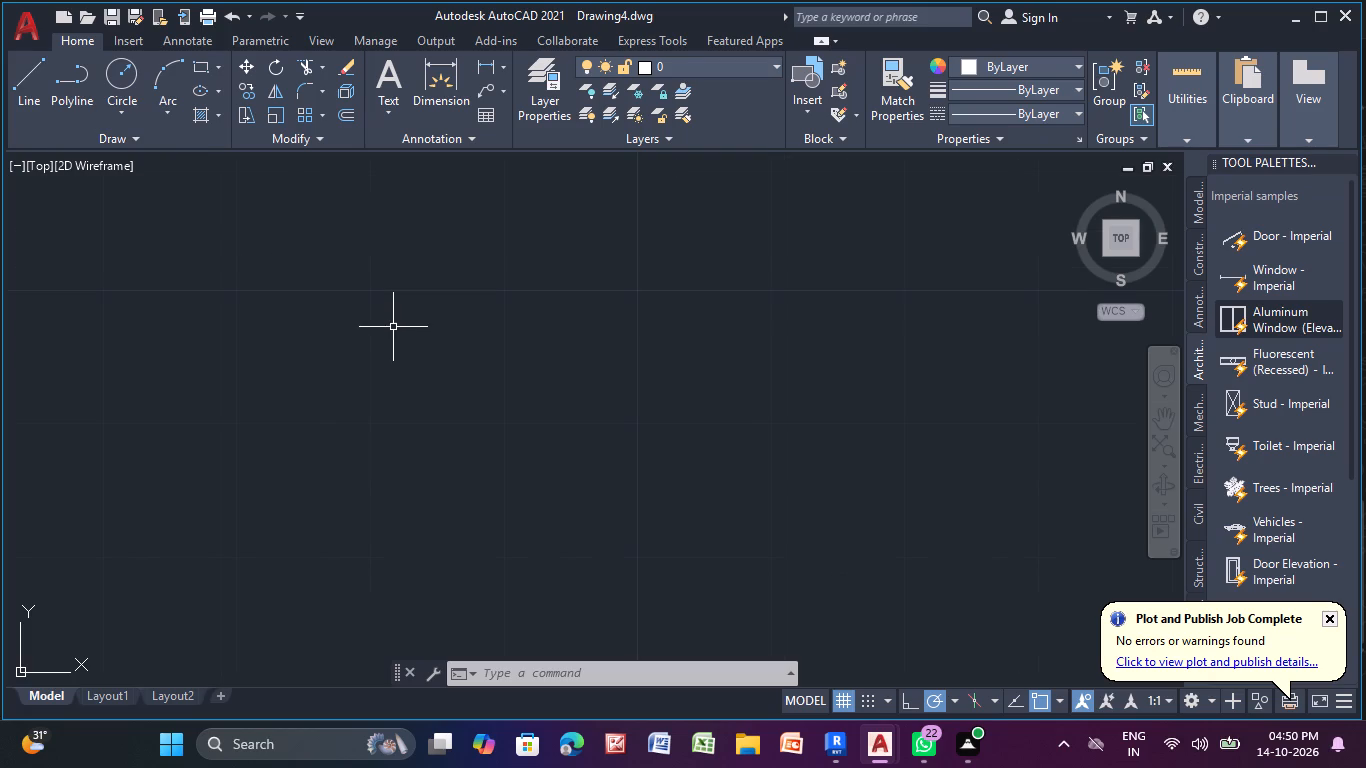
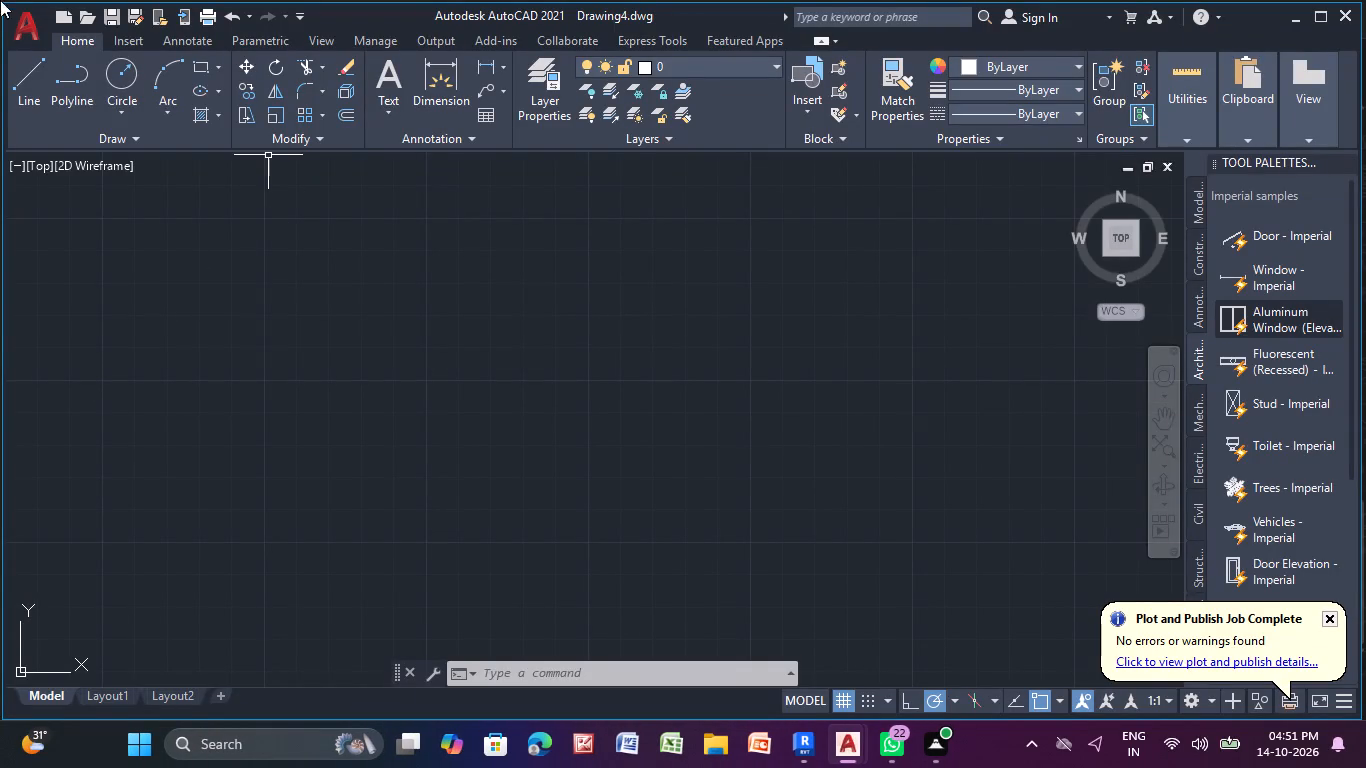
Draw a closed rectangular outline with the Line command, 26' wide and 42' high.
left_click(24, 76)
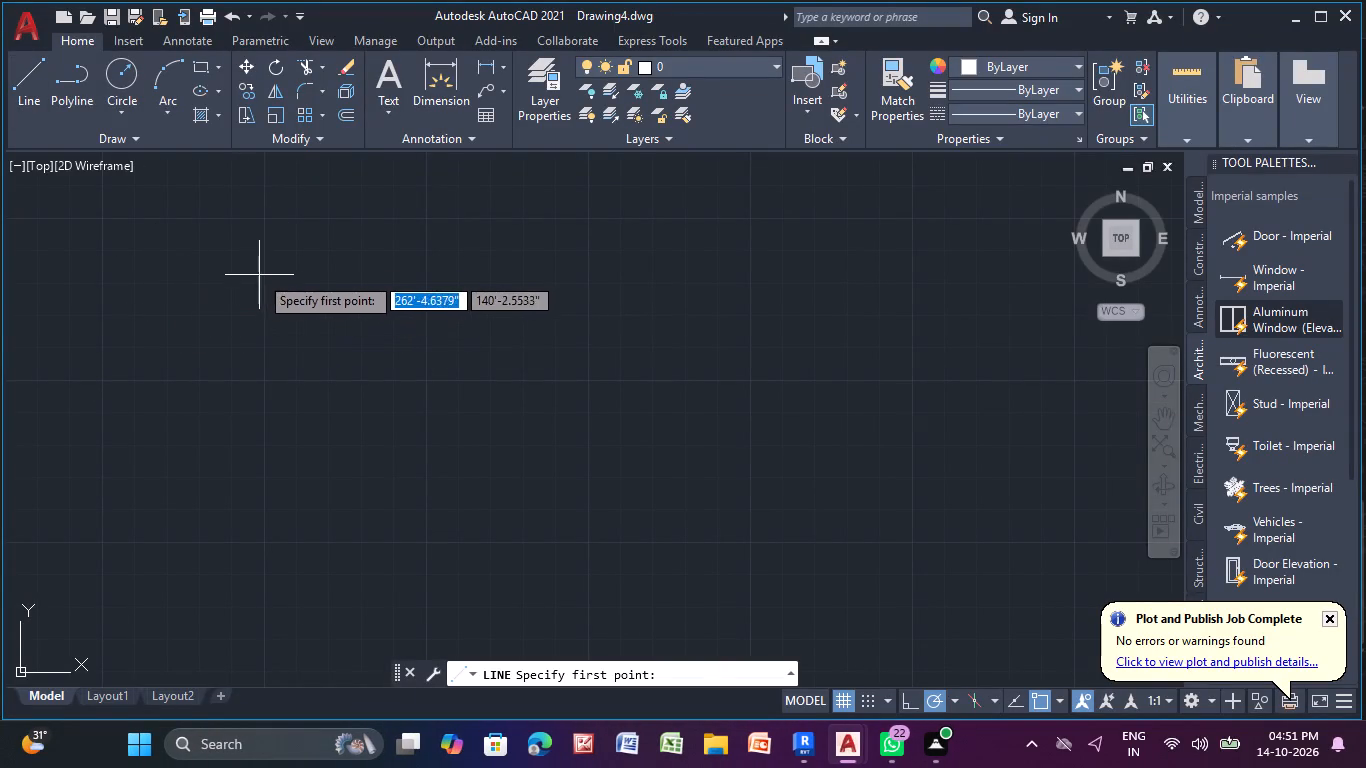
left_click(250, 292)
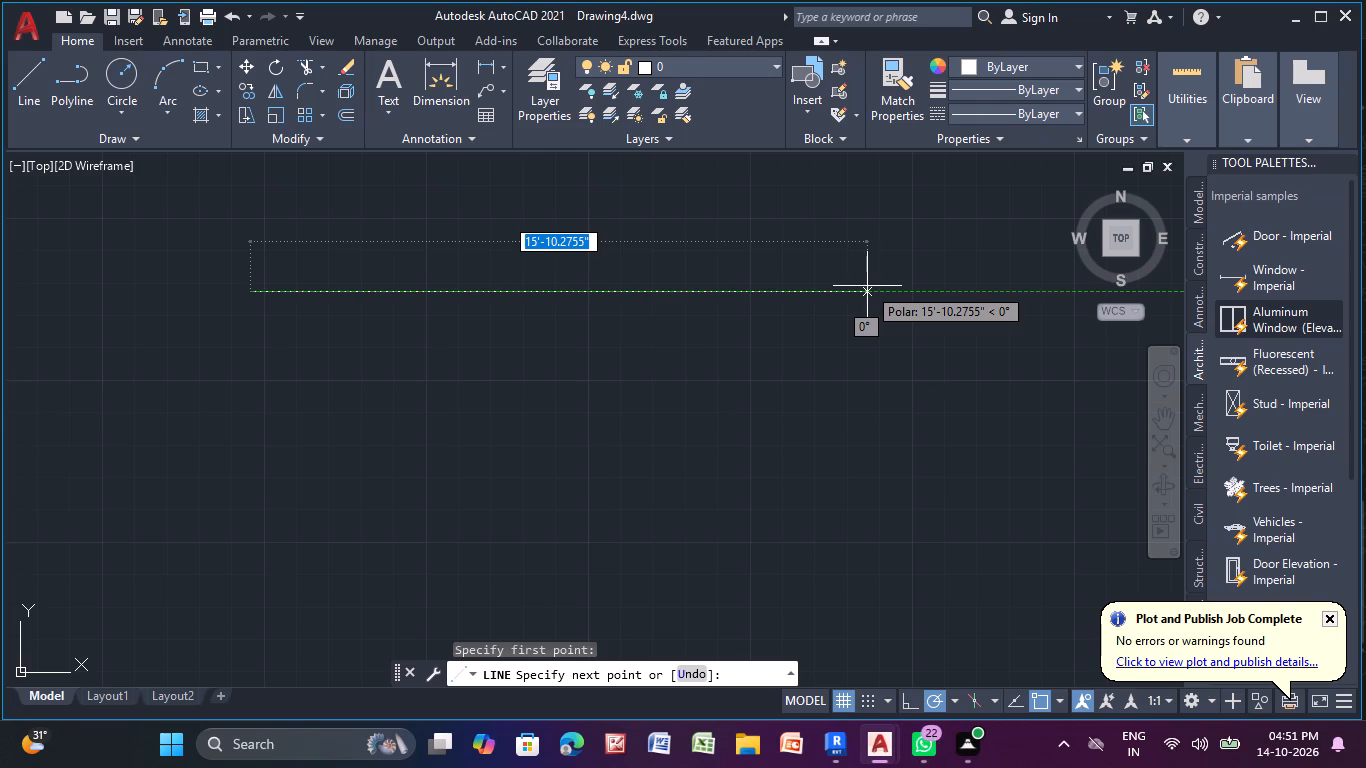
key("2")
type("6'")
key("Return")
scroll(825, 494, "down", 1)
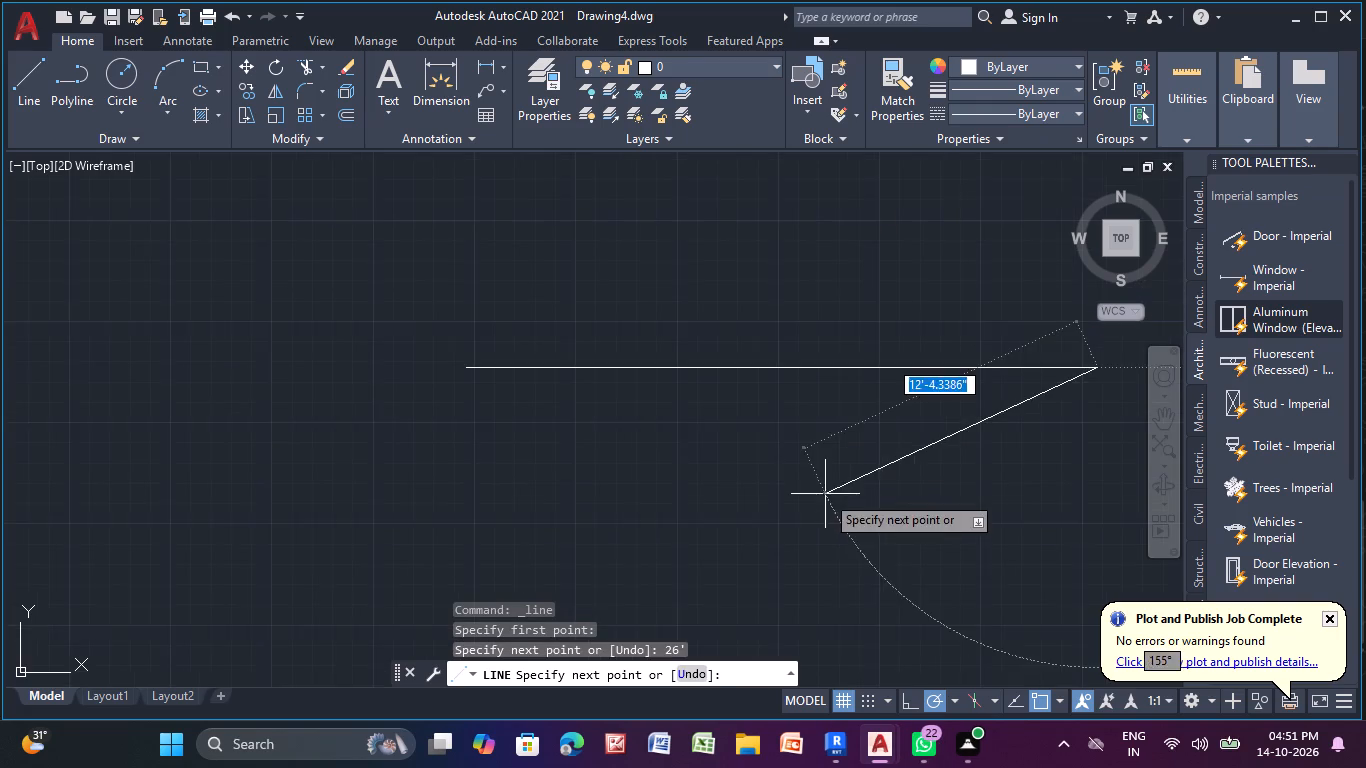
middle_click_drag(825, 494, 437, 387)
scroll(762, 632, "down", 2)
middle_click_drag(740, 610, 691, 403)
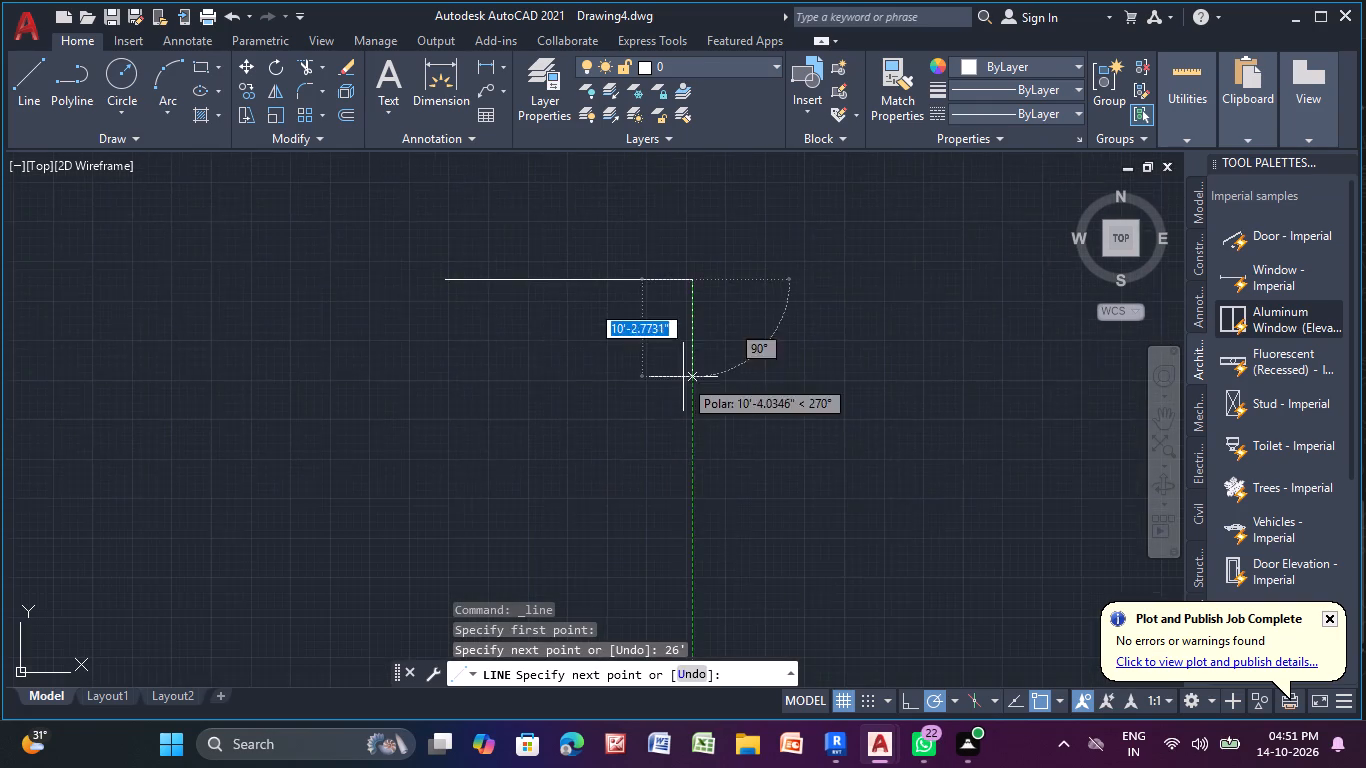
scroll(683, 377, "up", 2)
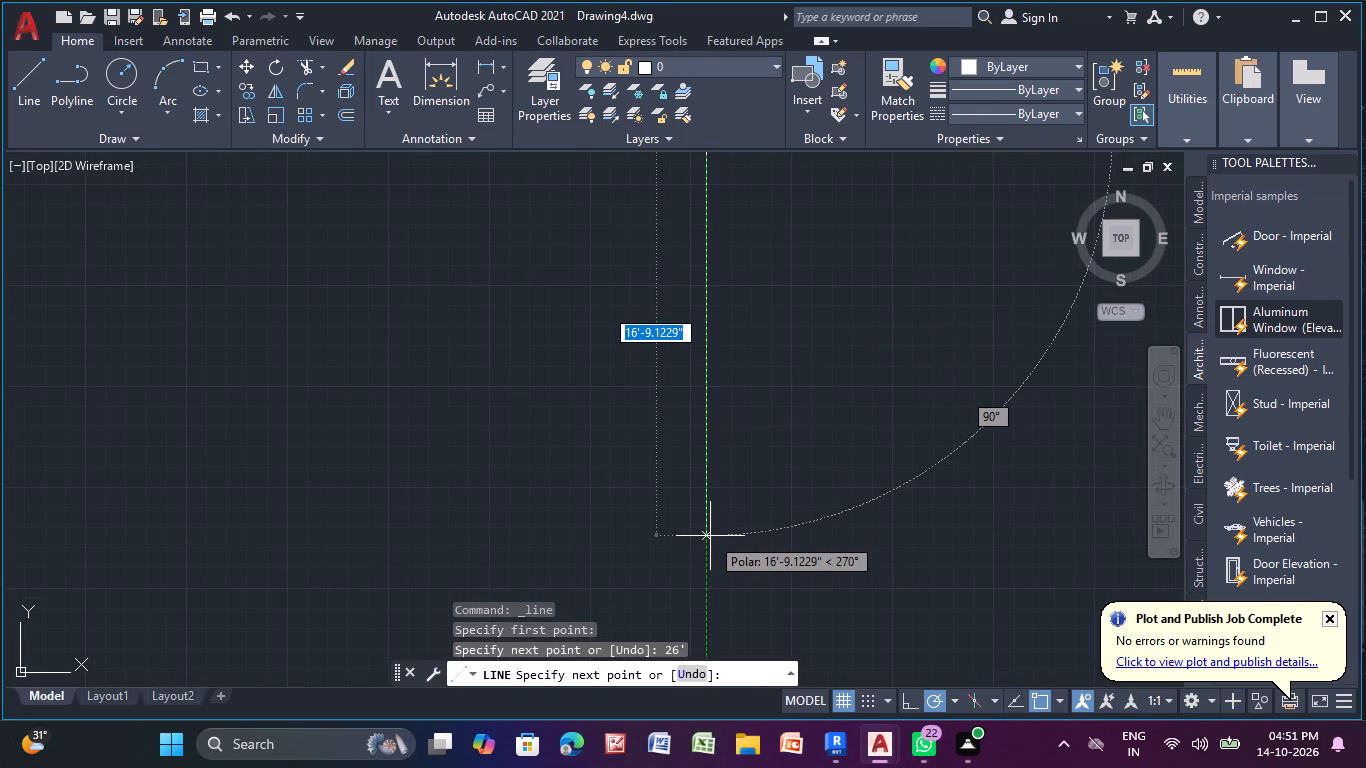
type("42'")
key("Return")
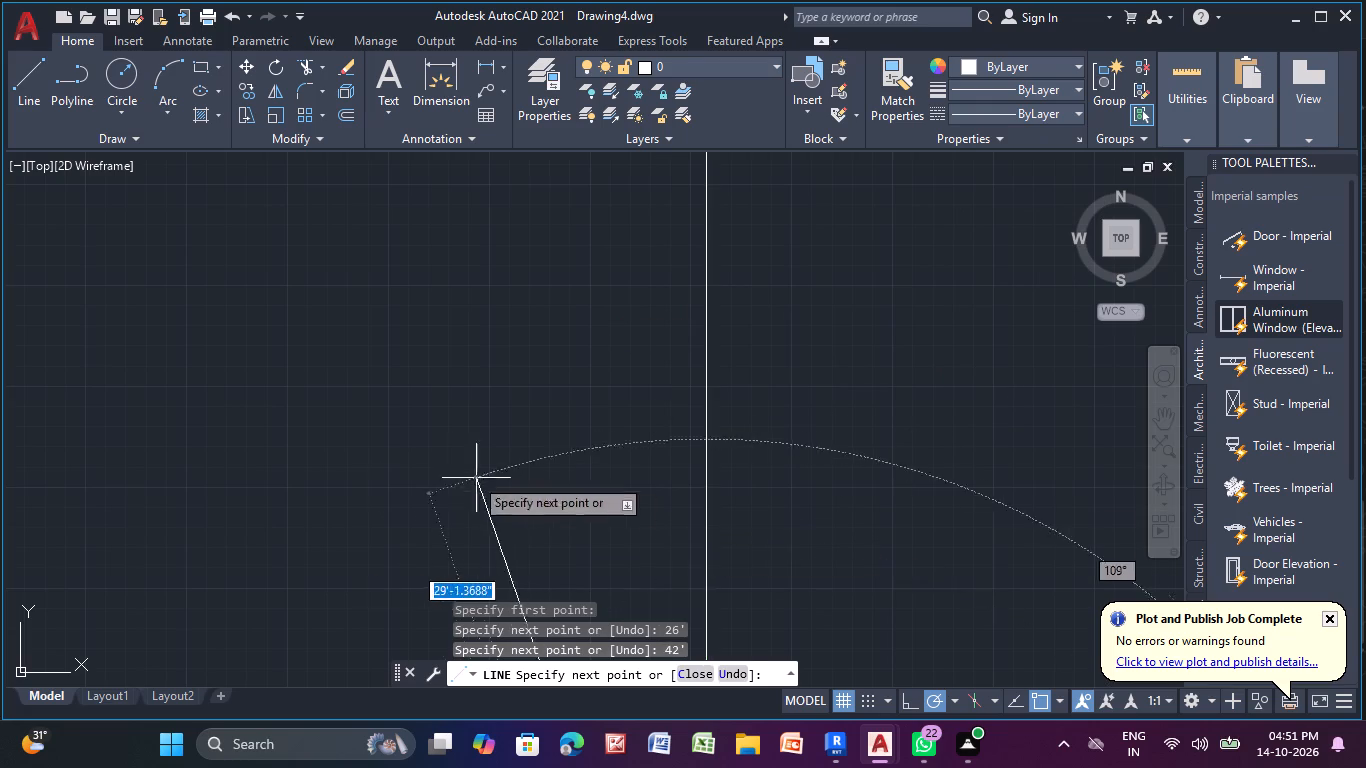
scroll(336, 475, "down", 3)
middle_click_drag(336, 477, 596, 391)
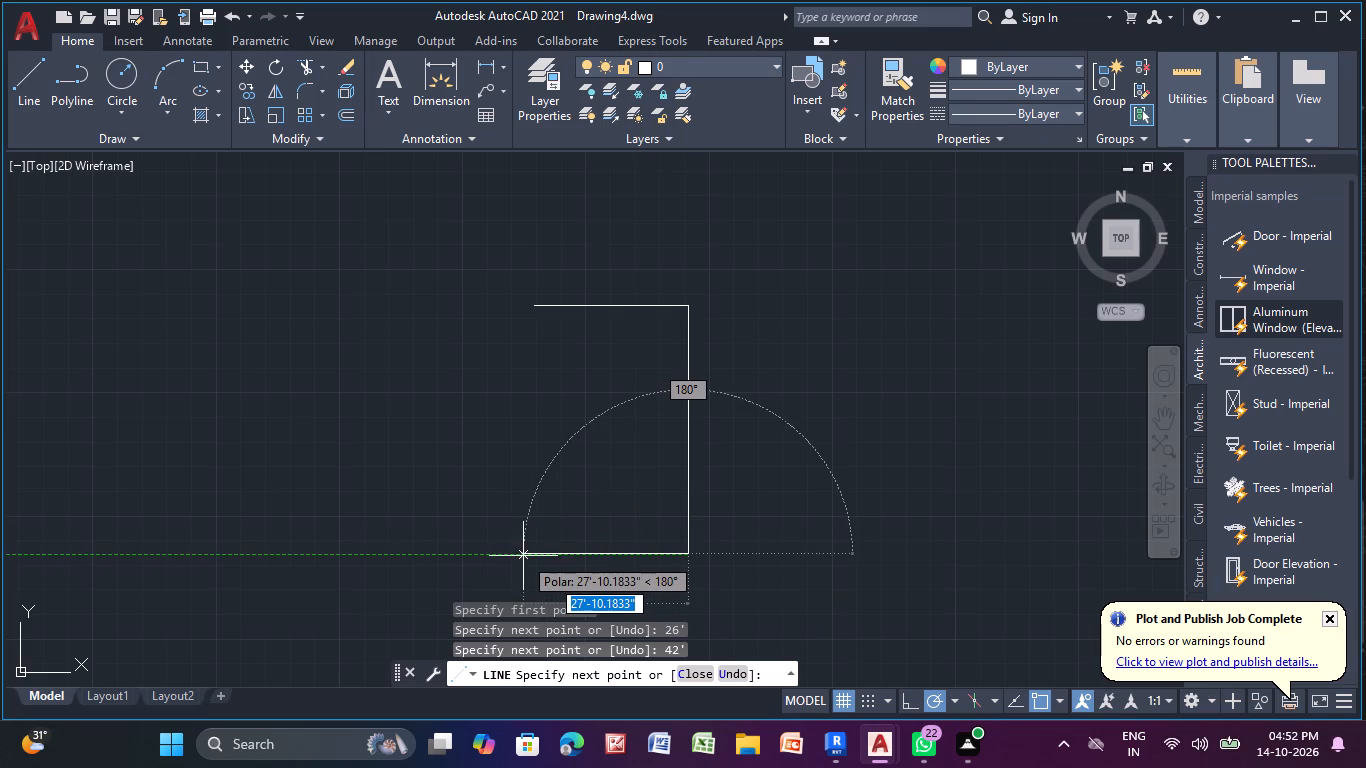
type("26'")
key("Return")
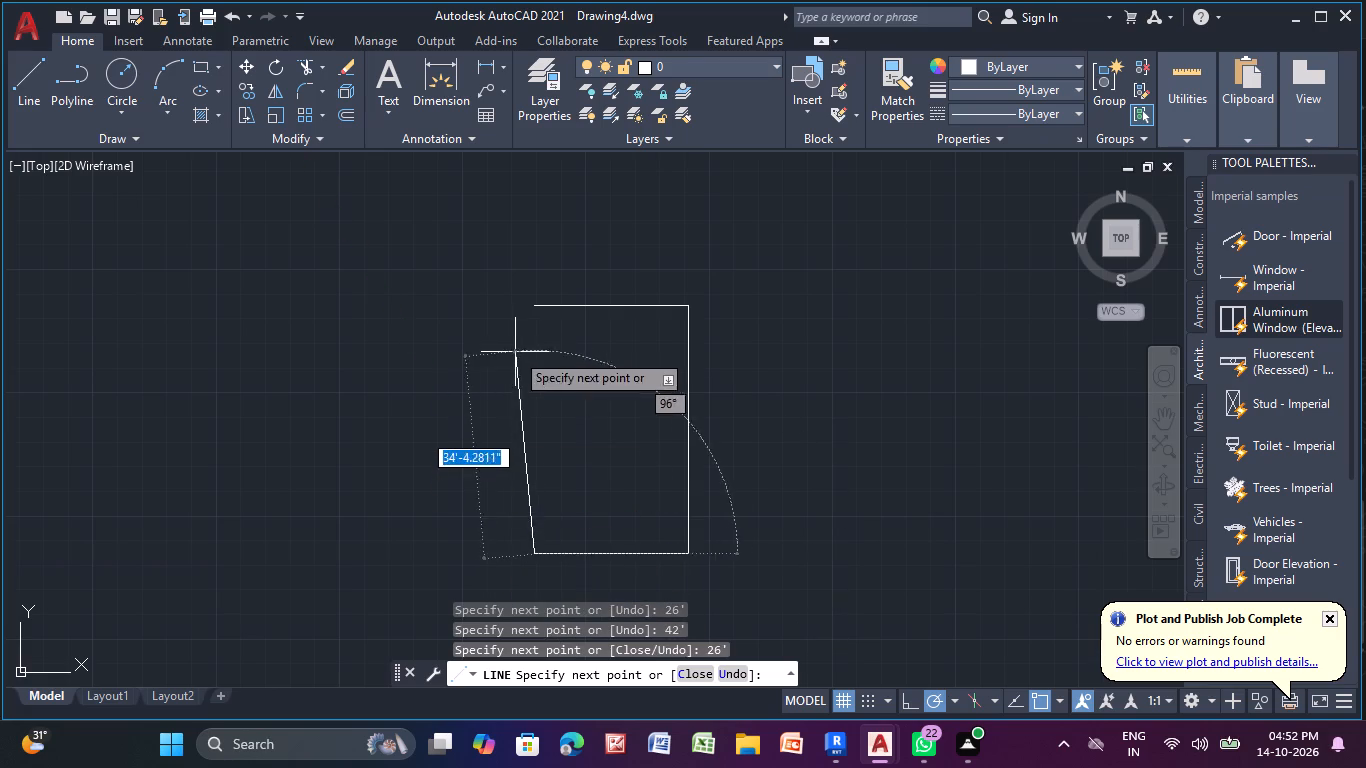
left_click(535, 304)
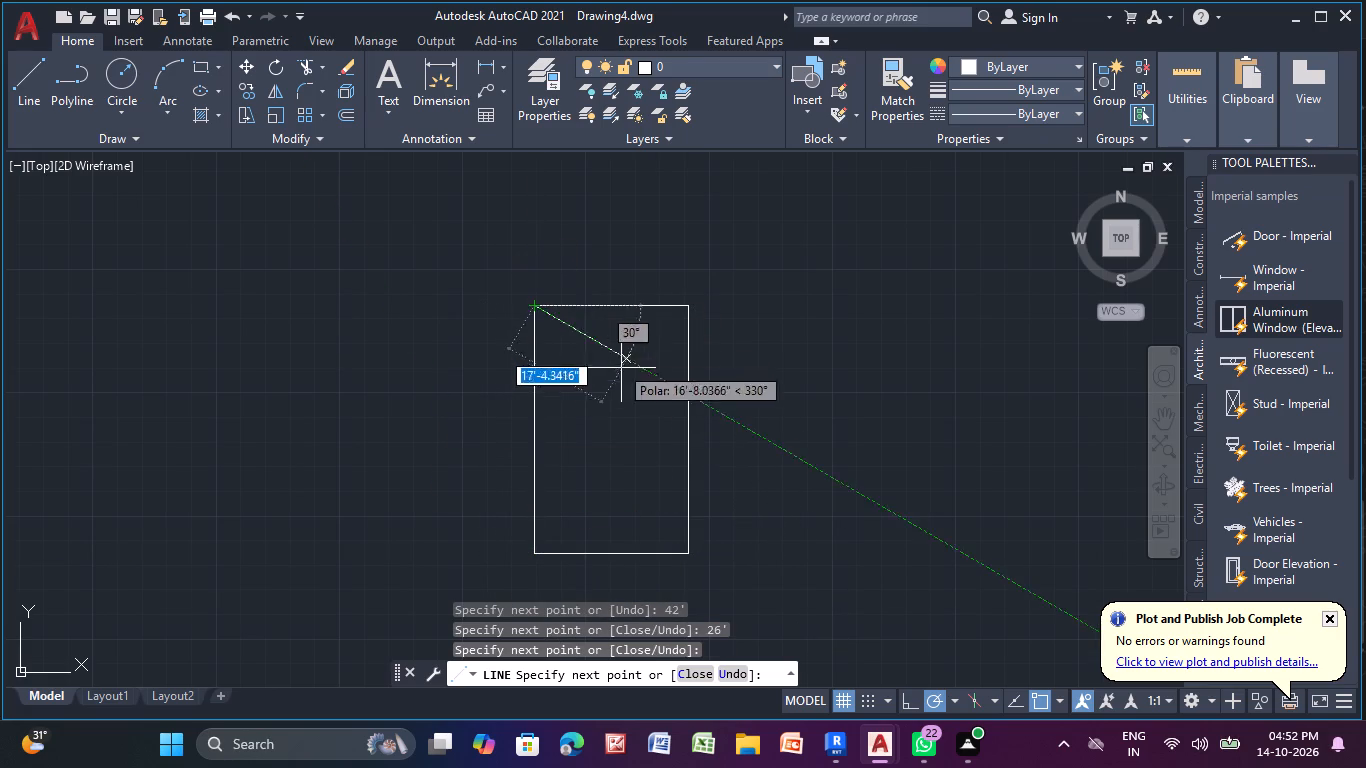
key("Escape")
key("Escape")
key("Escape")
Offset all four edges of the rectangle 9" inward to form the outer walls.
middle_click_drag(622, 379, 586, 335)
left_click(540, 260)
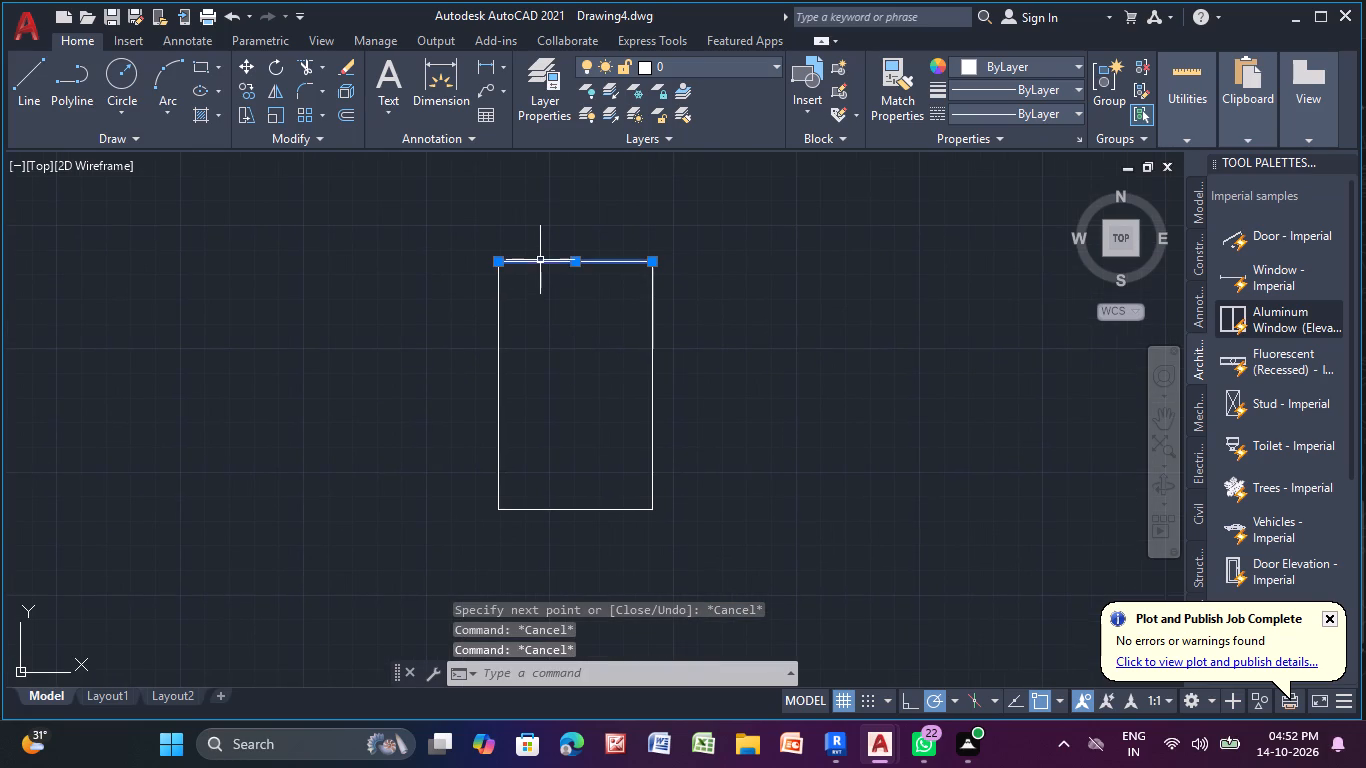
left_click(343, 118)
key("Return")
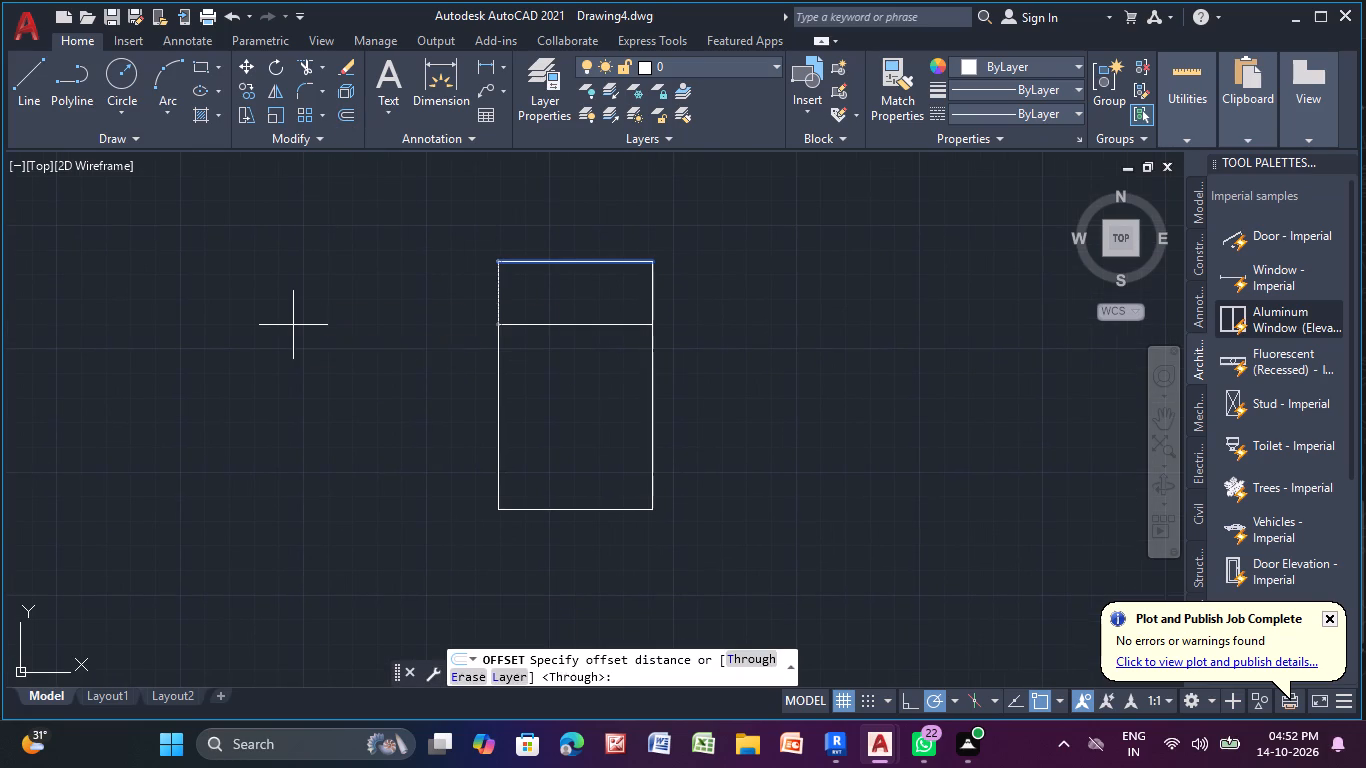
type("9\"")
key("Return")
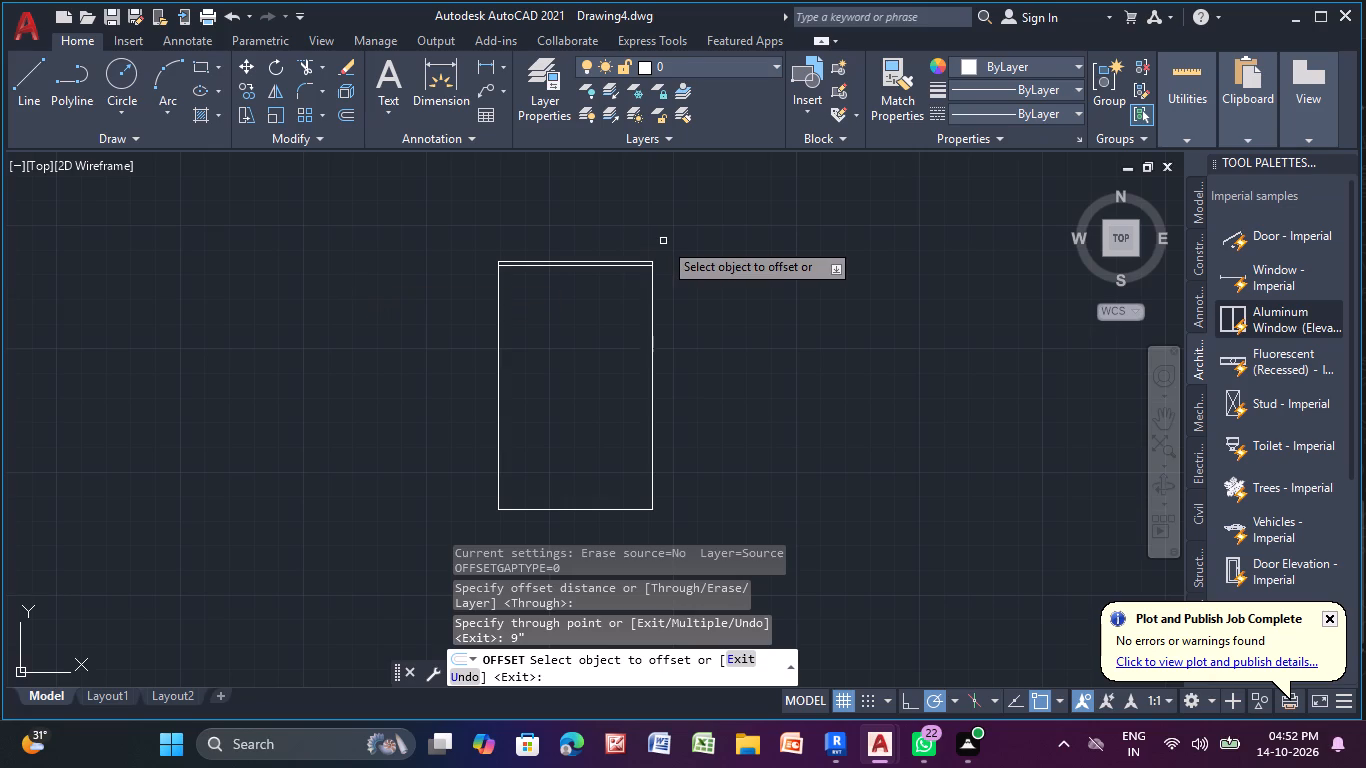
left_click(652, 333)
type("9\"")
key("Return")
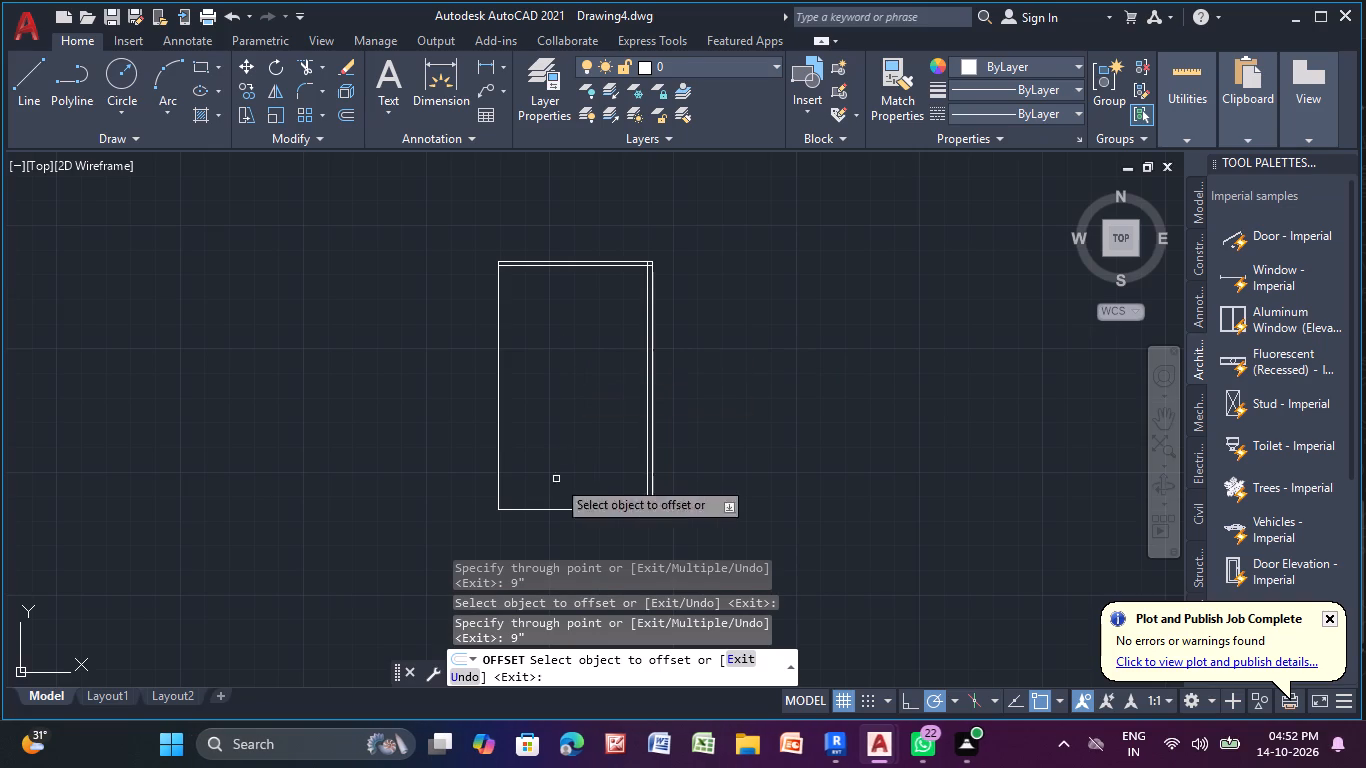
left_click(545, 510)
type("9\"")
key("Return")
left_click(498, 355)
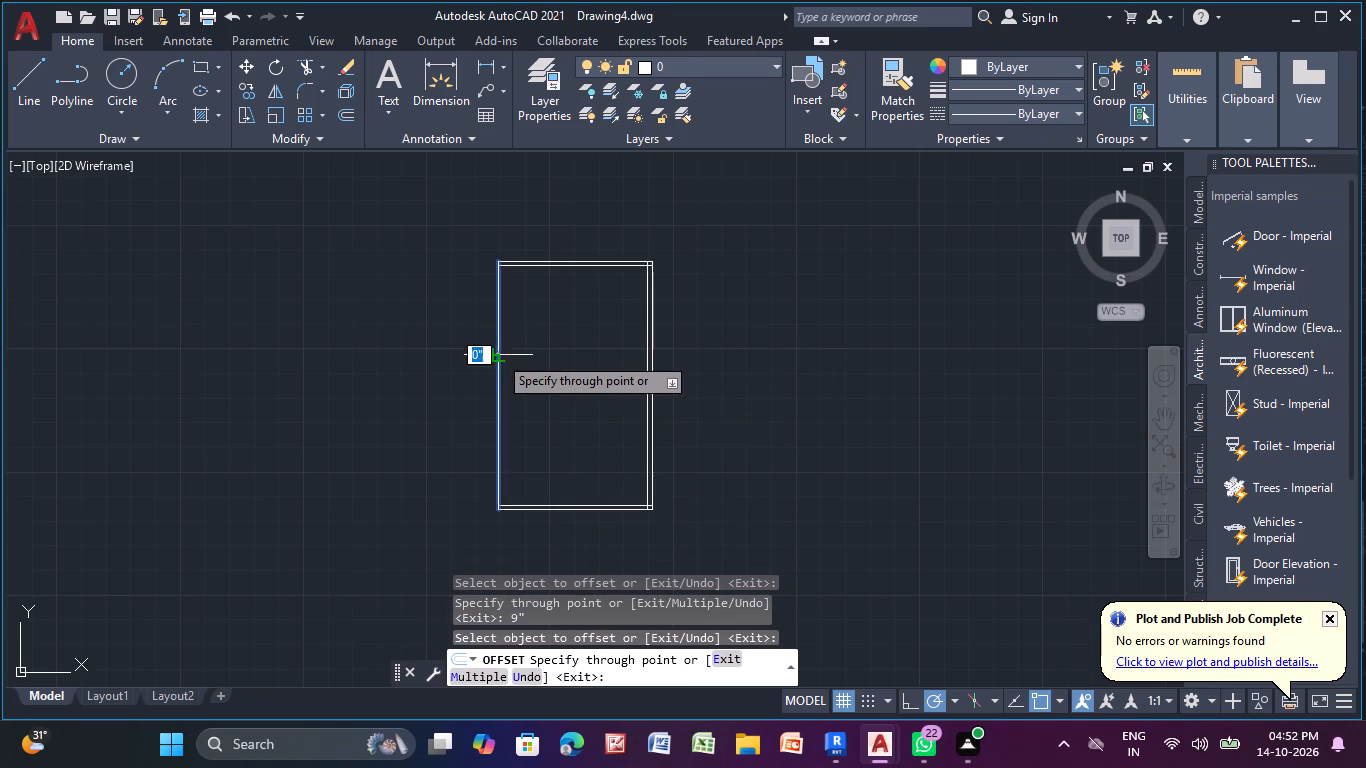
key("9")
key("shift+quotedbl")
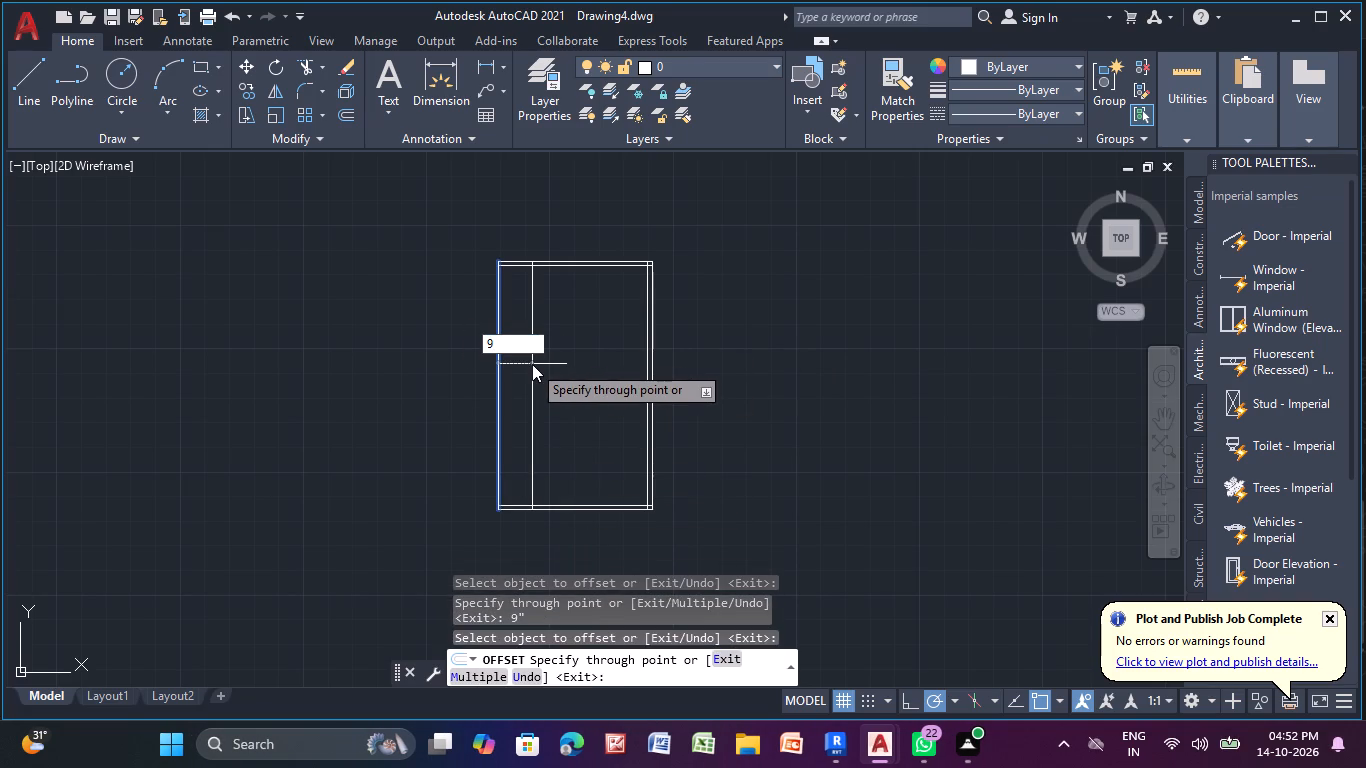
key("Return")
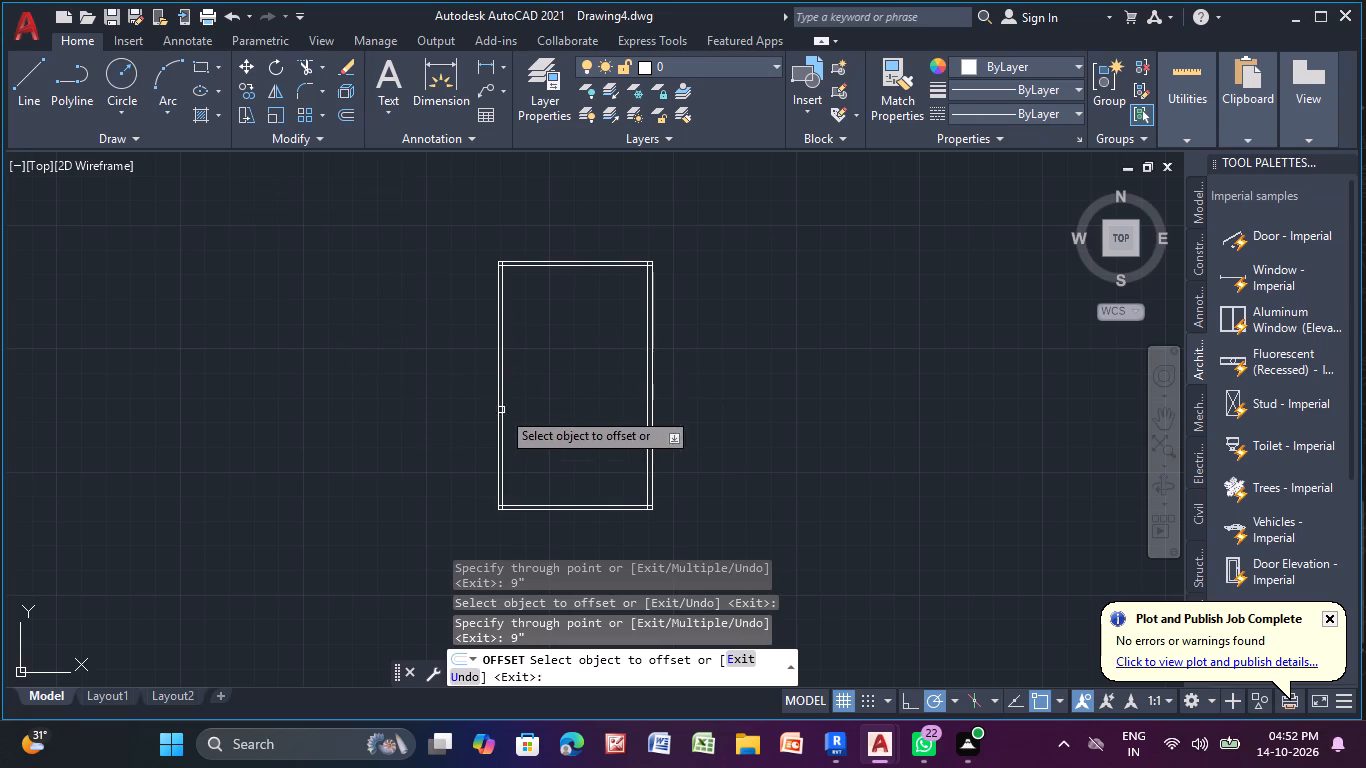
Offset the left wall's inner line 8'-3" into the plan as a vertical partition line.
middle_click_drag(555, 389, 594, 465)
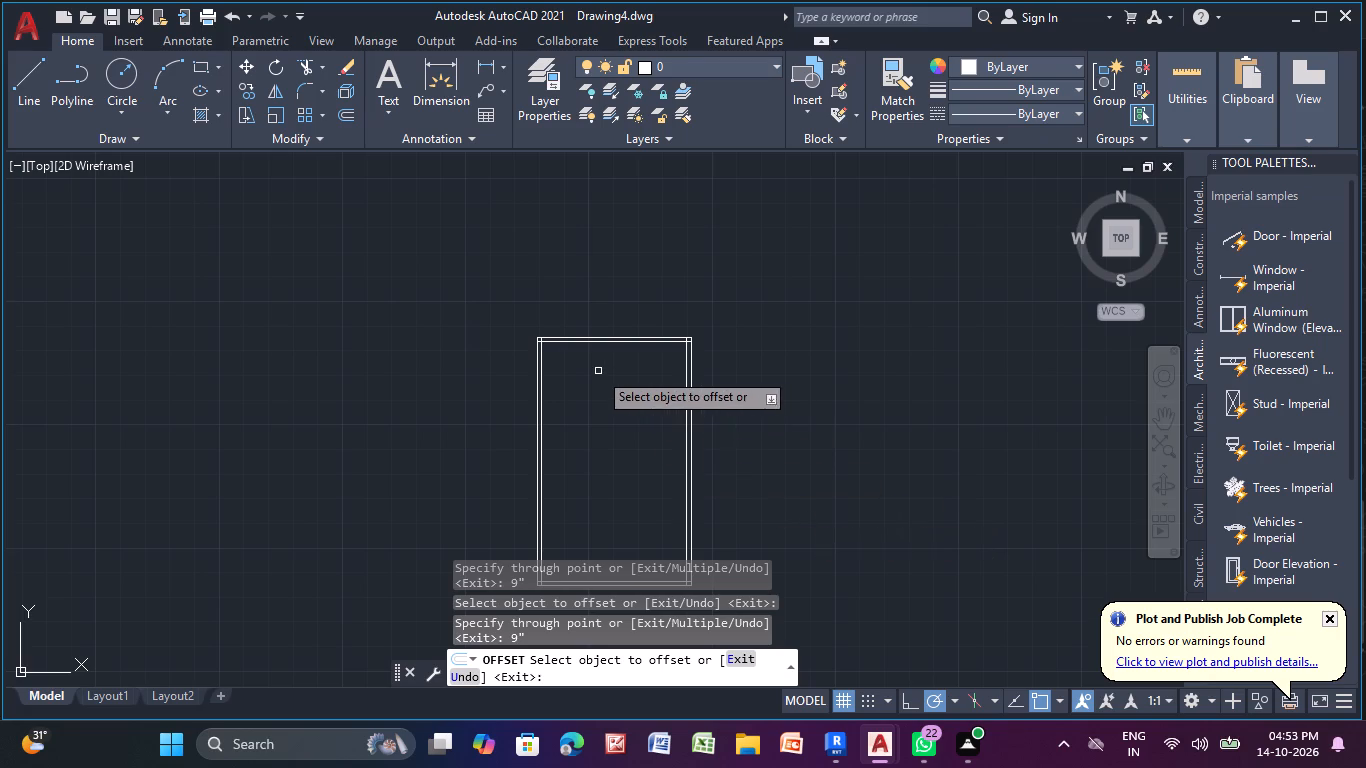
scroll(559, 360, "up", 3)
middle_click_drag(539, 366, 541, 402)
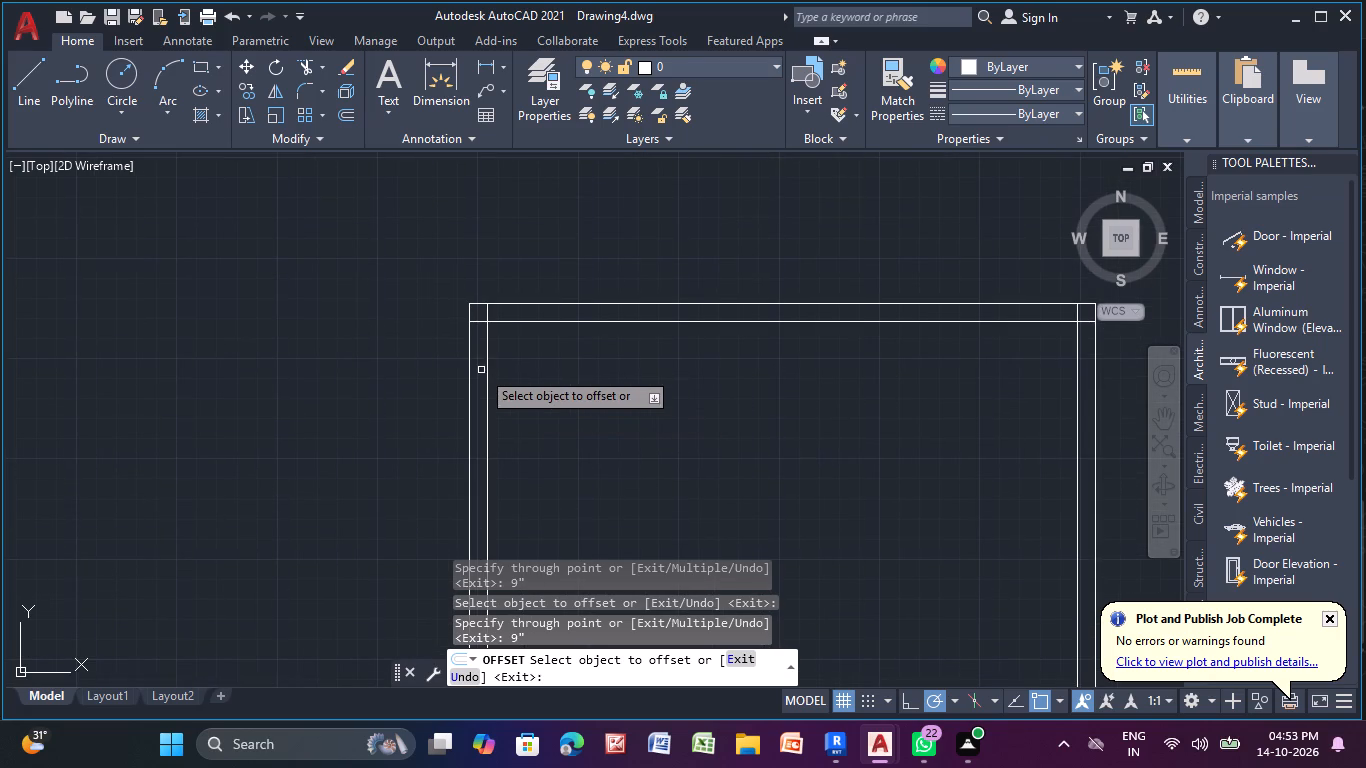
left_click(485, 367)
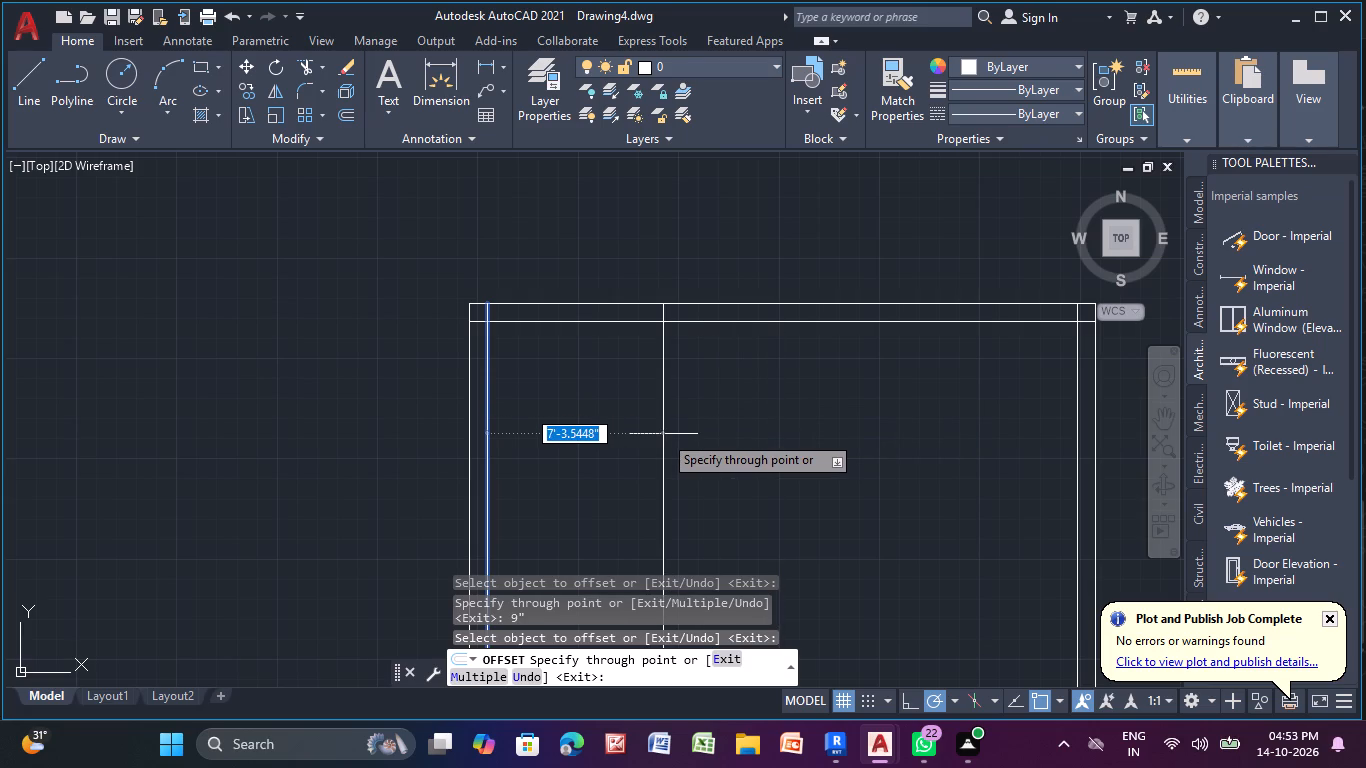
key("8")
type("'-")
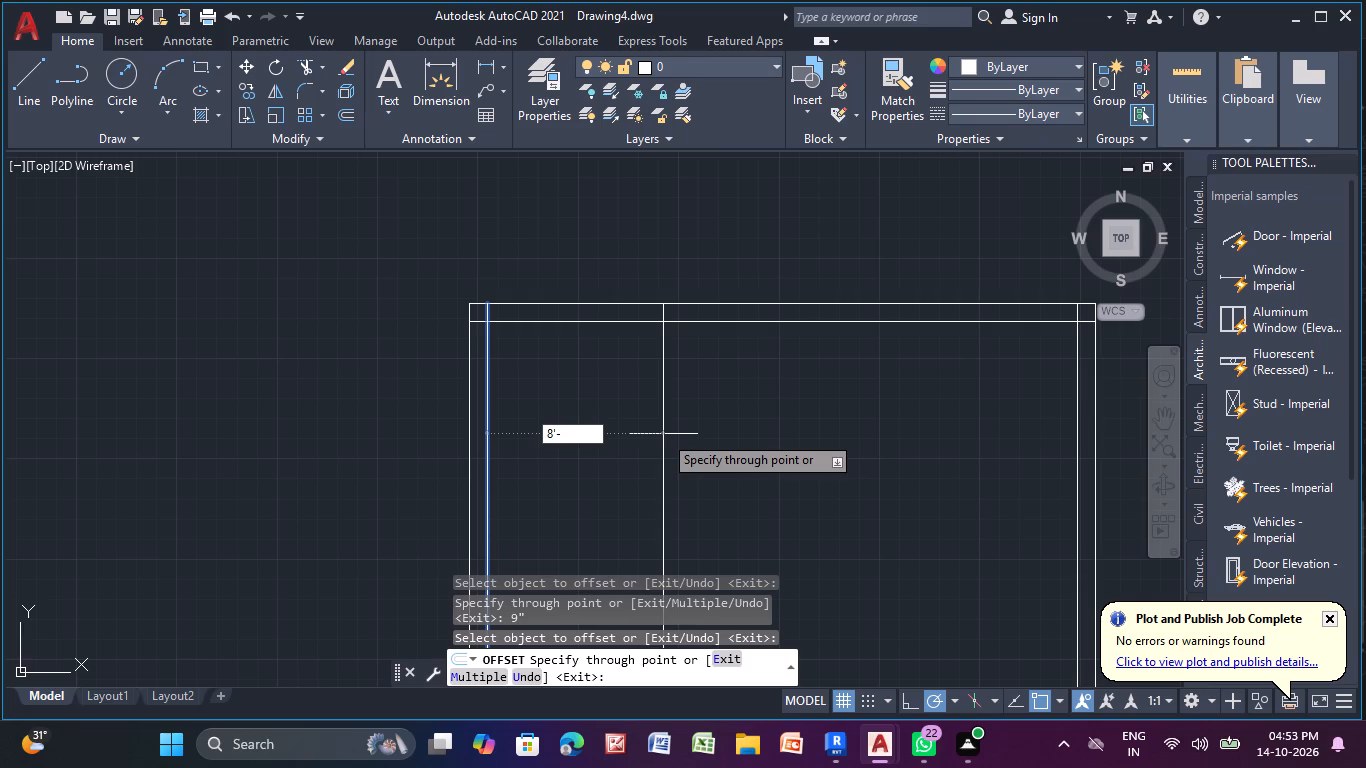
key("3")
key("shift+quotedbl")
key("Return")
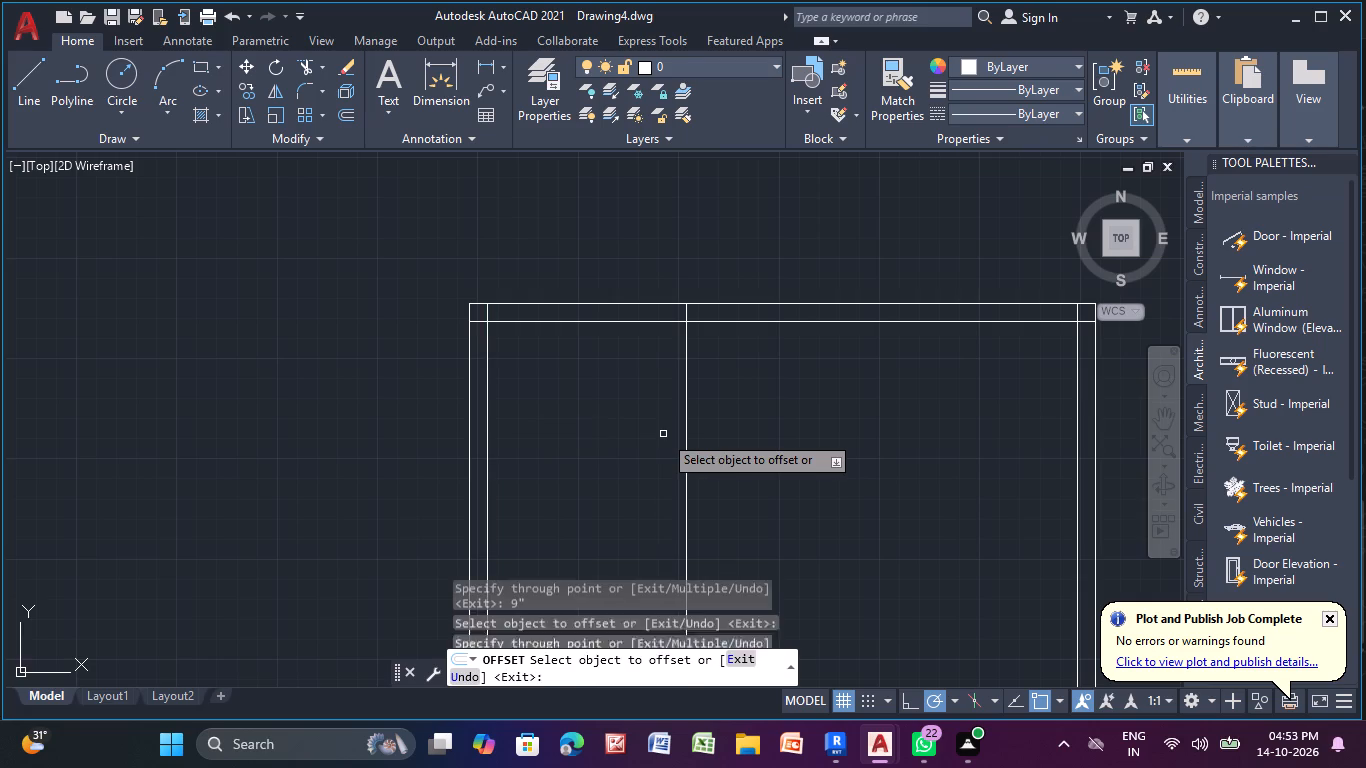
Offset the top wall's inner line 19' downward as a horizontal partition line.
left_click(596, 322)
scroll(586, 341, "down", 1)
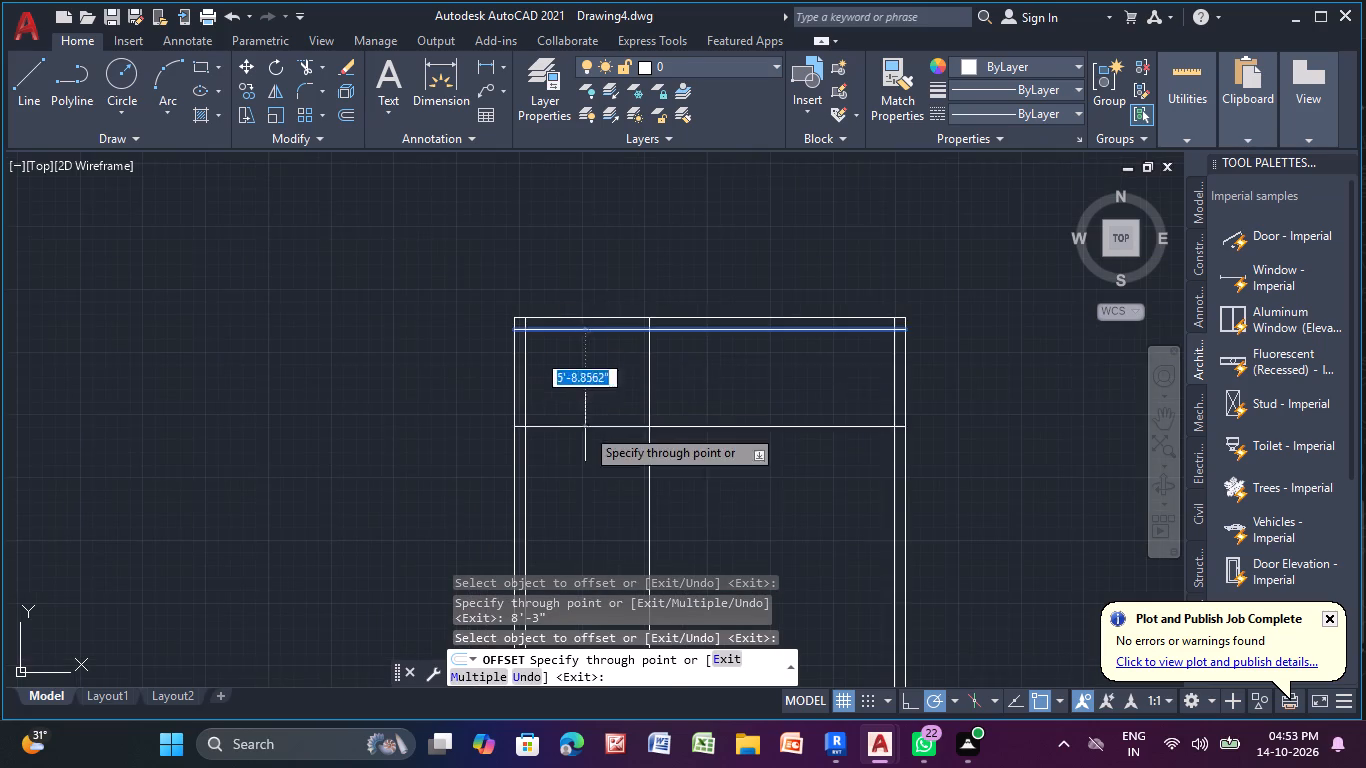
middle_click_drag(588, 464, 557, 265)
type("19'")
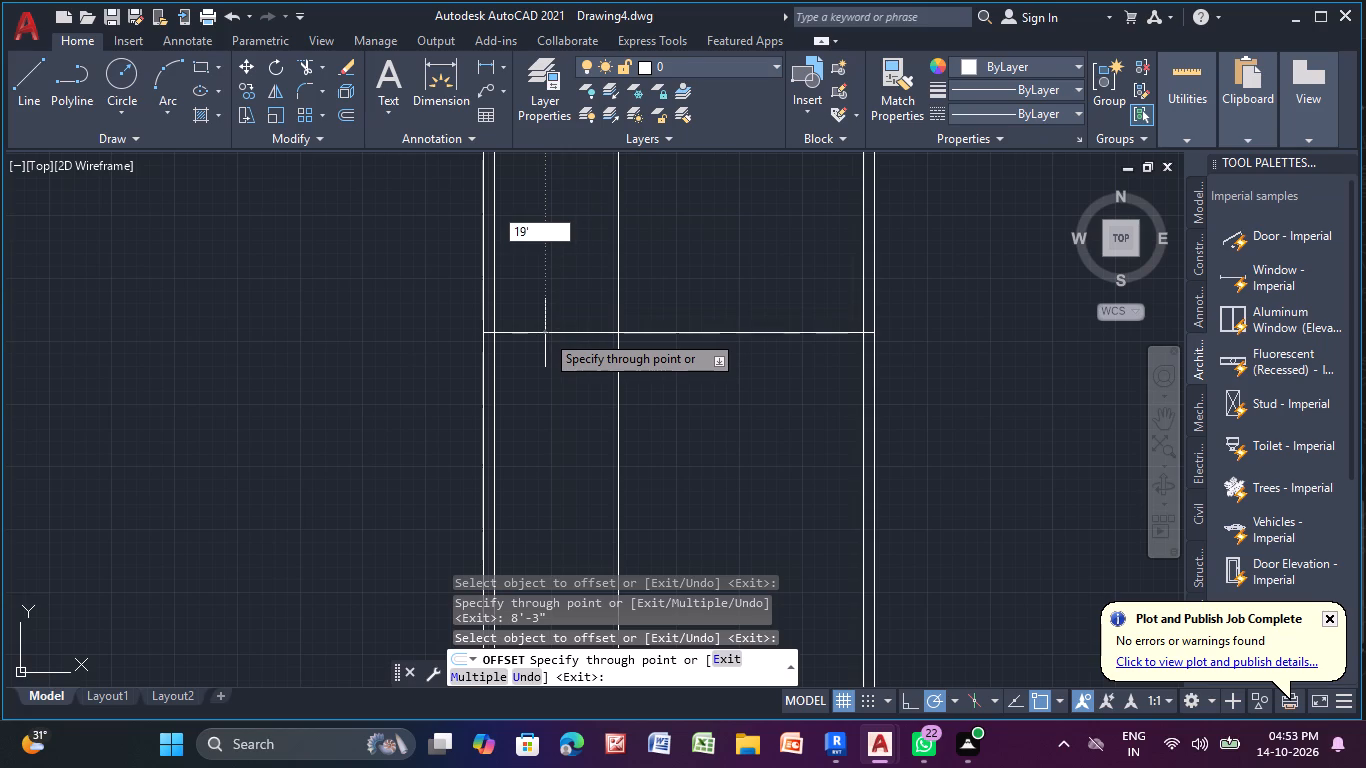
key("Return")
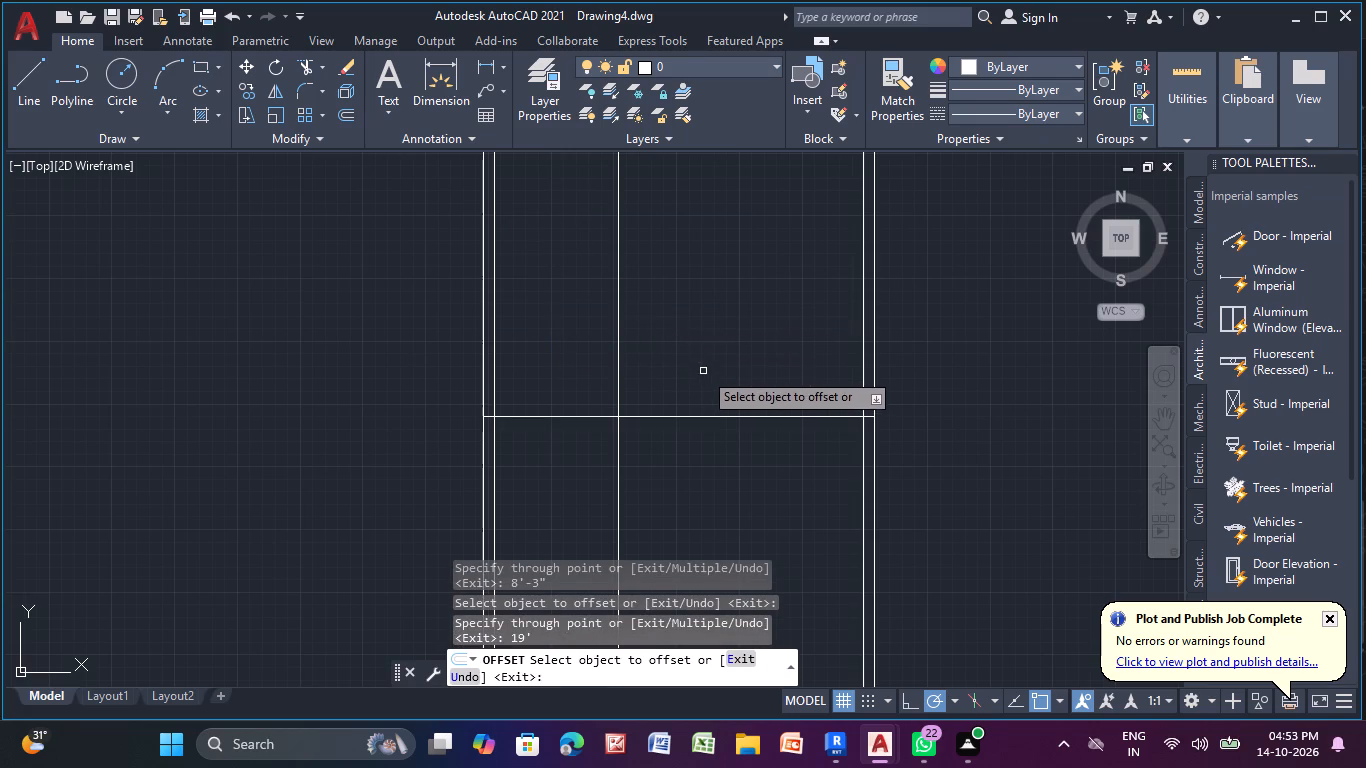
Give the partitions 5" thickness by offsetting the vertical line to its right and the horizontal line downward.
middle_click_drag(676, 419, 675, 422)
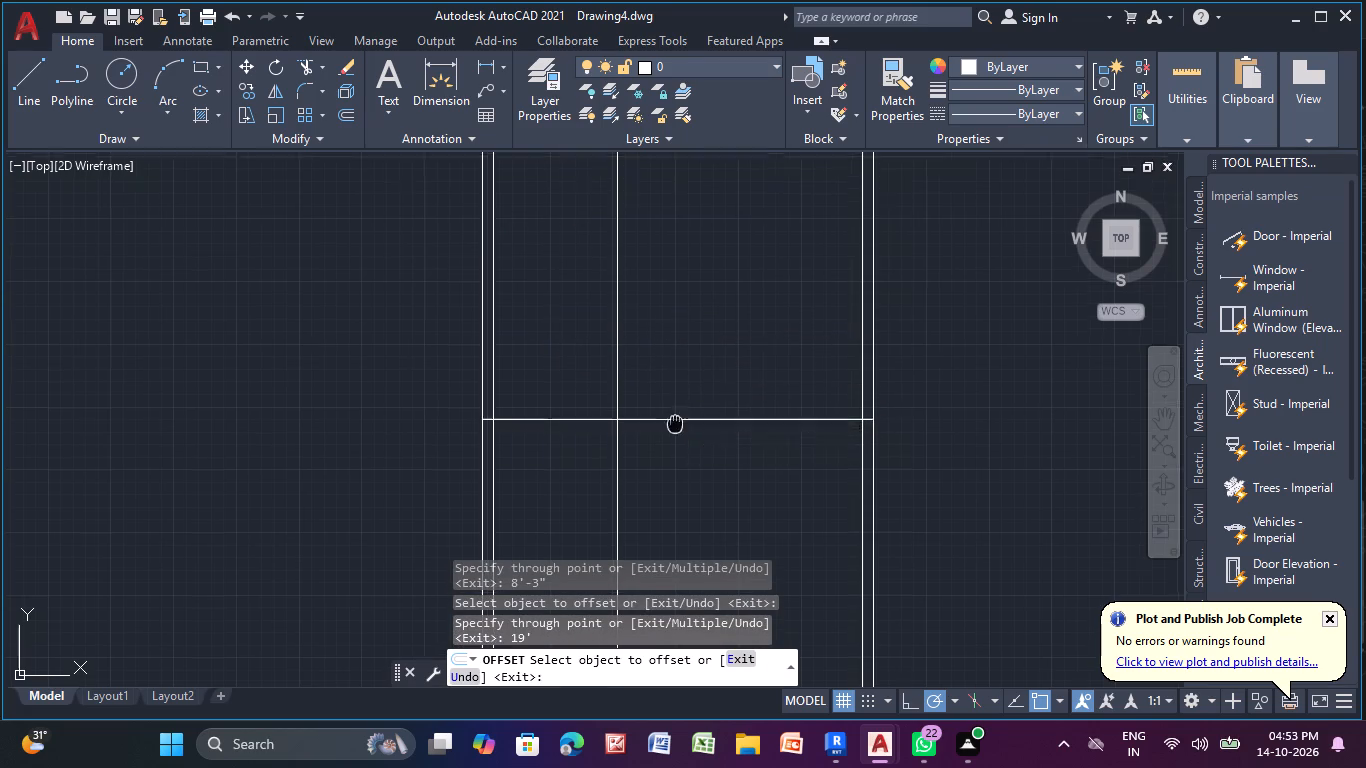
middle_click_drag(675, 422, 678, 482)
left_click(621, 396)
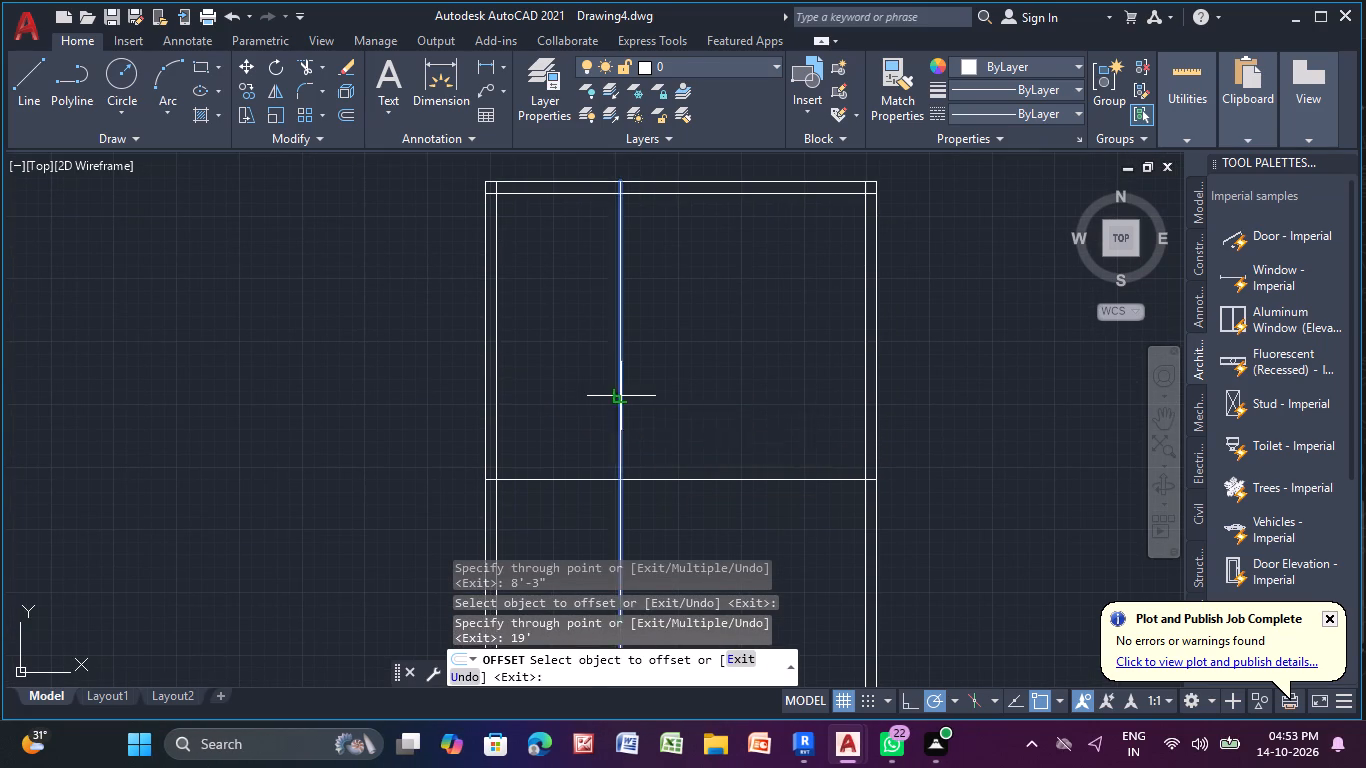
key("5")
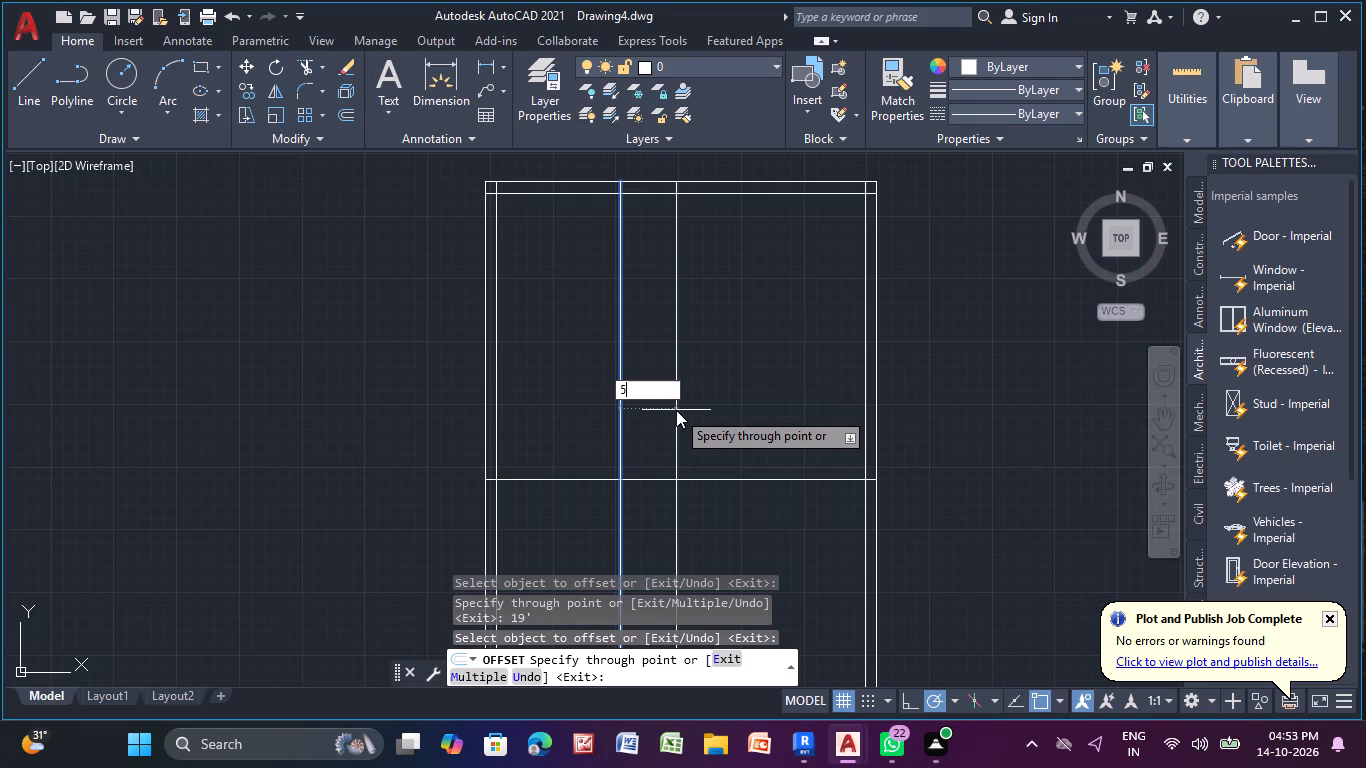
key("shift+quotedbl")
key("Return")
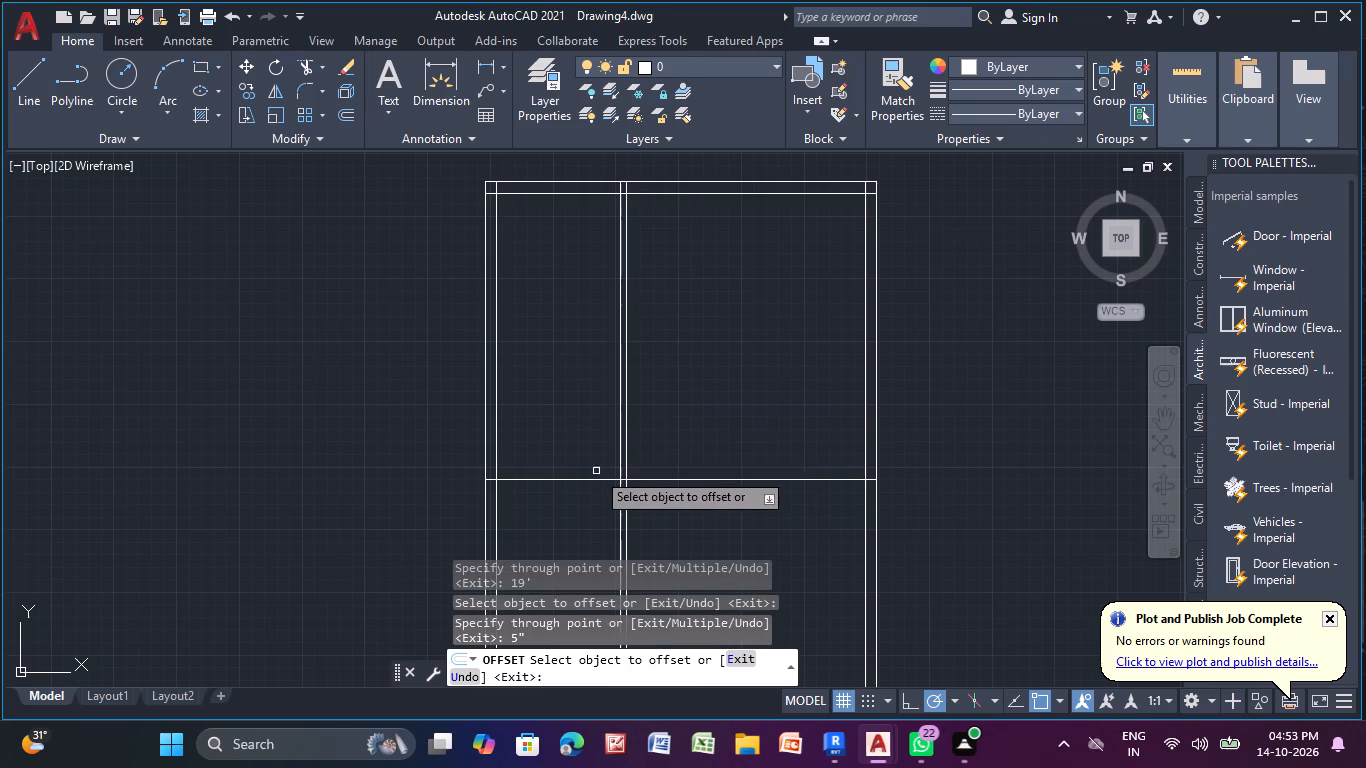
left_click(577, 480)
key("5")
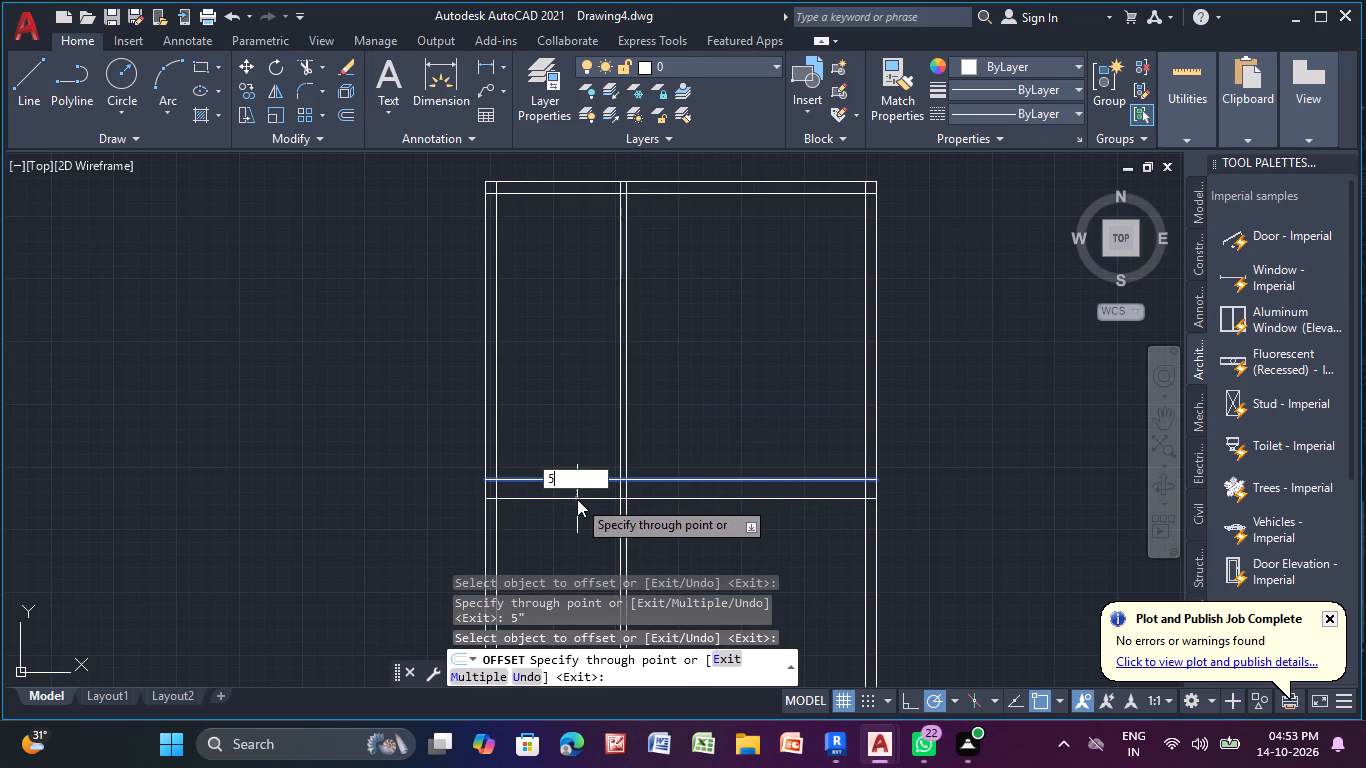
key("shift+quotedbl")
key("Return")
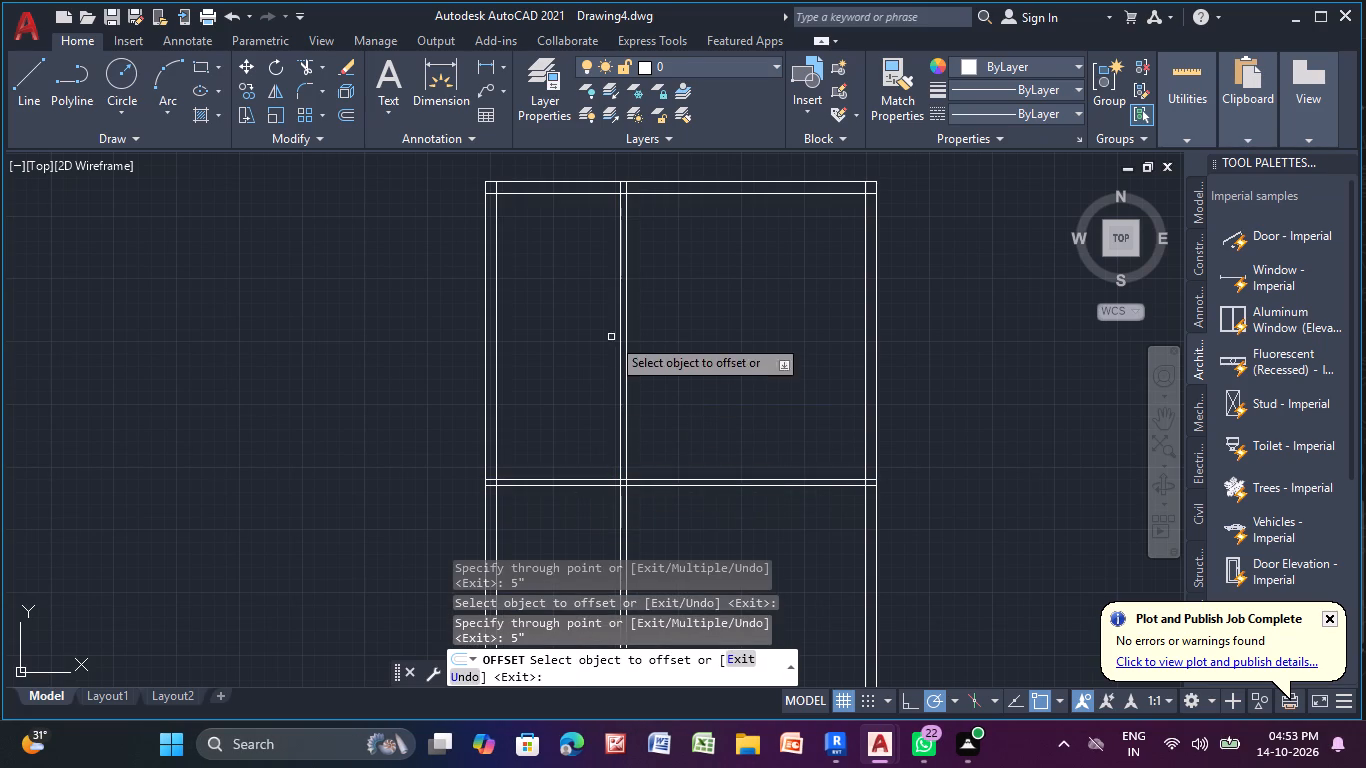
Offset the right-hand line of the vertical partition 4'-0" to the right.
middle_click_drag(770, 407, 737, 500)
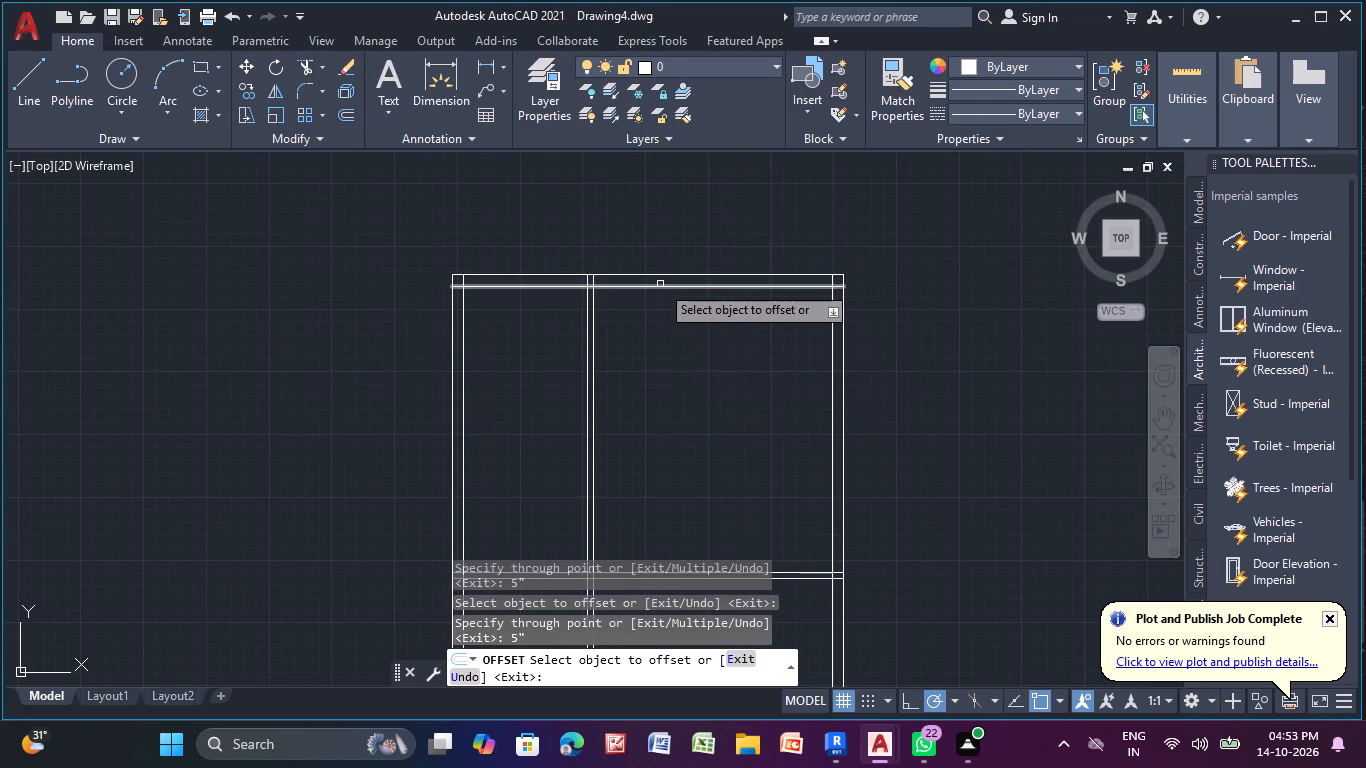
left_click(591, 324)
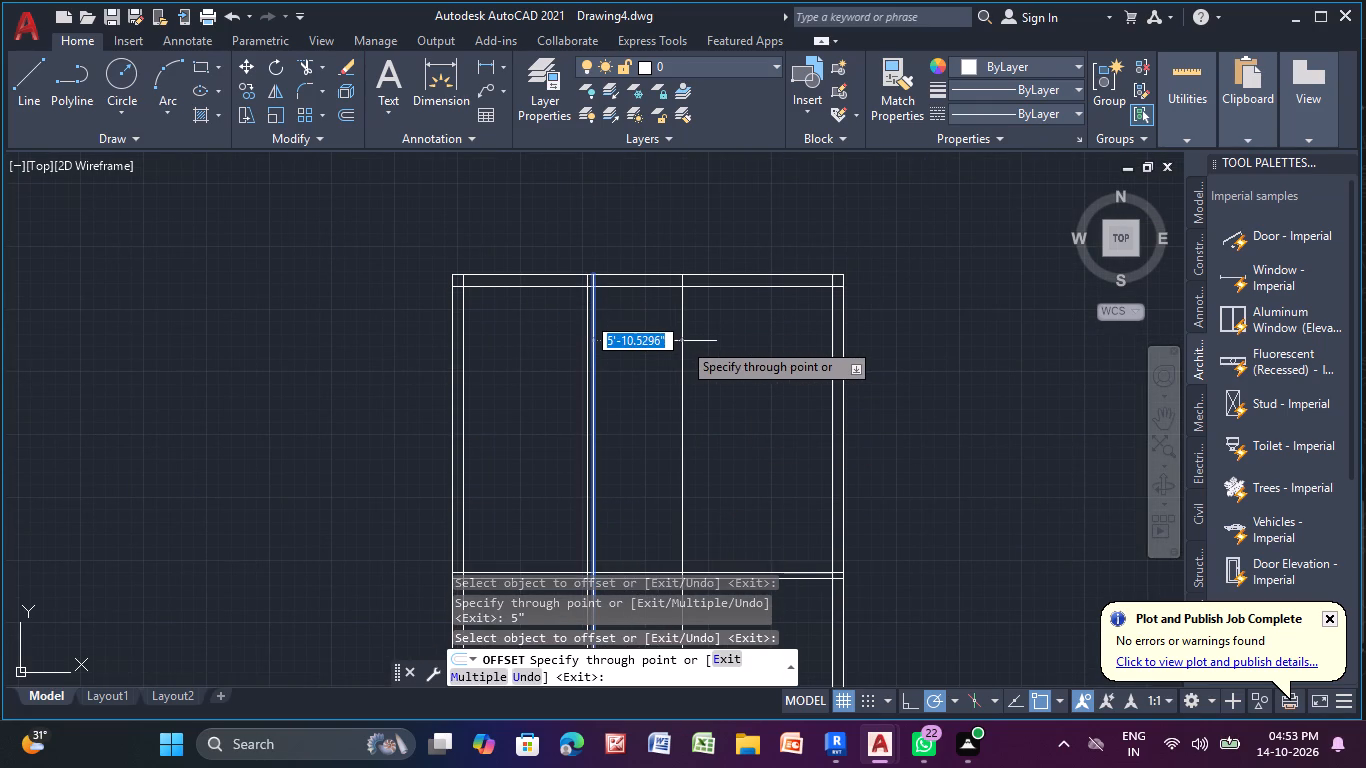
type("4'-0")
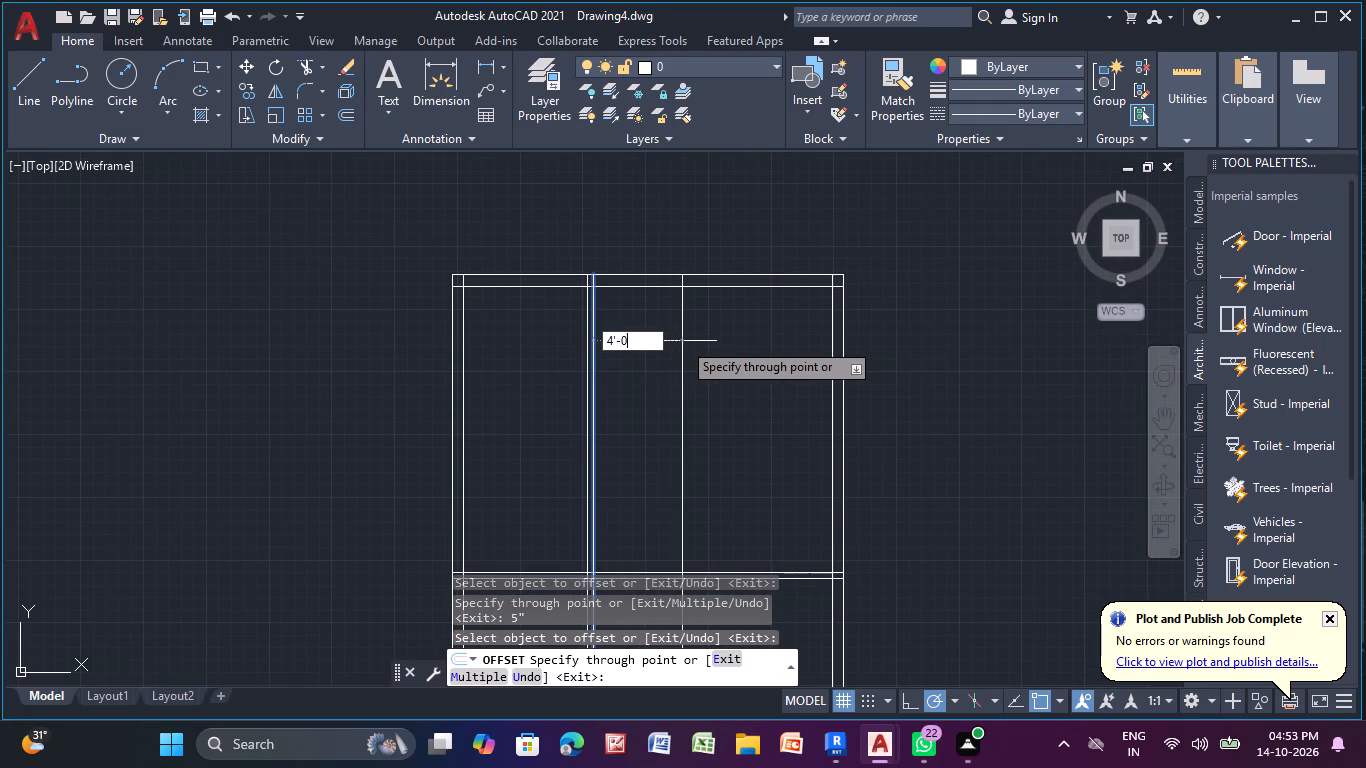
key("shift+quotedbl")
key("Return")
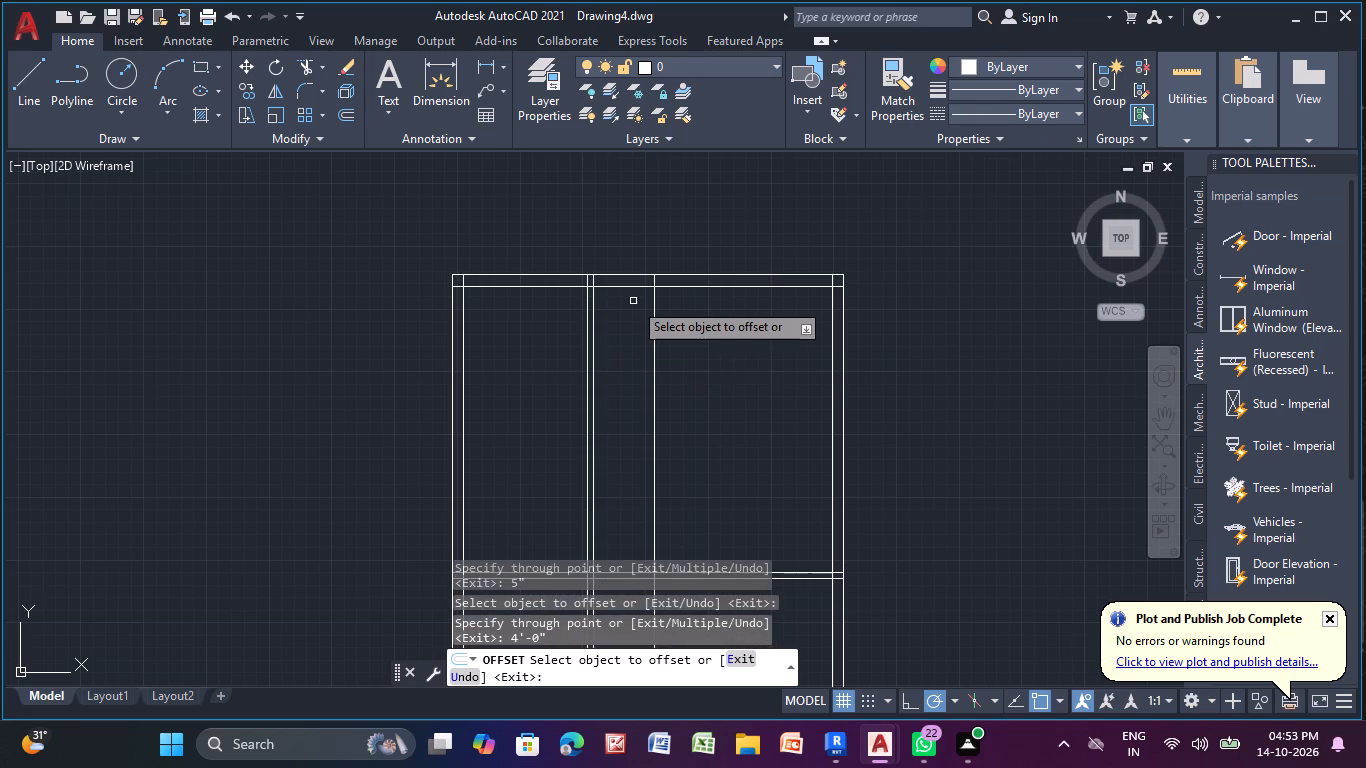
Offset the top wall's inner line 8'-3" downward as a horizontal partition line.
left_click(630, 288)
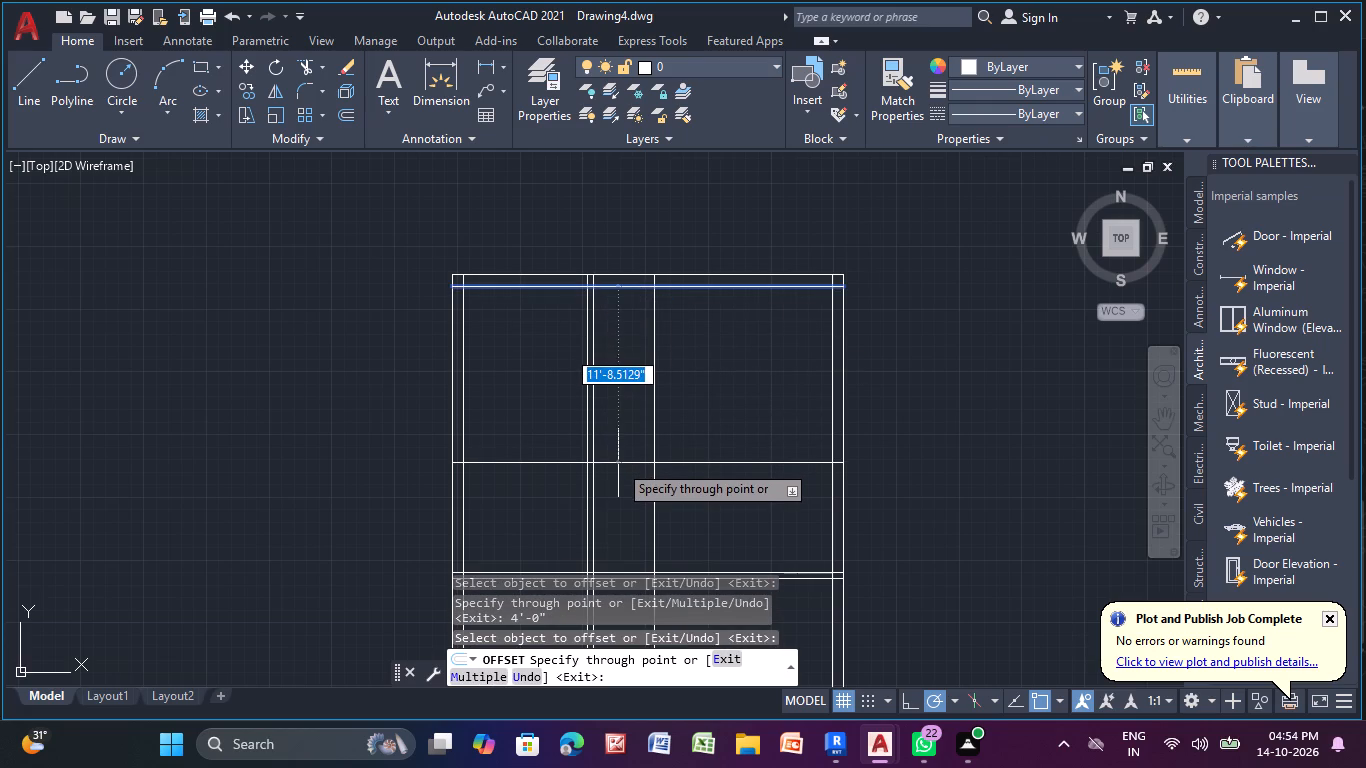
type("8'-")
key("3")
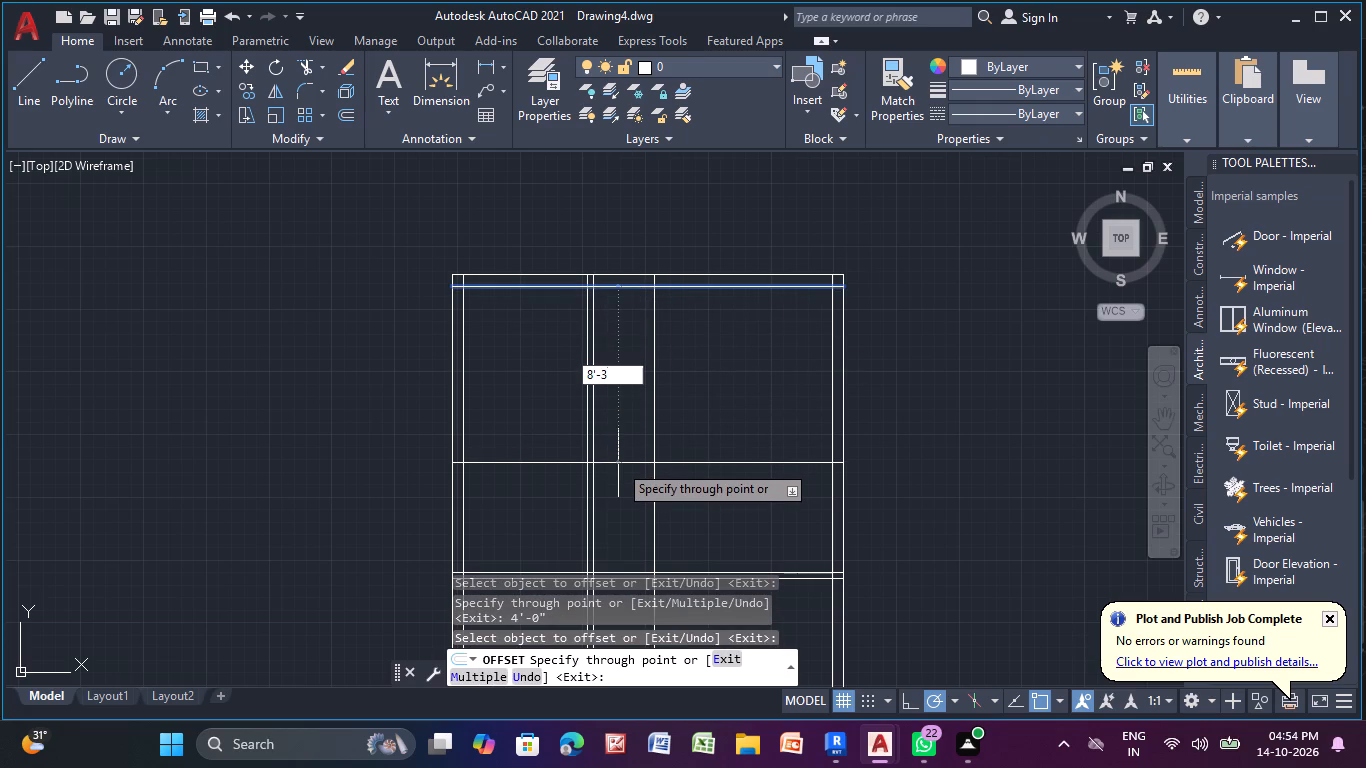
key("shift+quotedbl")
key("Return")
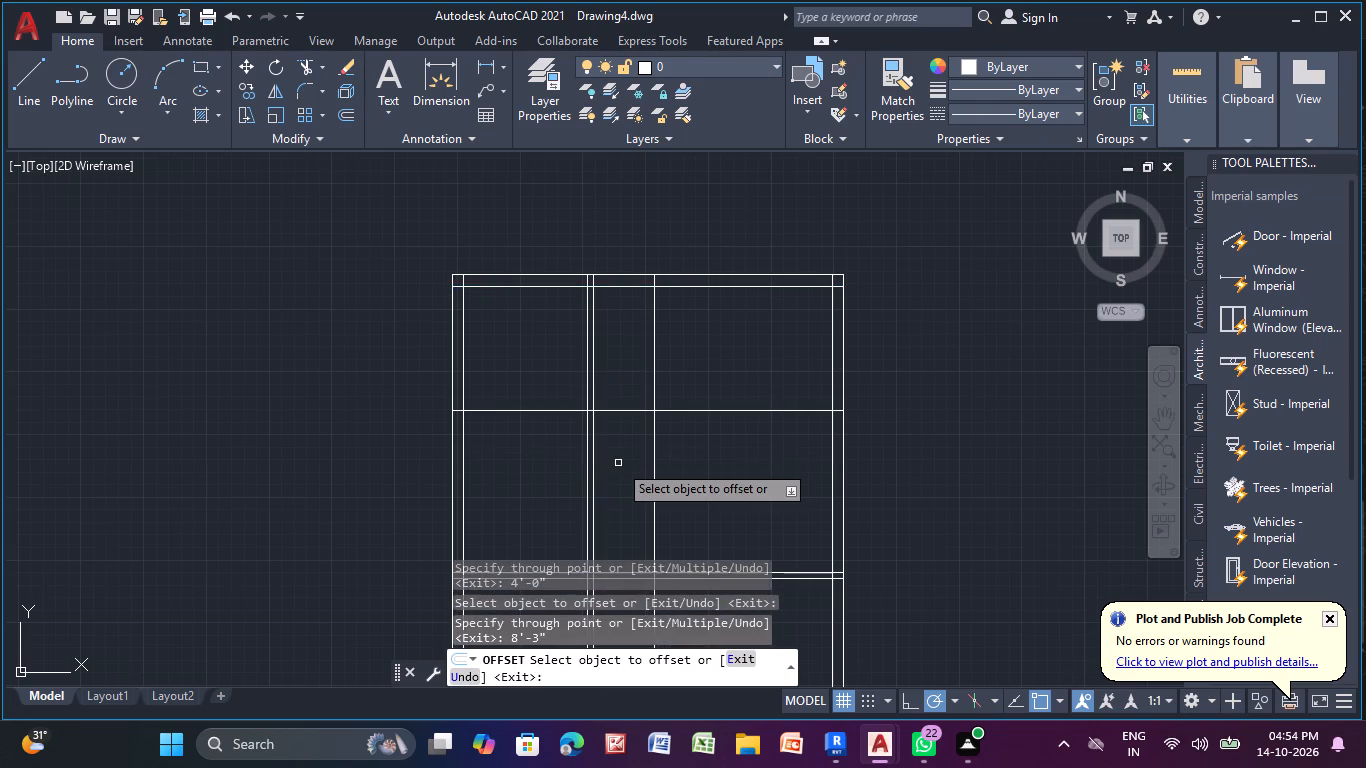
Offset the 8'-3" horizontal partition line 5" downward and the second vertical partition line 5" to its right.
left_click(612, 410)
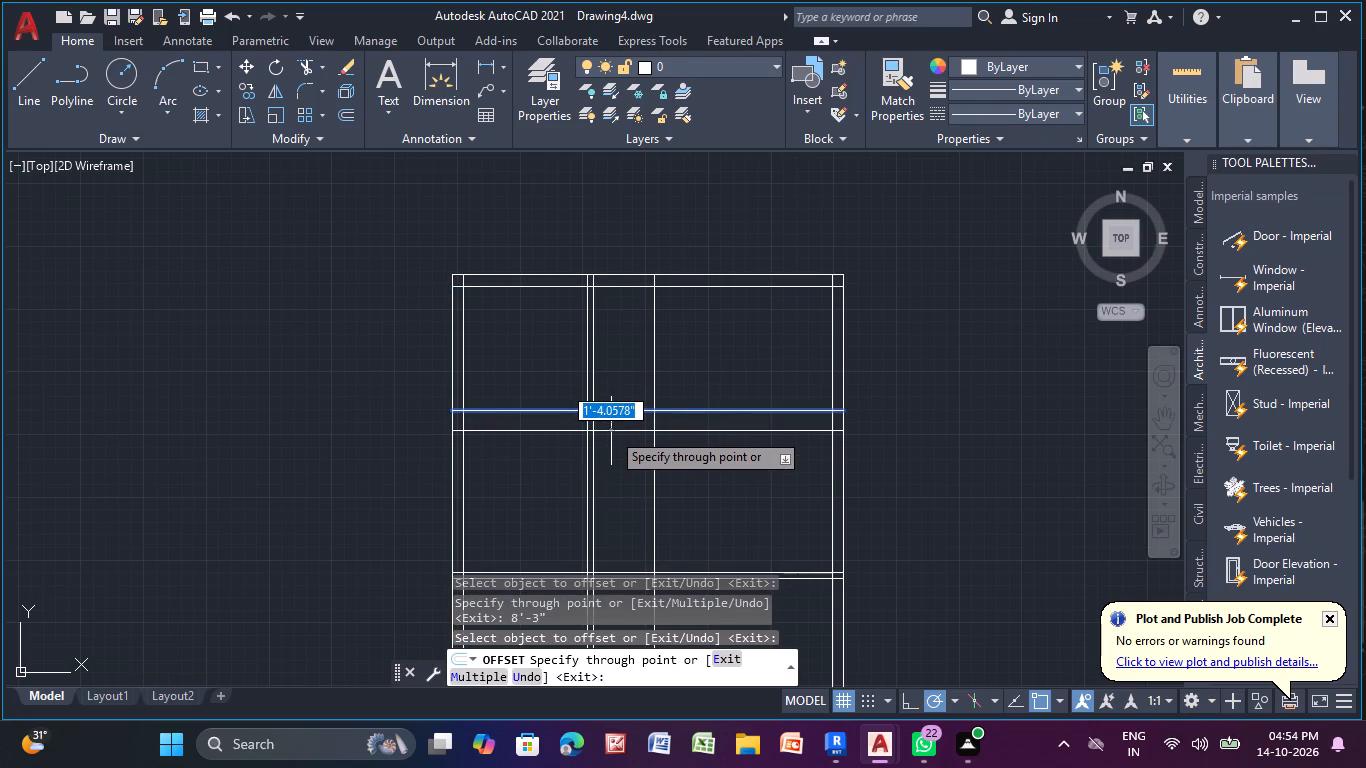
key("5")
key("shift+quotedbl")
key("Return")
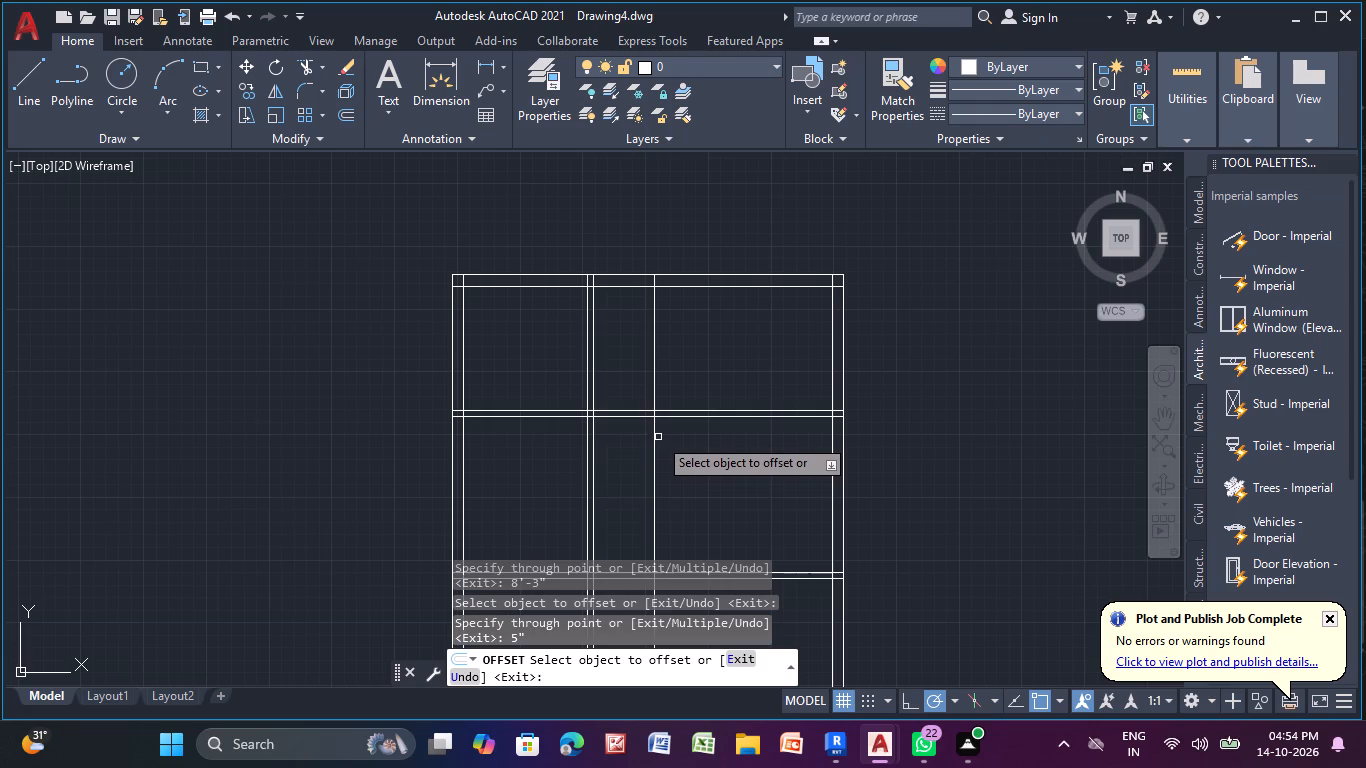
left_click(654, 433)
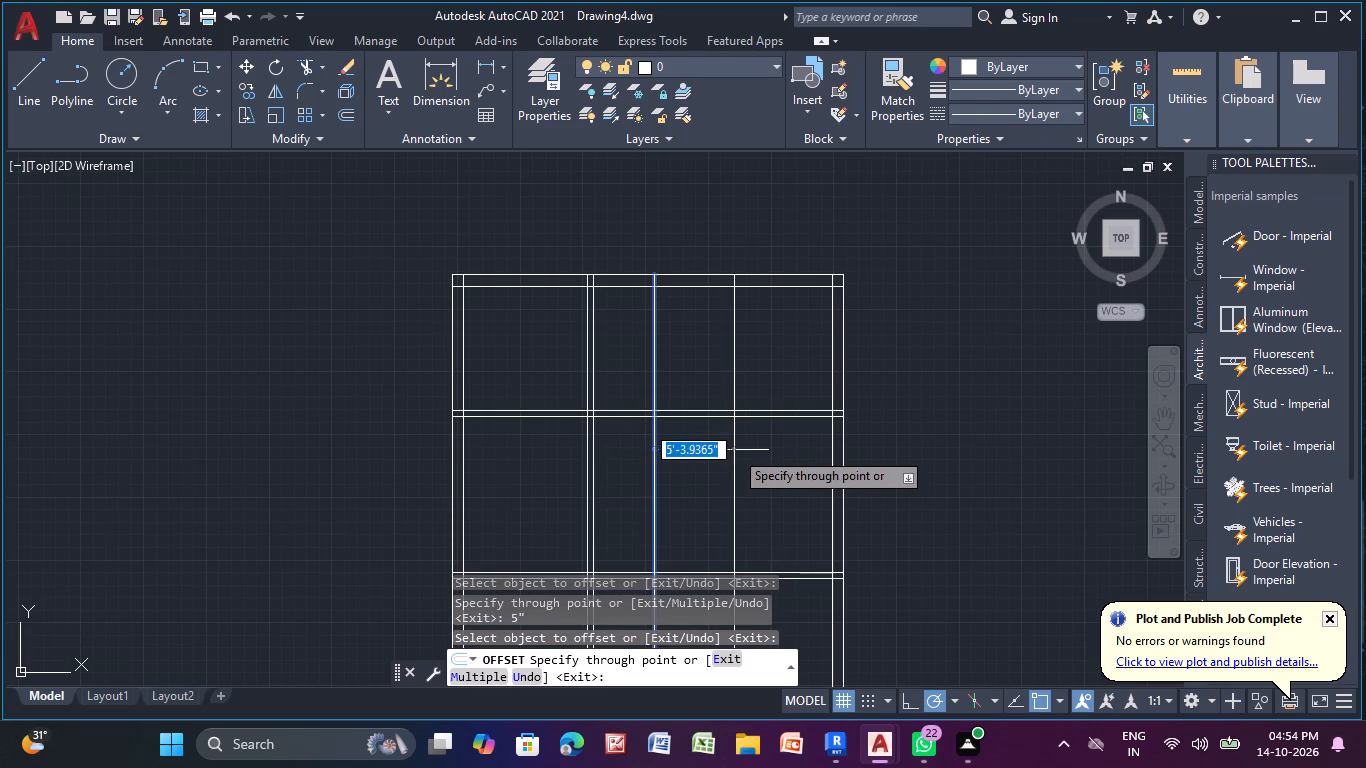
type("5\"")
key("Return")
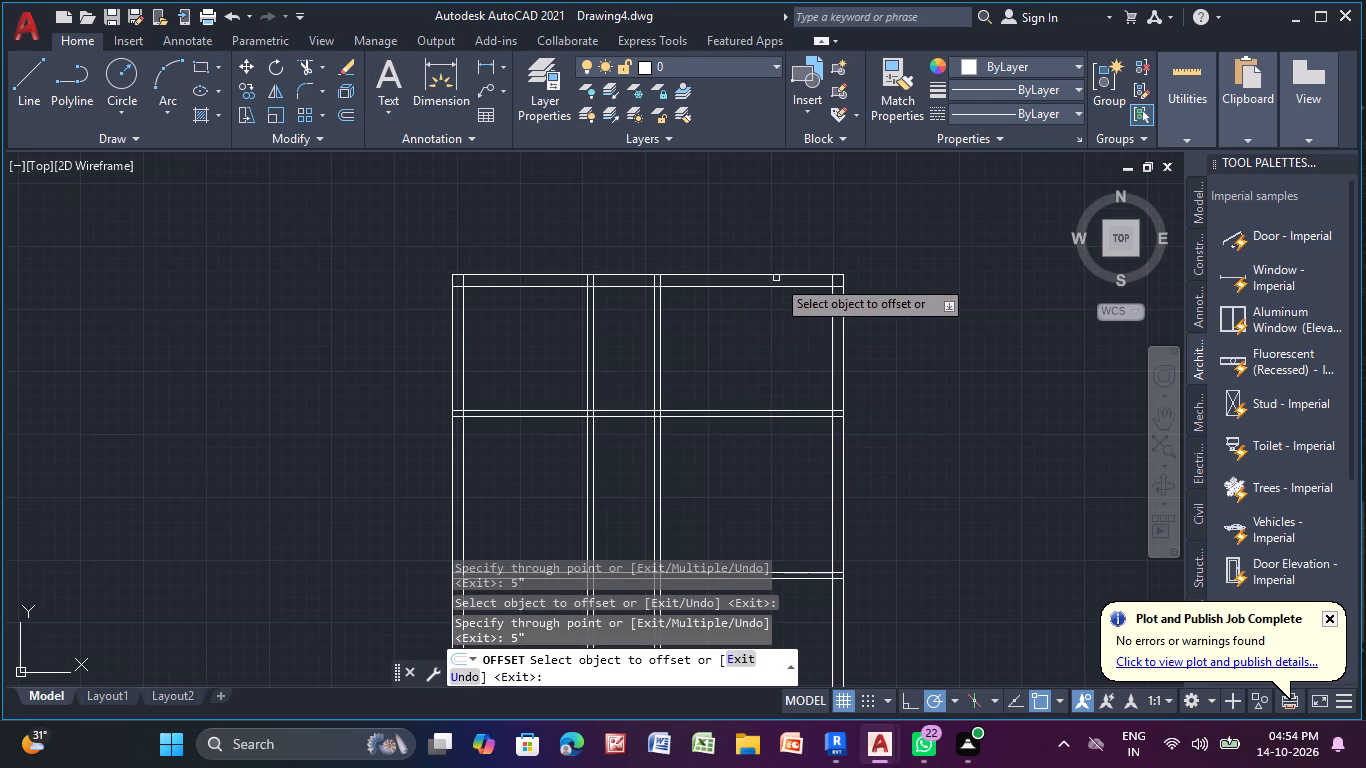
Offset the top wall's inner line 11'-9" downward as another horizontal partition line.
left_click_drag(767, 287, 767, 306)
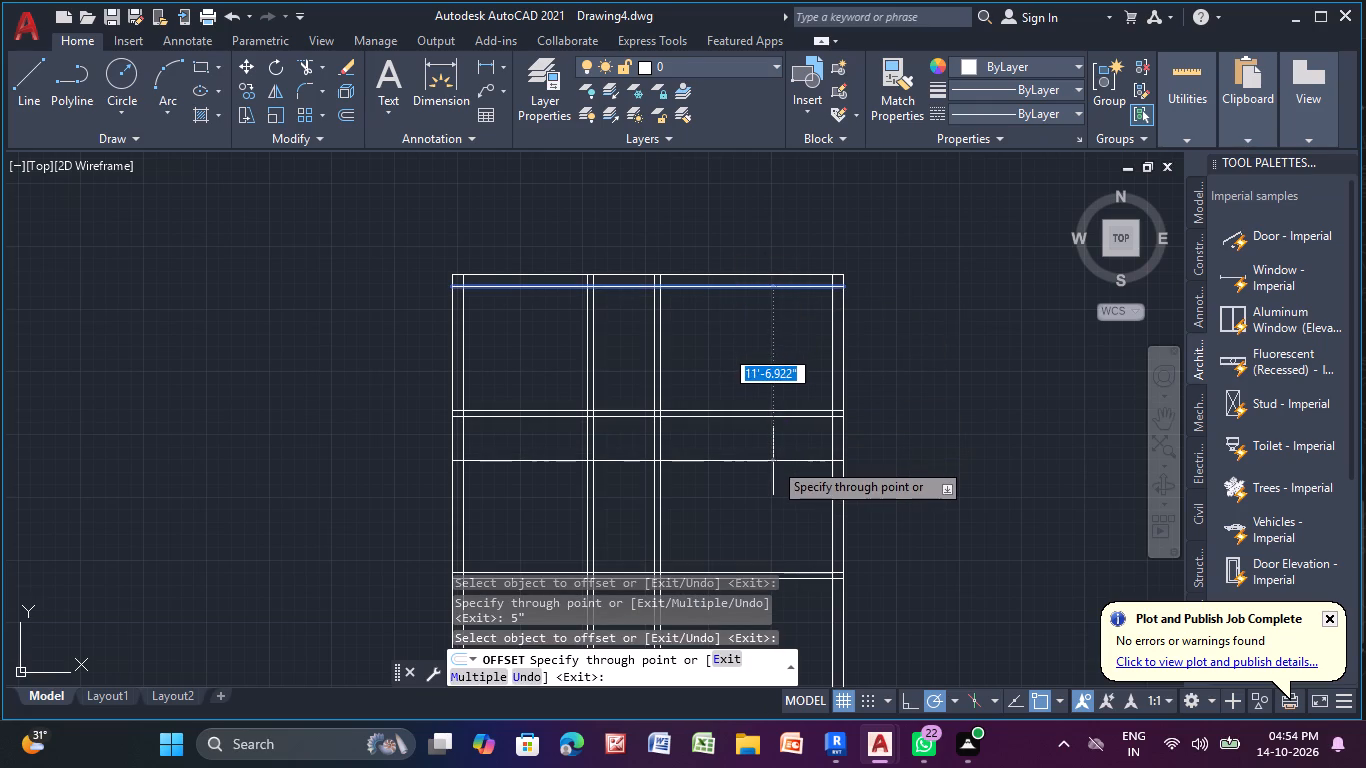
type("11")
type("'-9")
key("shift+quotedbl")
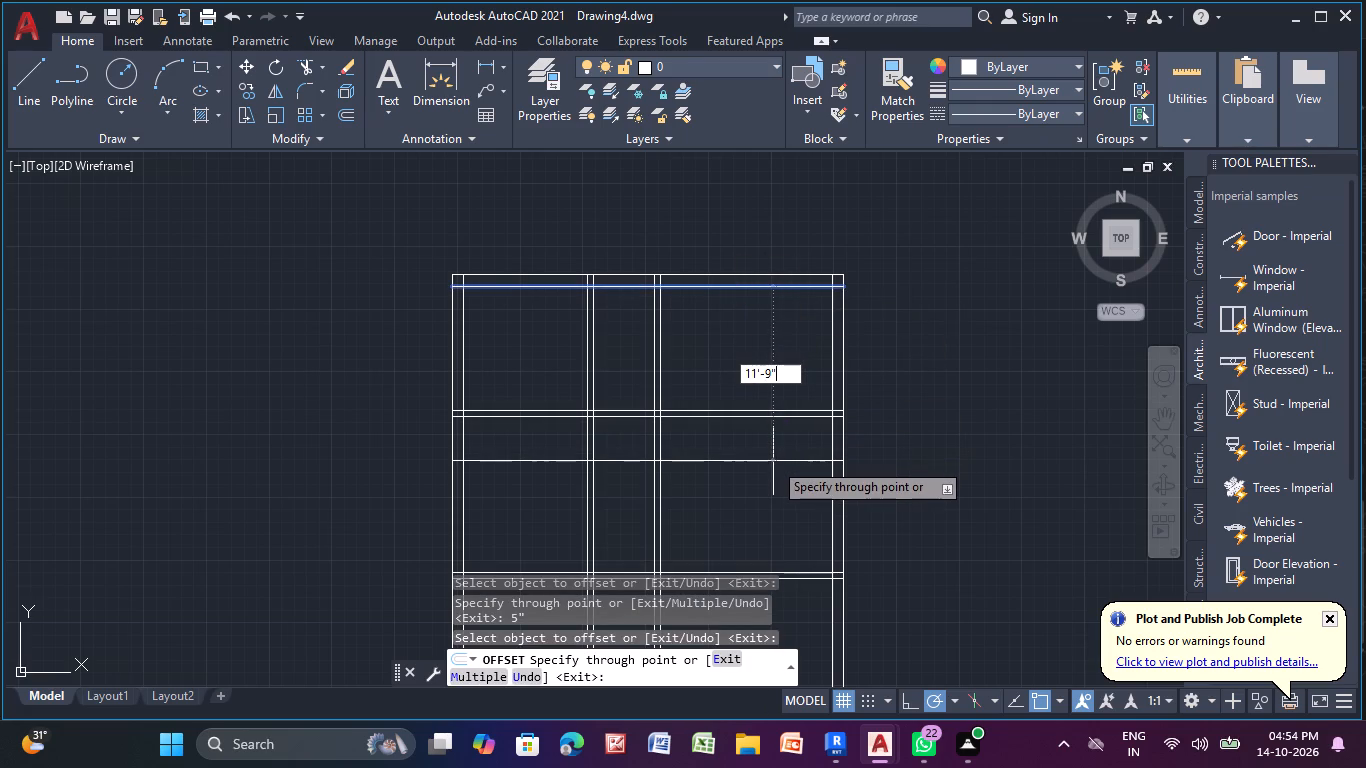
key("Return")
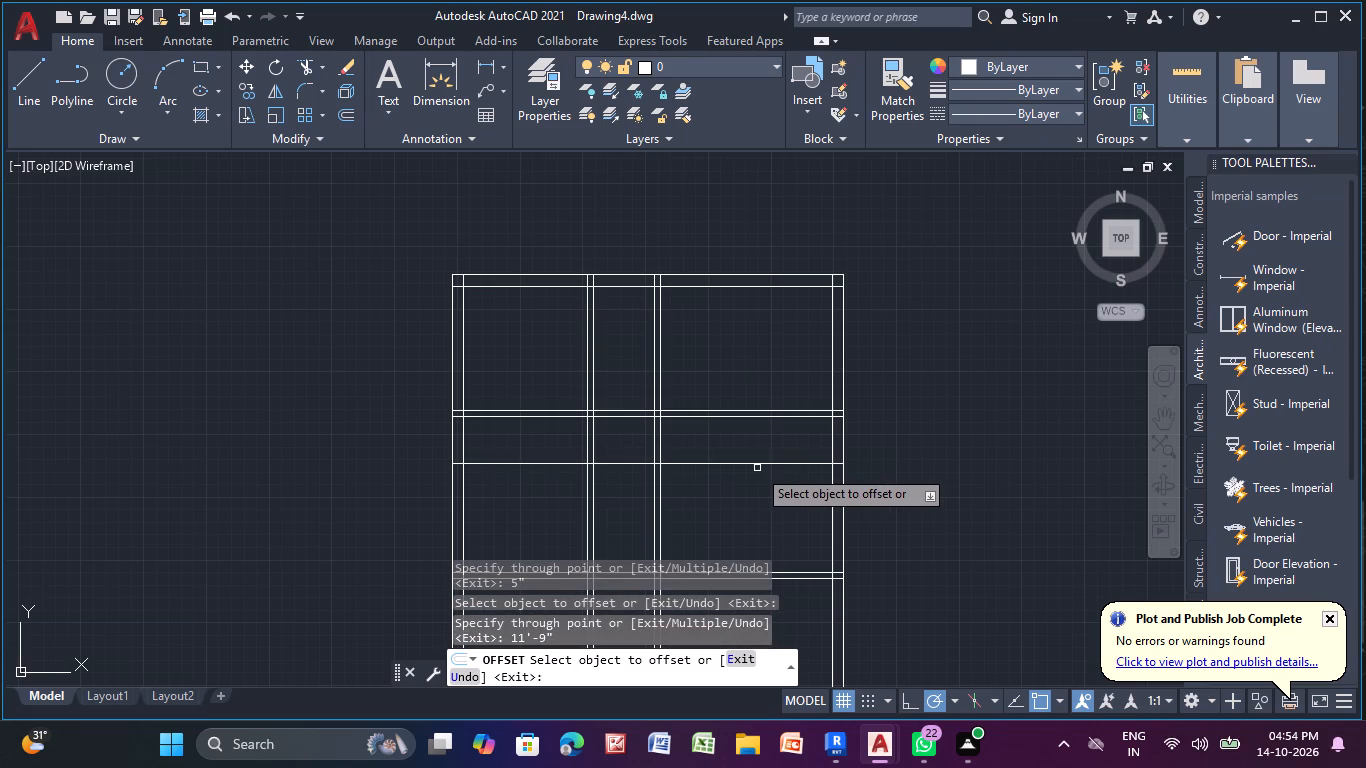
Offset the 11'-9" horizontal partition line 9" downward.
left_click(763, 464)
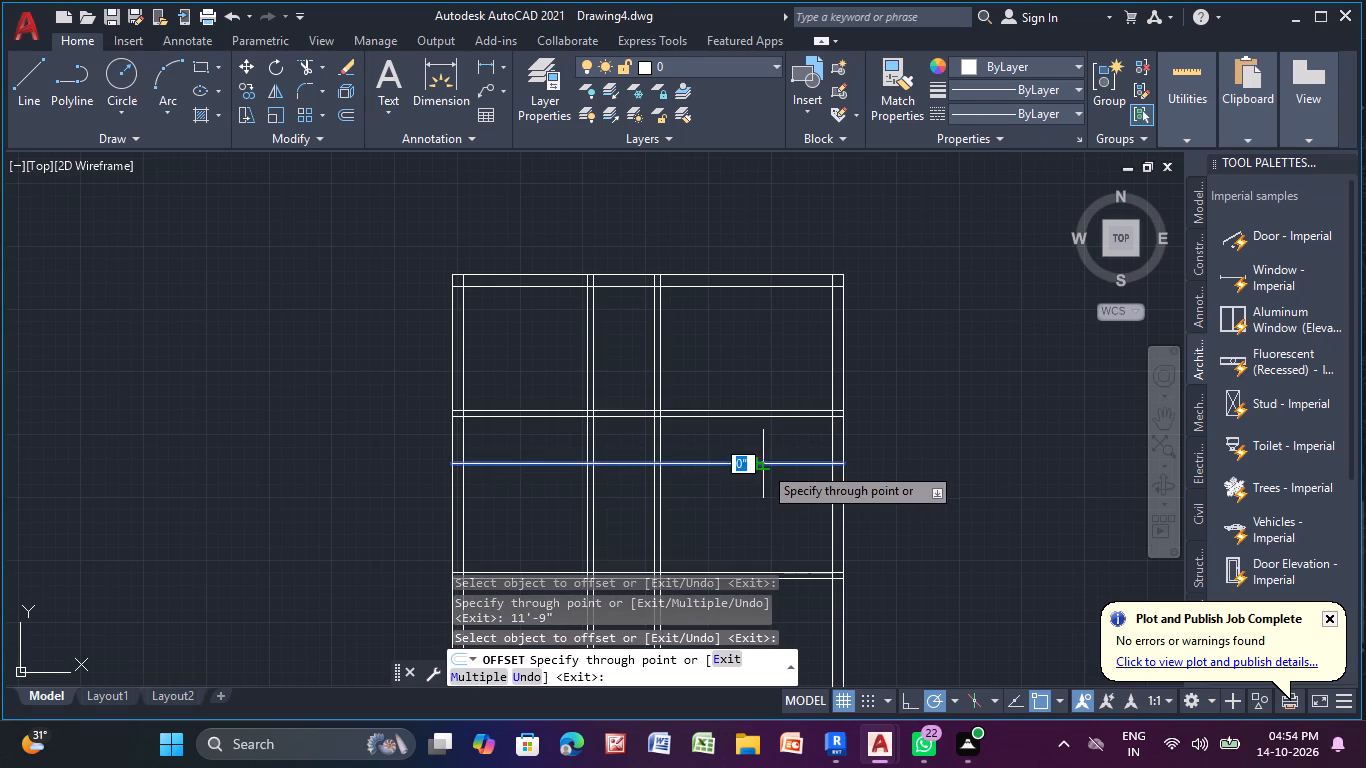
key("8")
key("Delete")
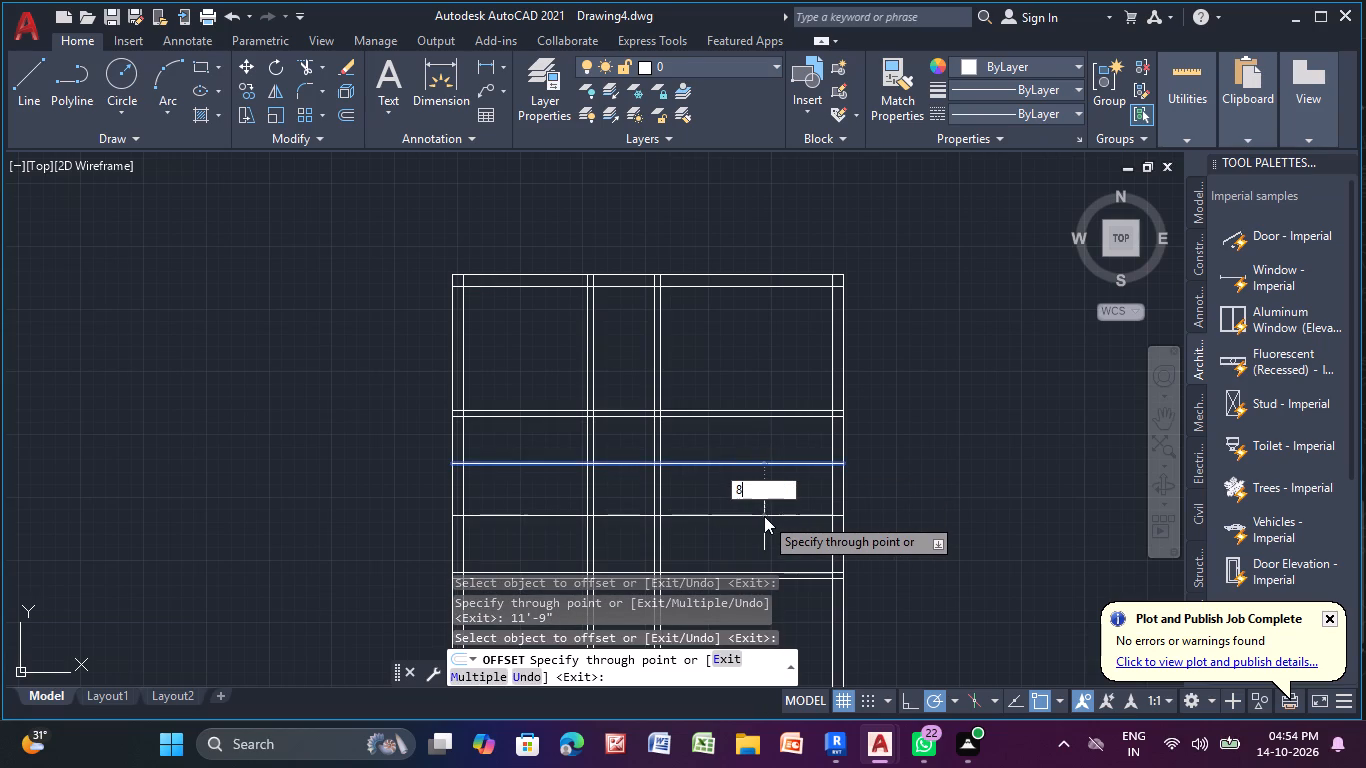
key("BackSpace")
type("9\"")
key("Return")
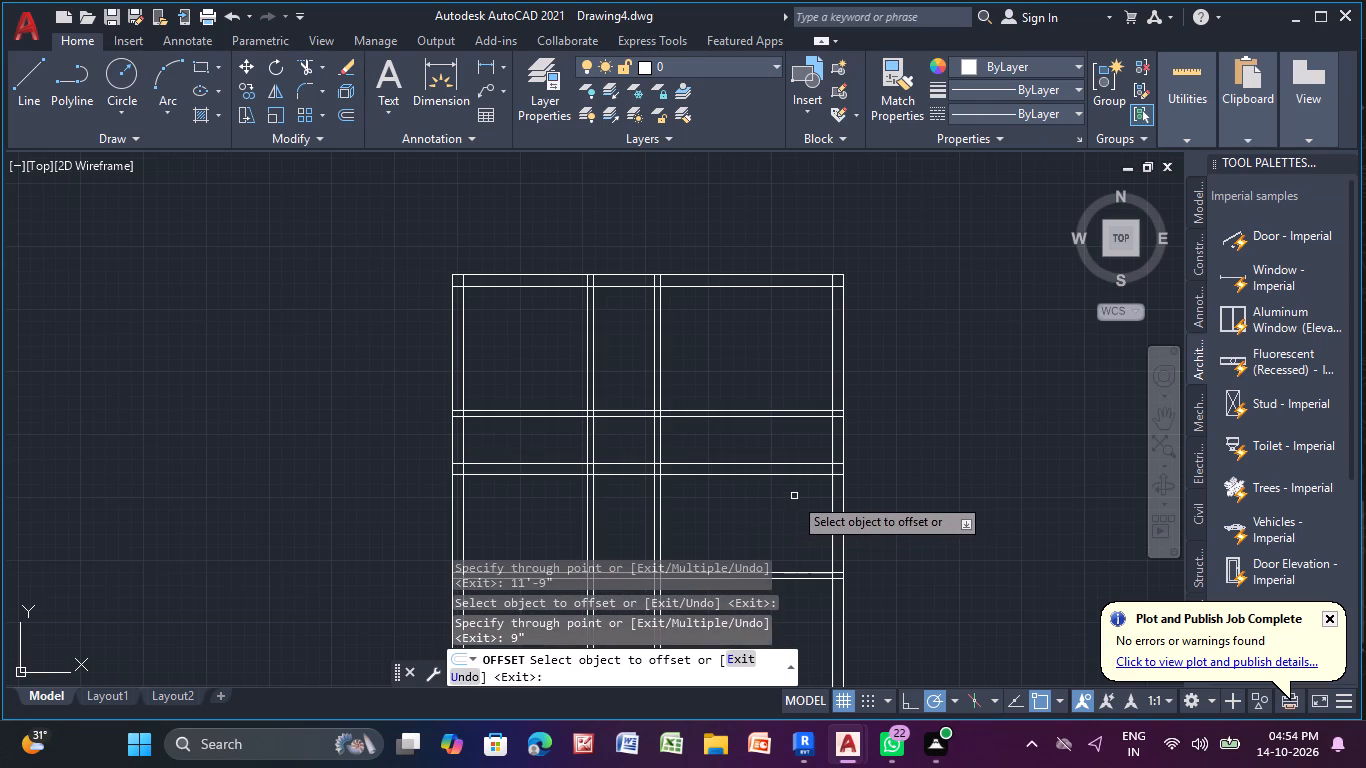
Offset the 11'-9" horizontal partition line 5" downward to give it partition thickness.
left_click(767, 465)
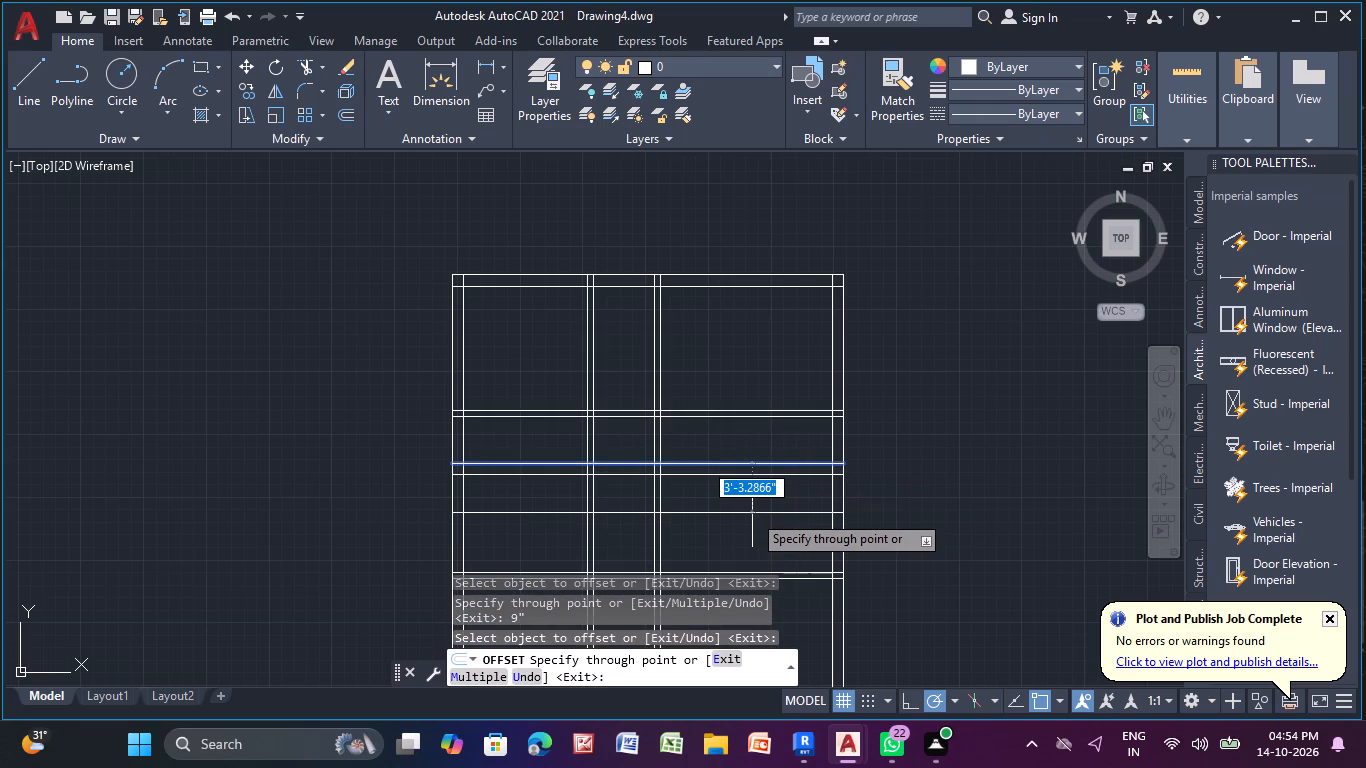
key("5")
key("shift+quotedbl")
key("Return")
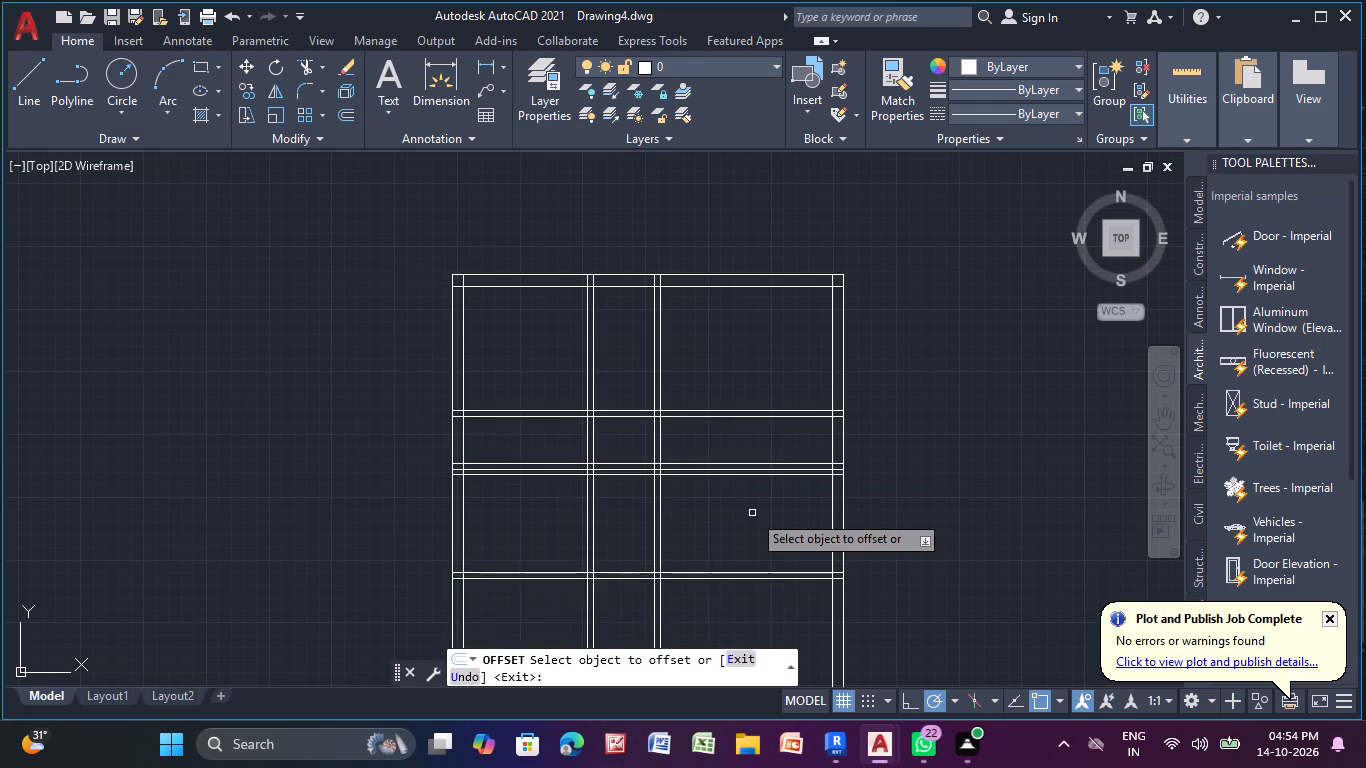
Trim the extra 9" offset line out of the bay between the second vertical partition and the right wall.
left_click(305, 66)
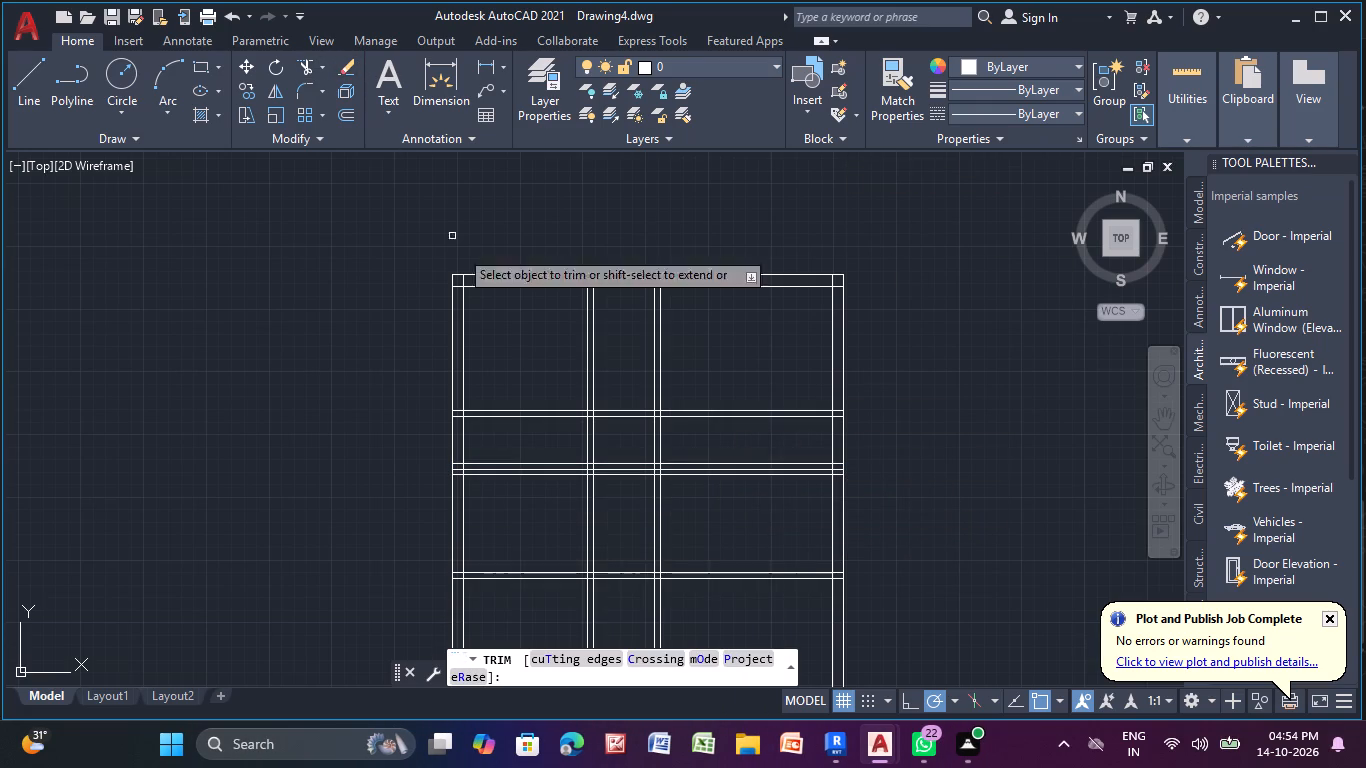
scroll(723, 500, "up", 3)
left_click(682, 405)
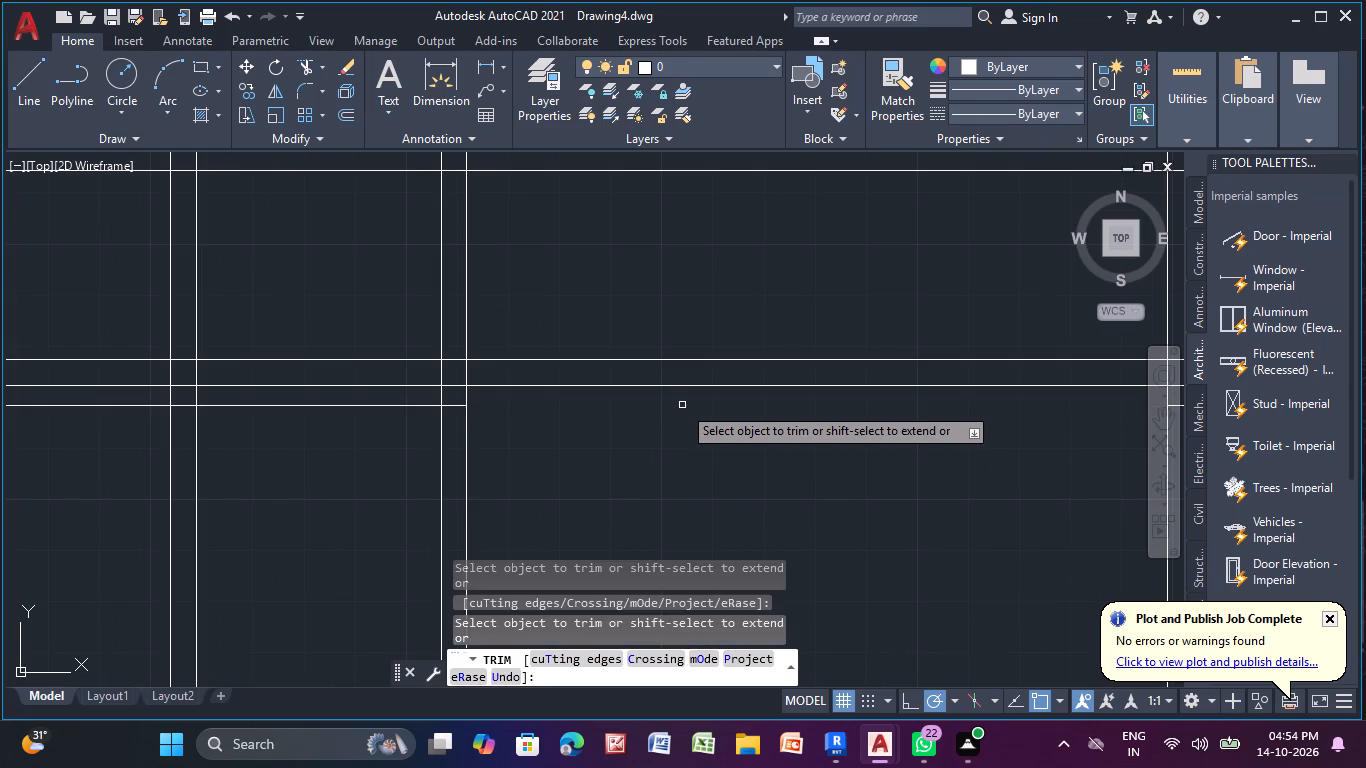
Trim both lines of the 8'-3" horizontal partition out of the left, middle and right bays.
scroll(542, 441, "down", 2)
middle_click_drag(569, 449, 570, 449)
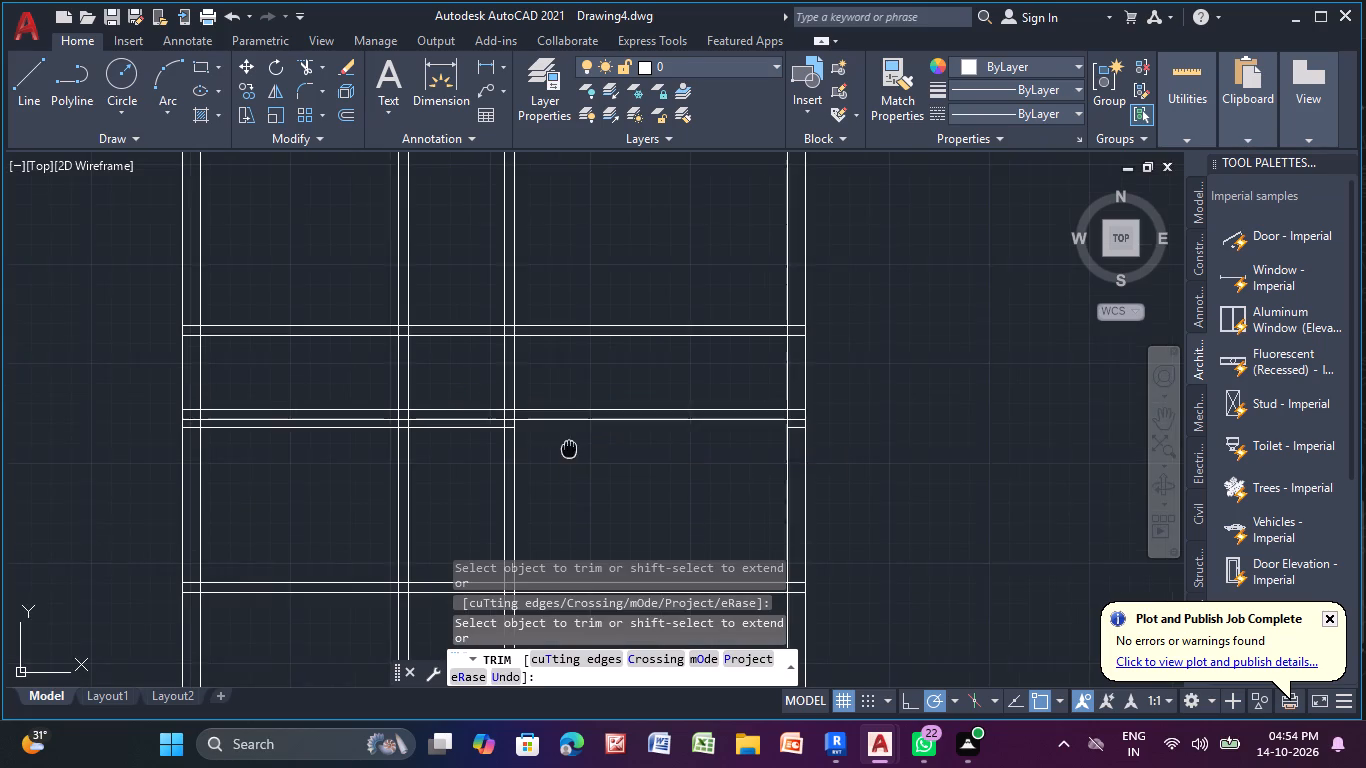
middle_click_drag(570, 449, 700, 459)
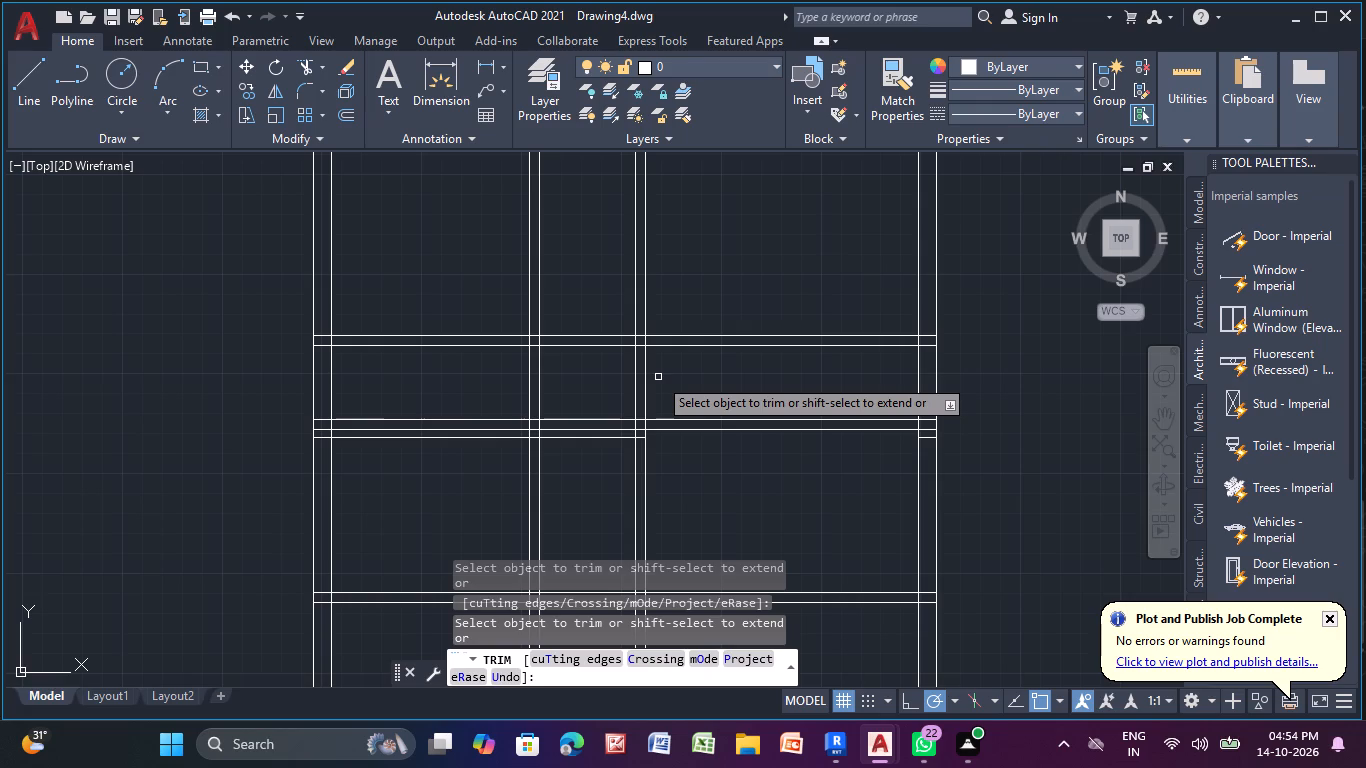
scroll(724, 317, "down", 2)
middle_click(723, 317)
scroll(723, 317, "up", 2)
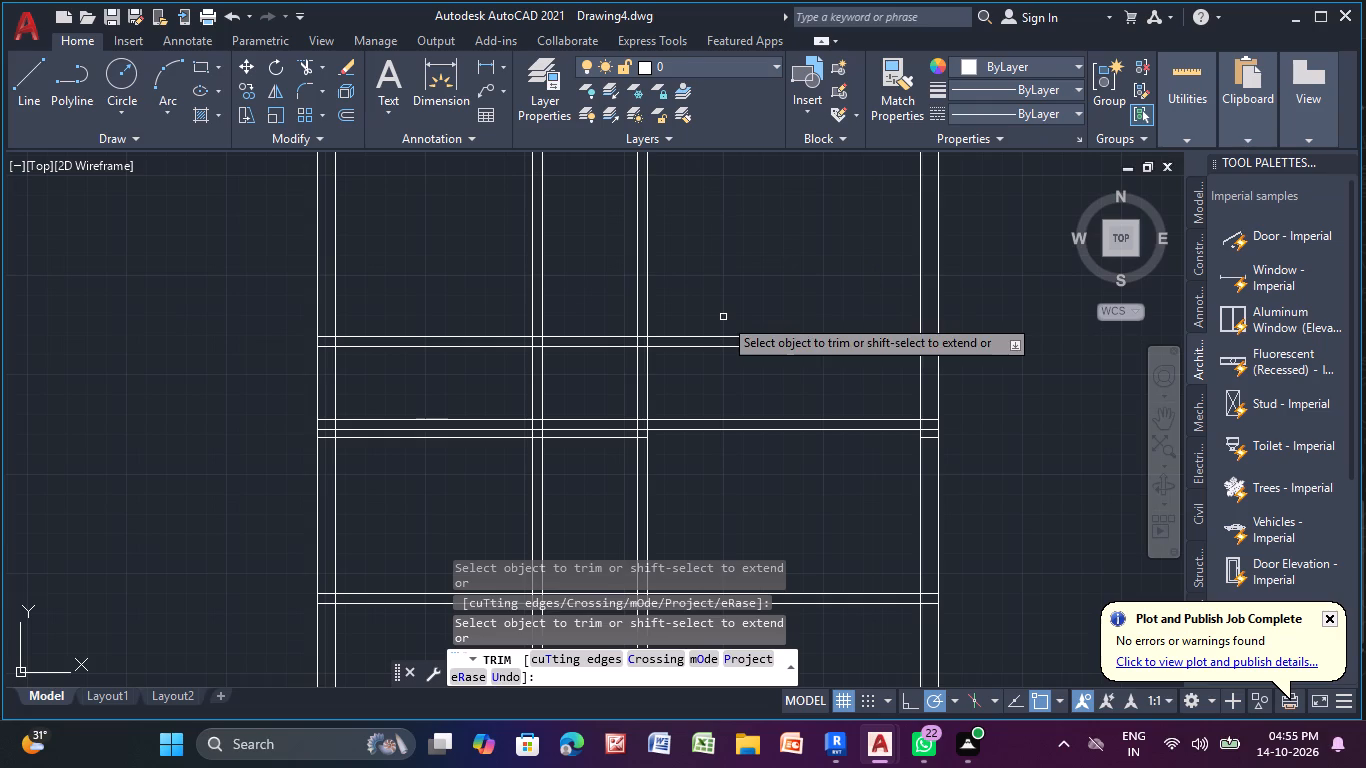
middle_click_drag(719, 321, 893, 383)
scroll(719, 321, "up", 1)
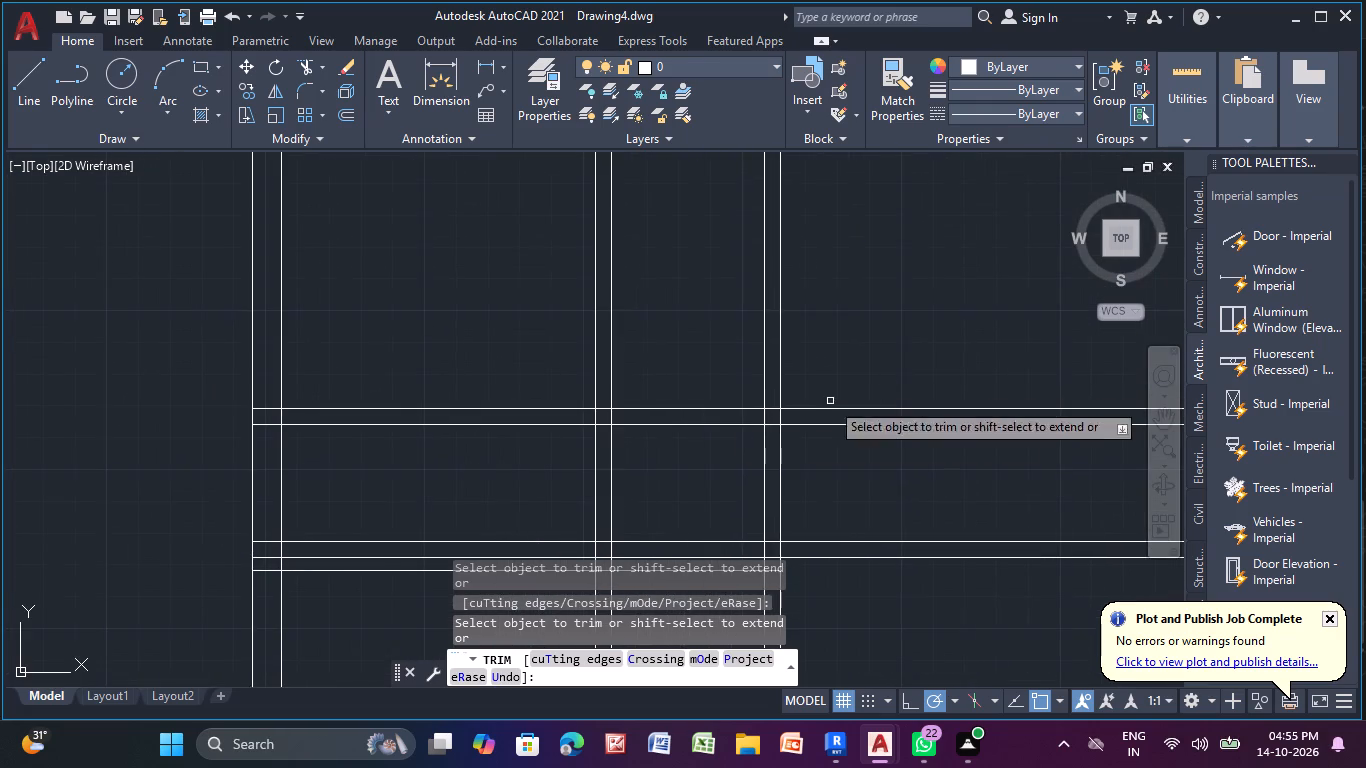
left_click_drag(459, 390, 426, 488)
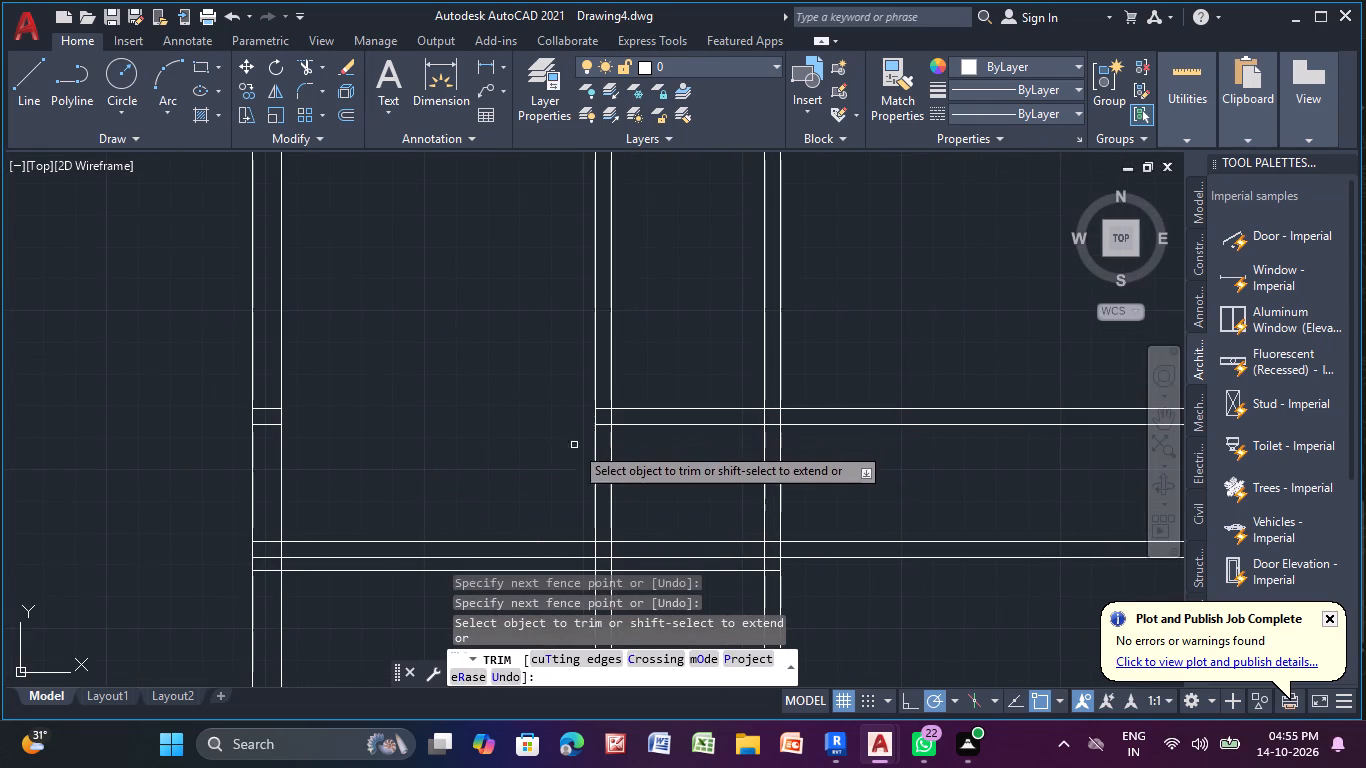
left_click_drag(680, 377, 681, 448)
left_click_drag(872, 375, 885, 447)
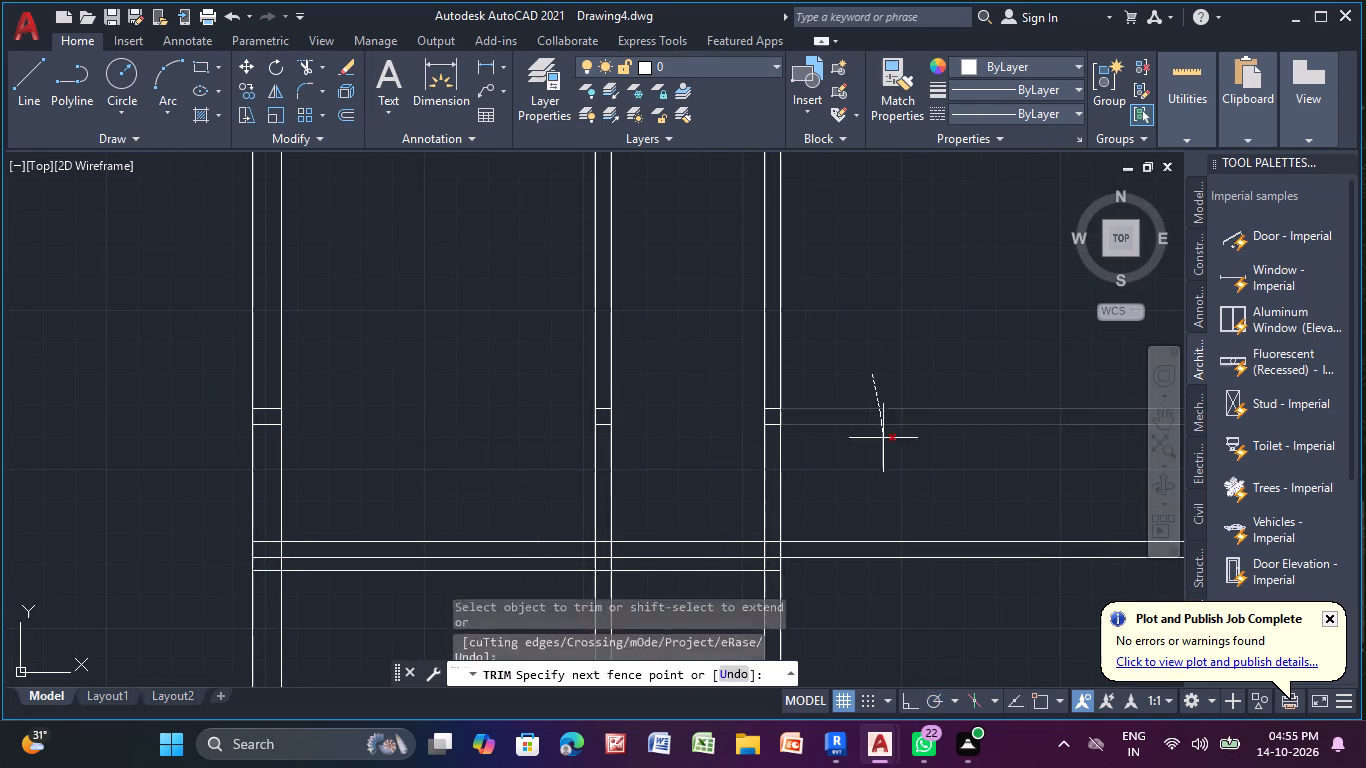
left_click_drag(885, 447, 886, 449)
Trim the 9" offset line from the middle bay and vertical partitions, and all three horizontal lines from the left bay at the 11'-9" partition.
scroll(890, 439, "down", 4)
middle_click_drag(891, 439, 856, 347)
scroll(866, 376, "up", 4)
middle_click_drag(805, 385, 808, 337)
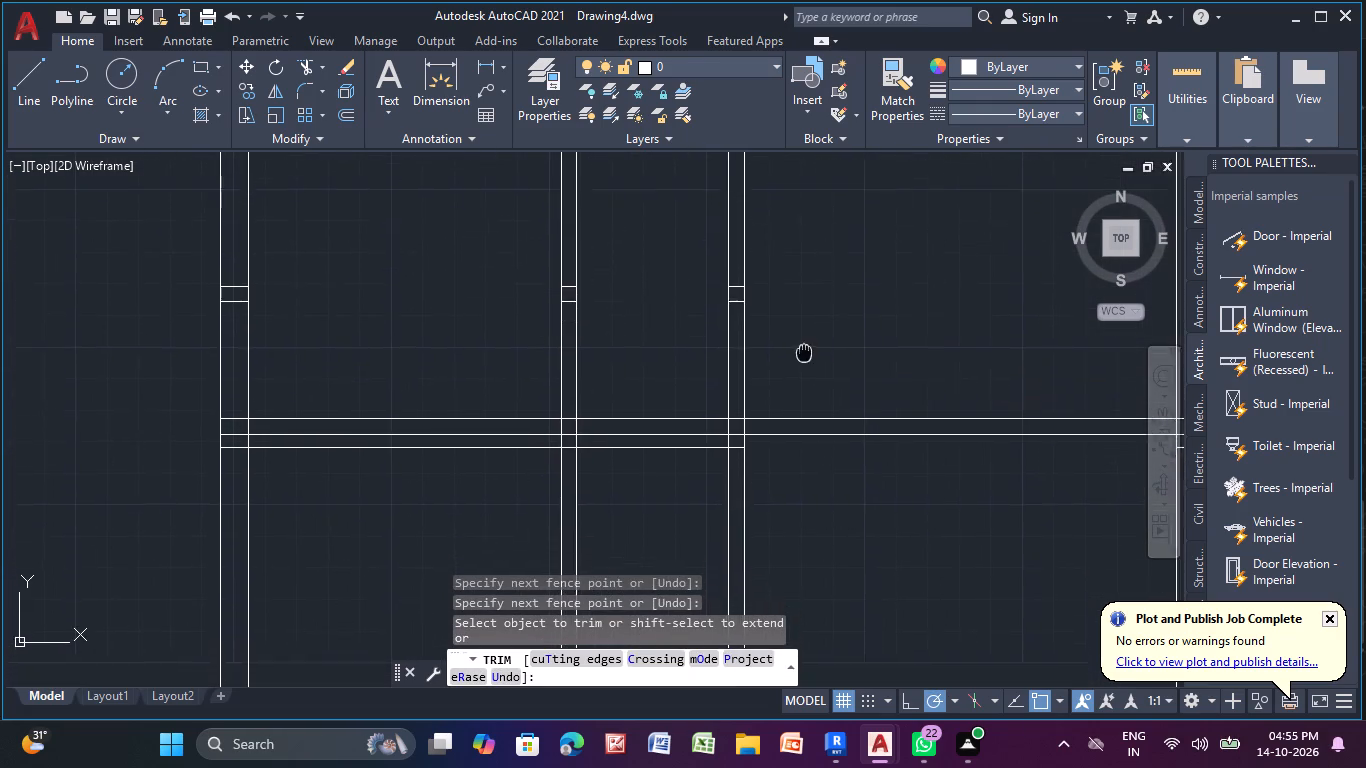
middle_click_drag(808, 337, 824, 296)
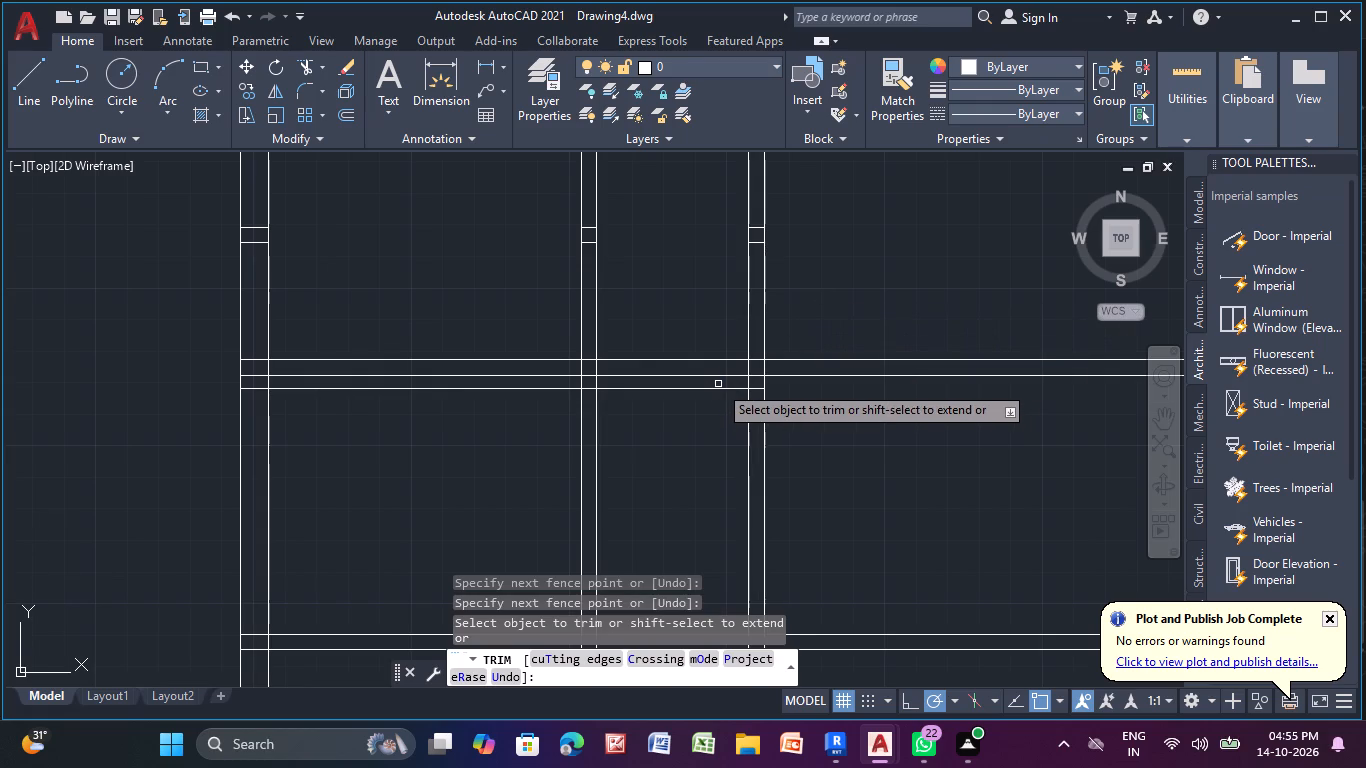
left_click_drag(718, 384, 703, 400)
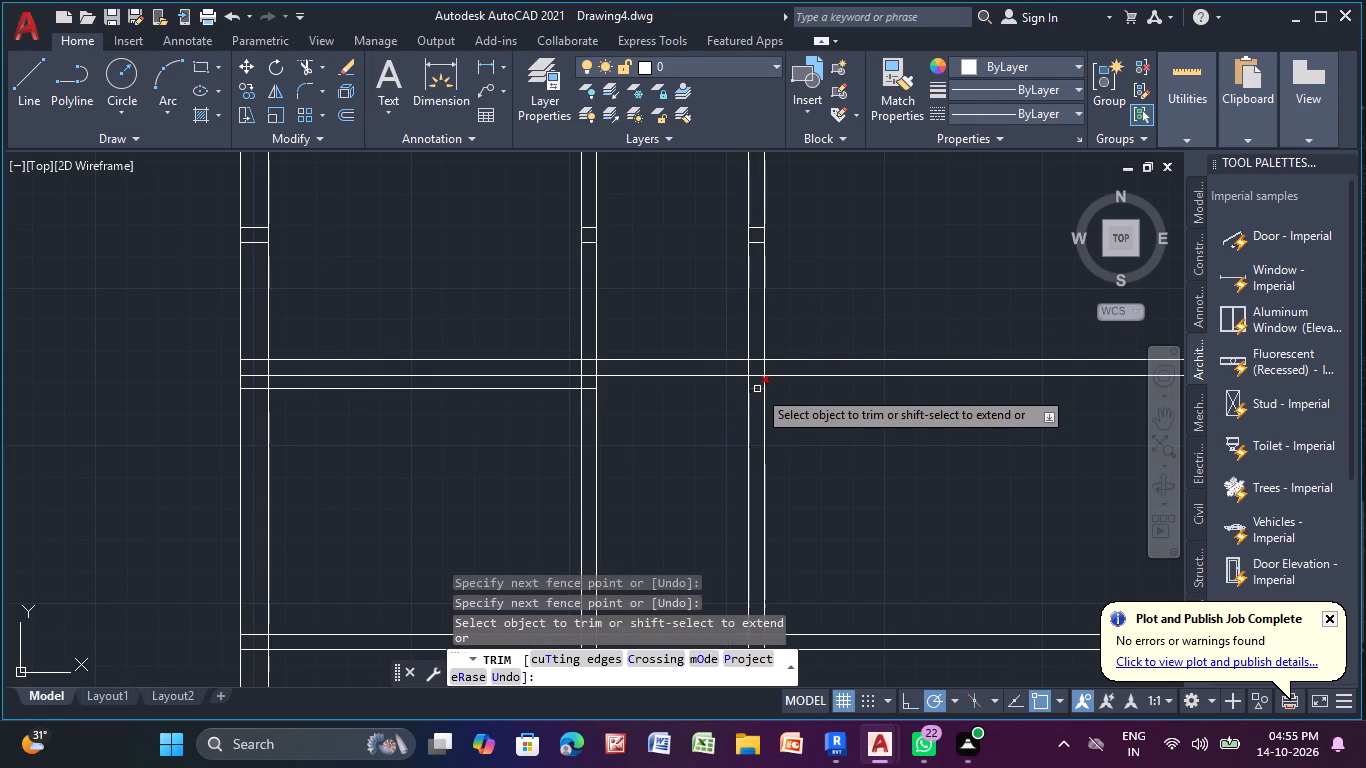
left_click(757, 389)
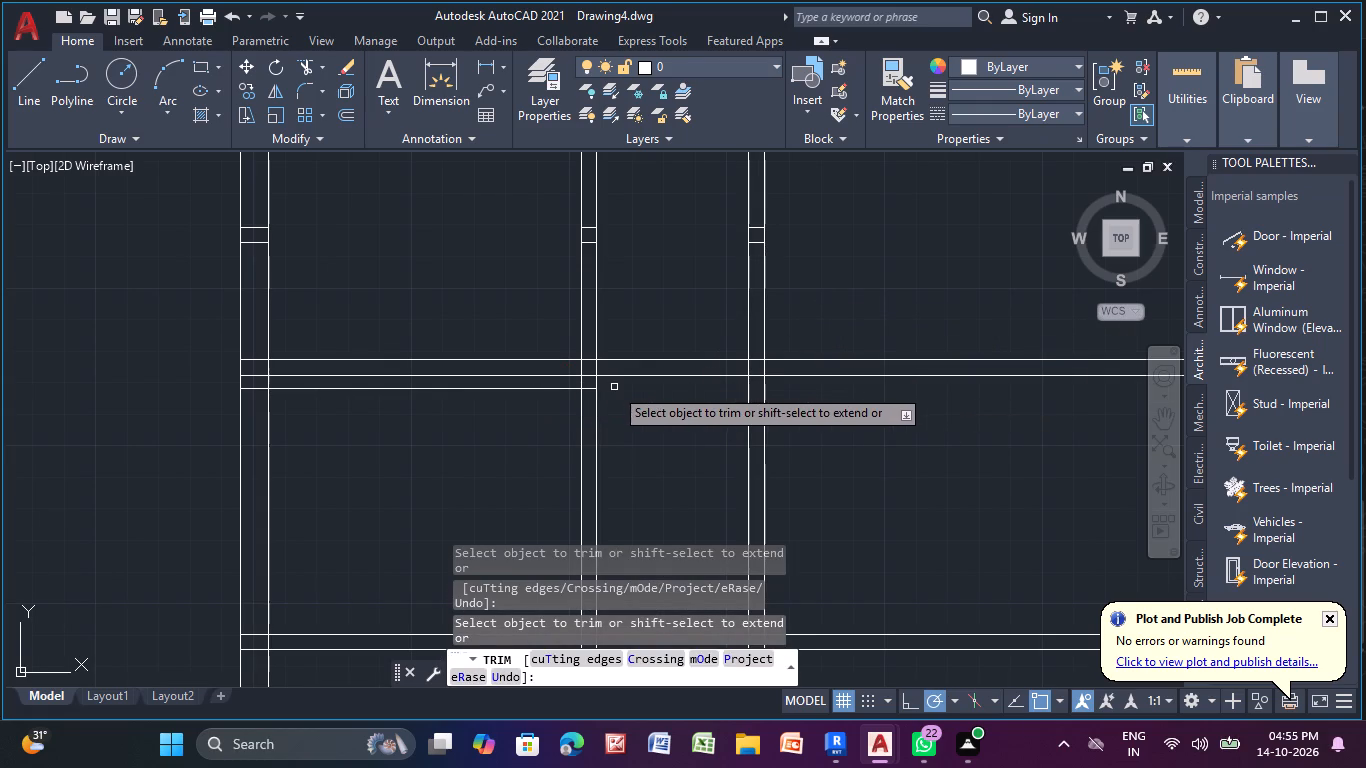
left_click(587, 394)
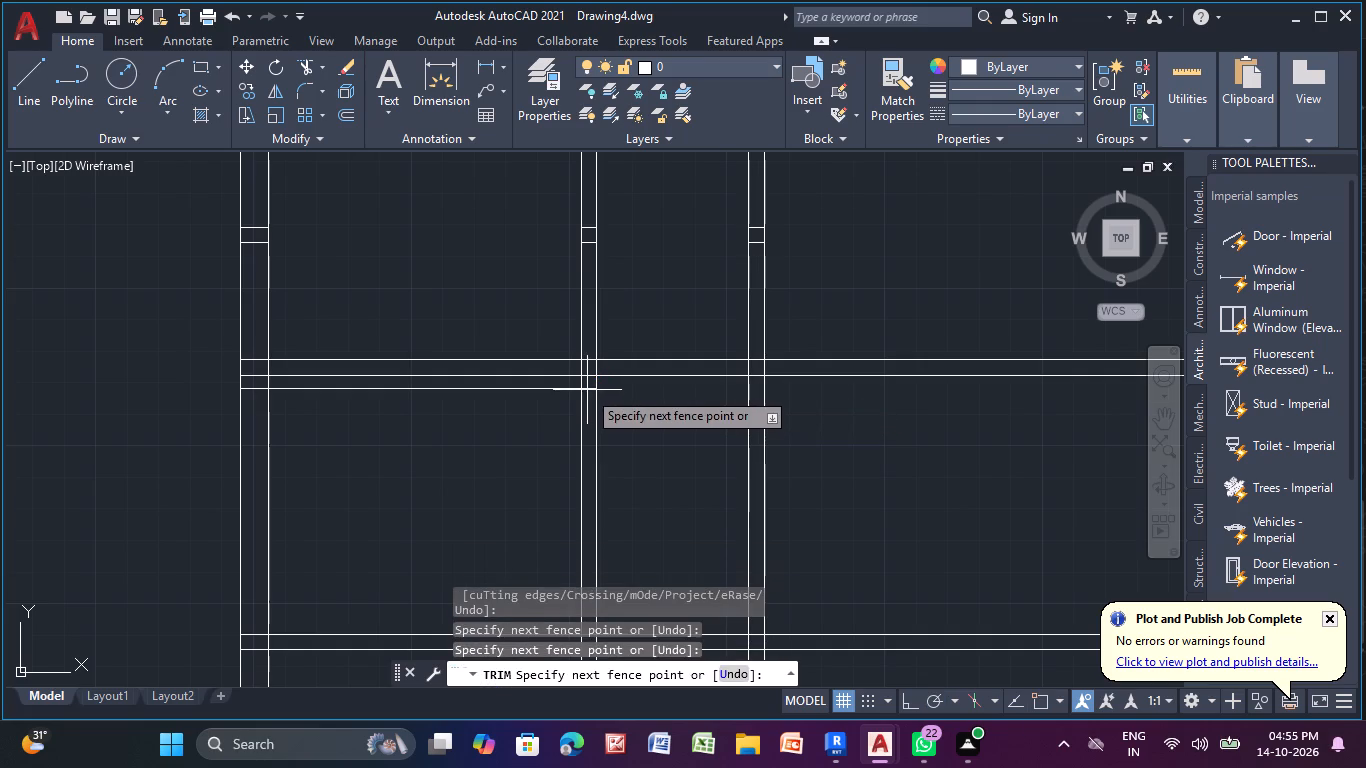
left_click(588, 388)
left_click_drag(535, 306, 512, 439)
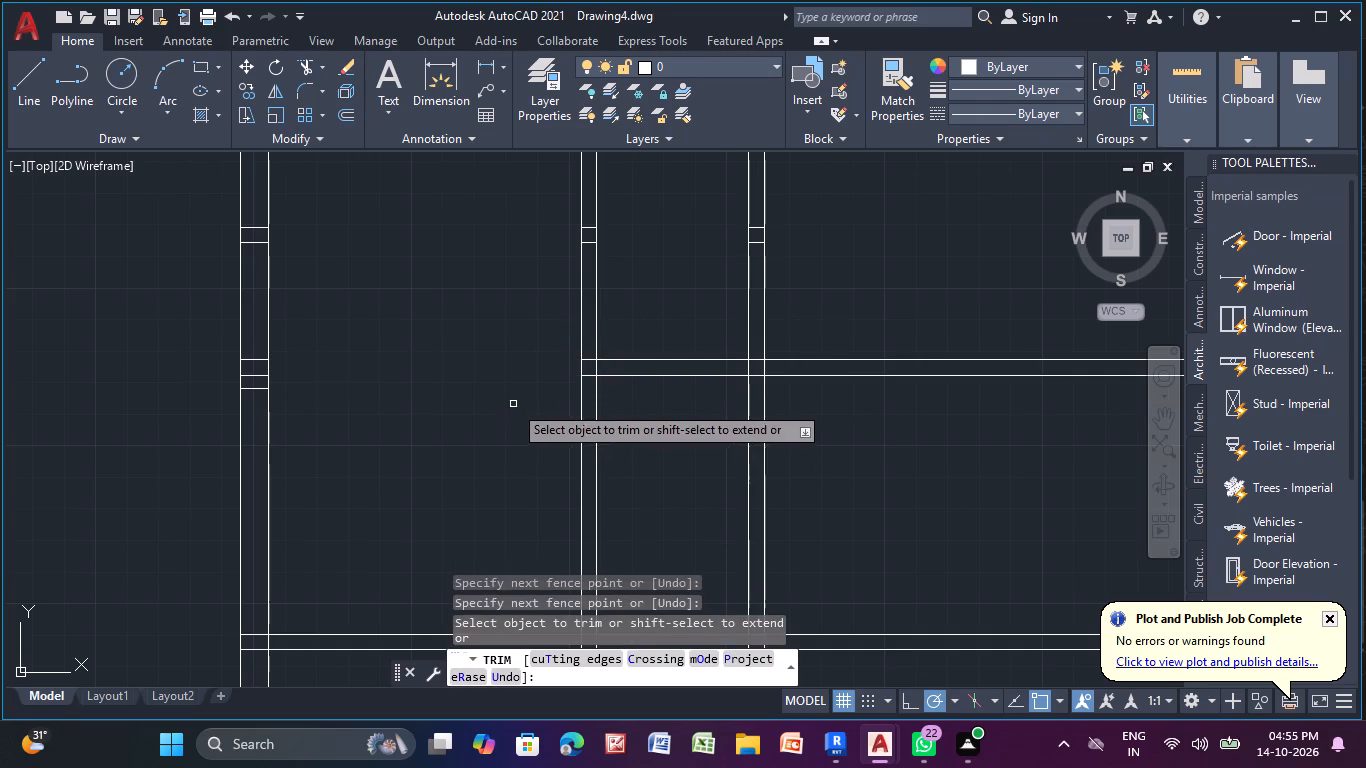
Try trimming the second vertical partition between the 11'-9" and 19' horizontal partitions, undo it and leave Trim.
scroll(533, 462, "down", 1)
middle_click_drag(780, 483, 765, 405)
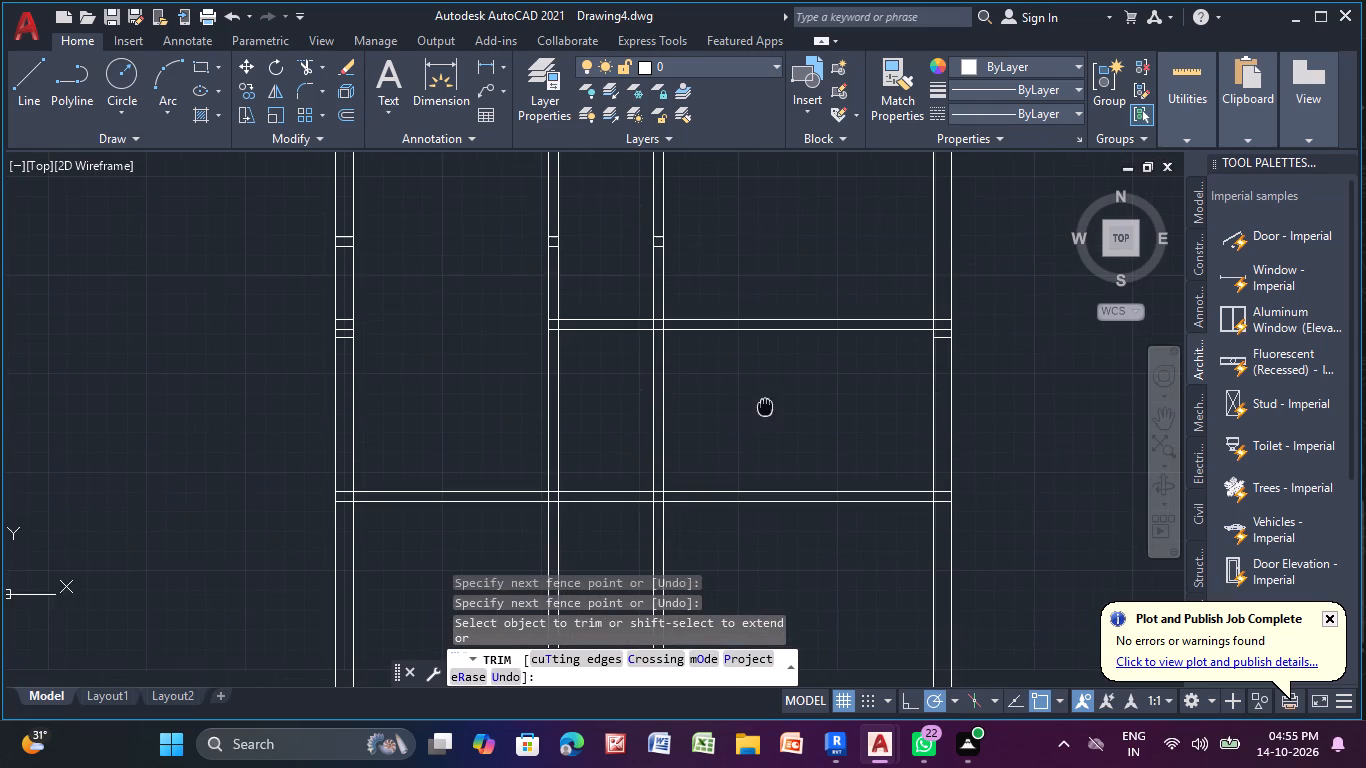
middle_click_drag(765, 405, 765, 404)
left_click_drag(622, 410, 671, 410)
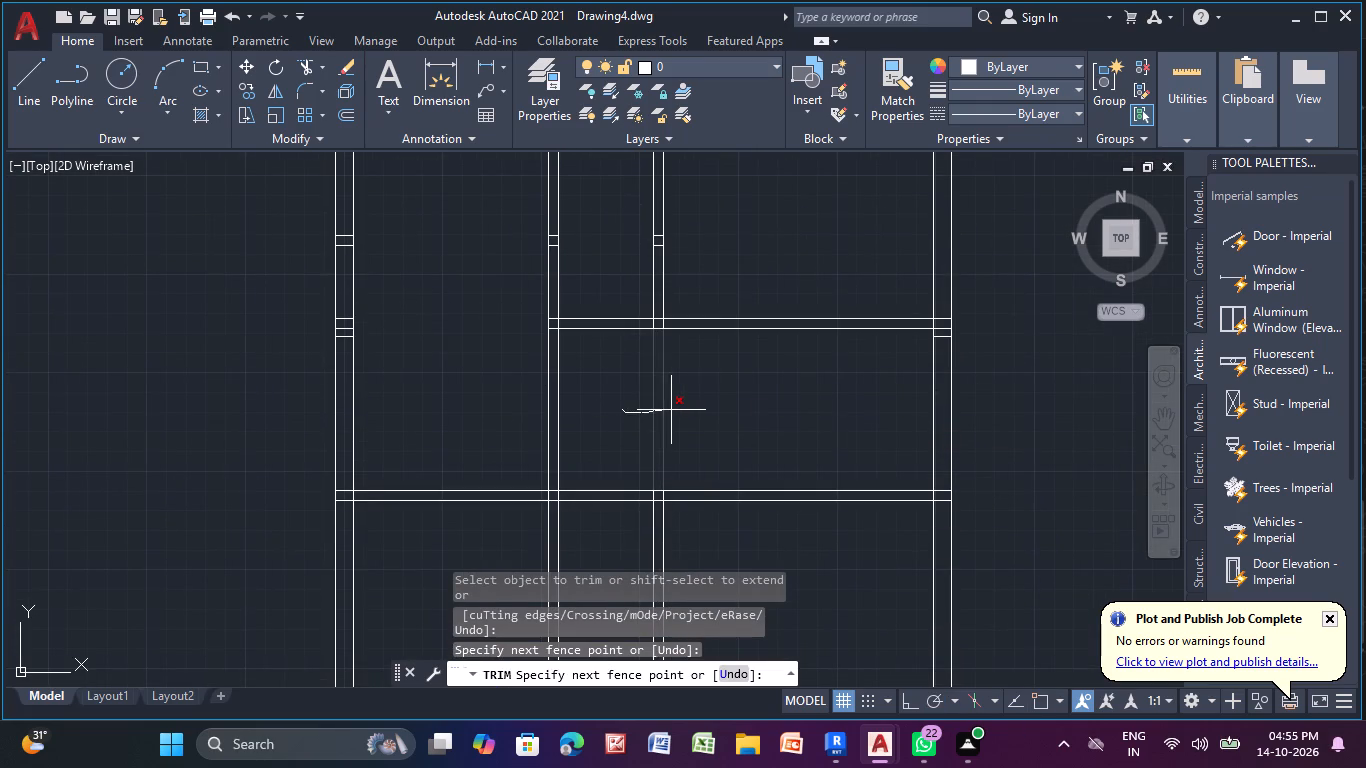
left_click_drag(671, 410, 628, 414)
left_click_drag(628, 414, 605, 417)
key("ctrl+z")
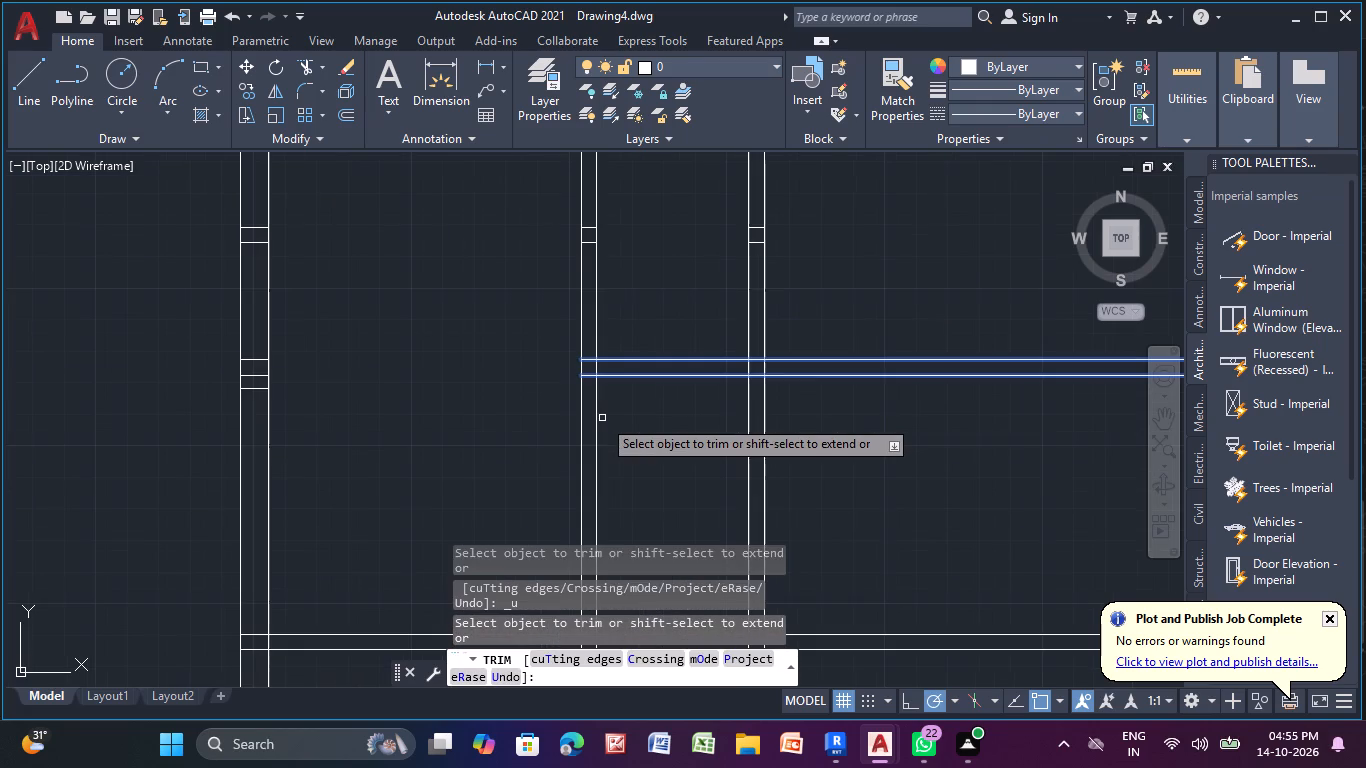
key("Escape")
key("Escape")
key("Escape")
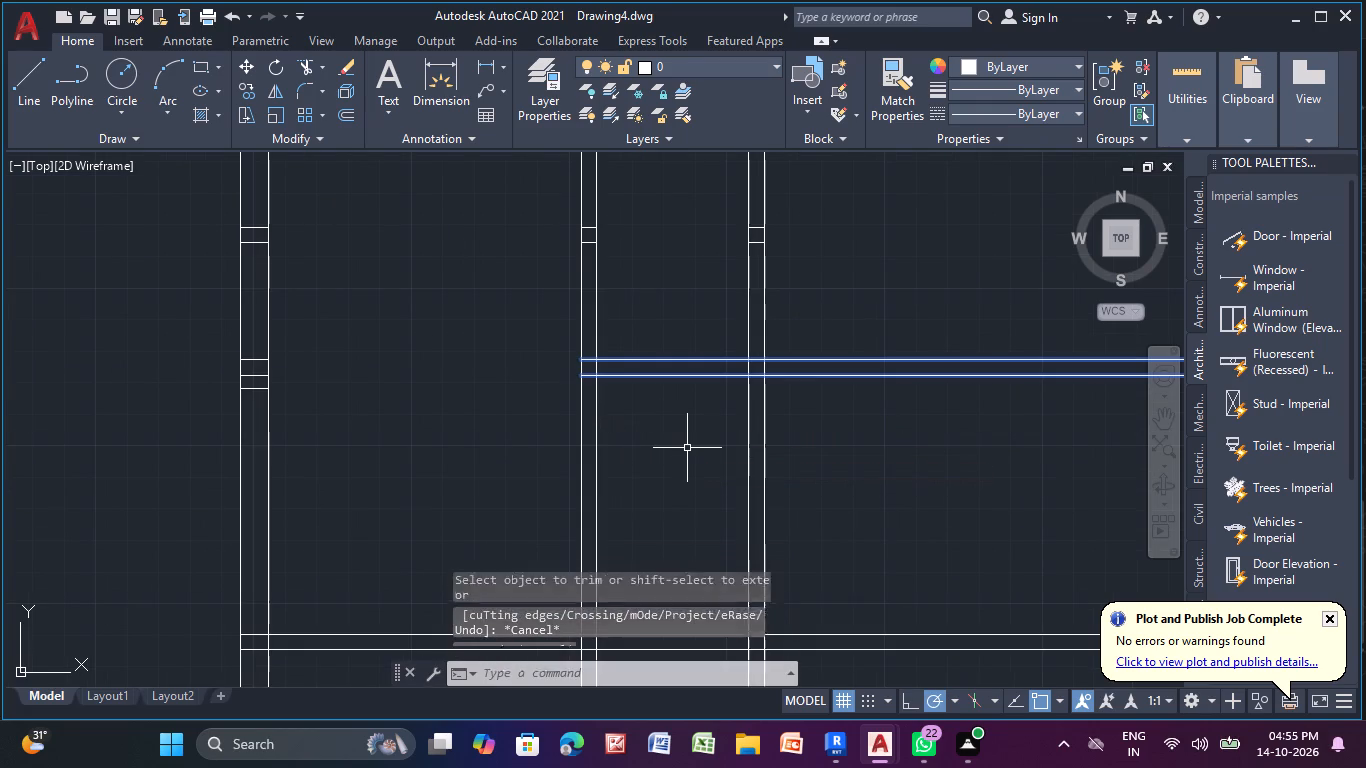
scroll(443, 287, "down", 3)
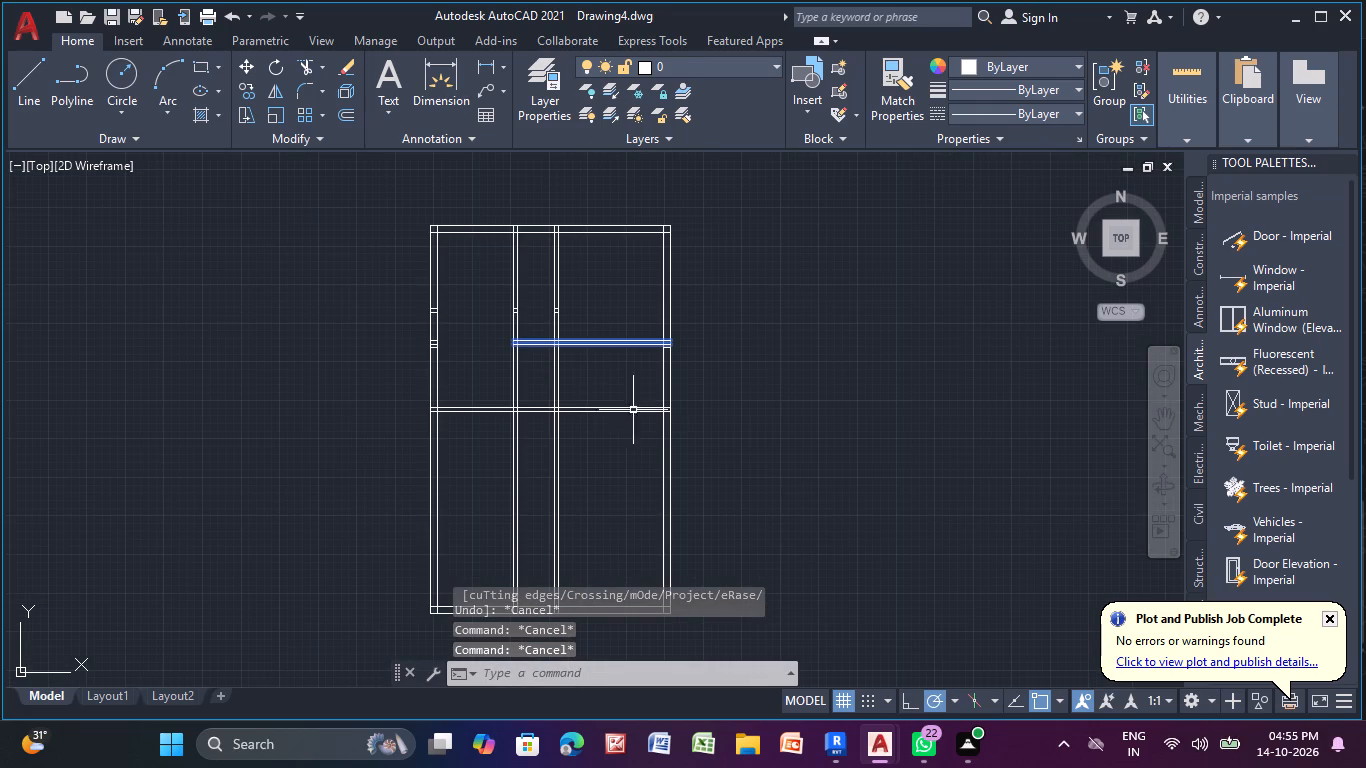
Trim the 19' horizontal partition out of the right bay, and the second vertical partition between the 11'-9" and 19' partitions.
middle_click_drag(608, 390, 759, 368)
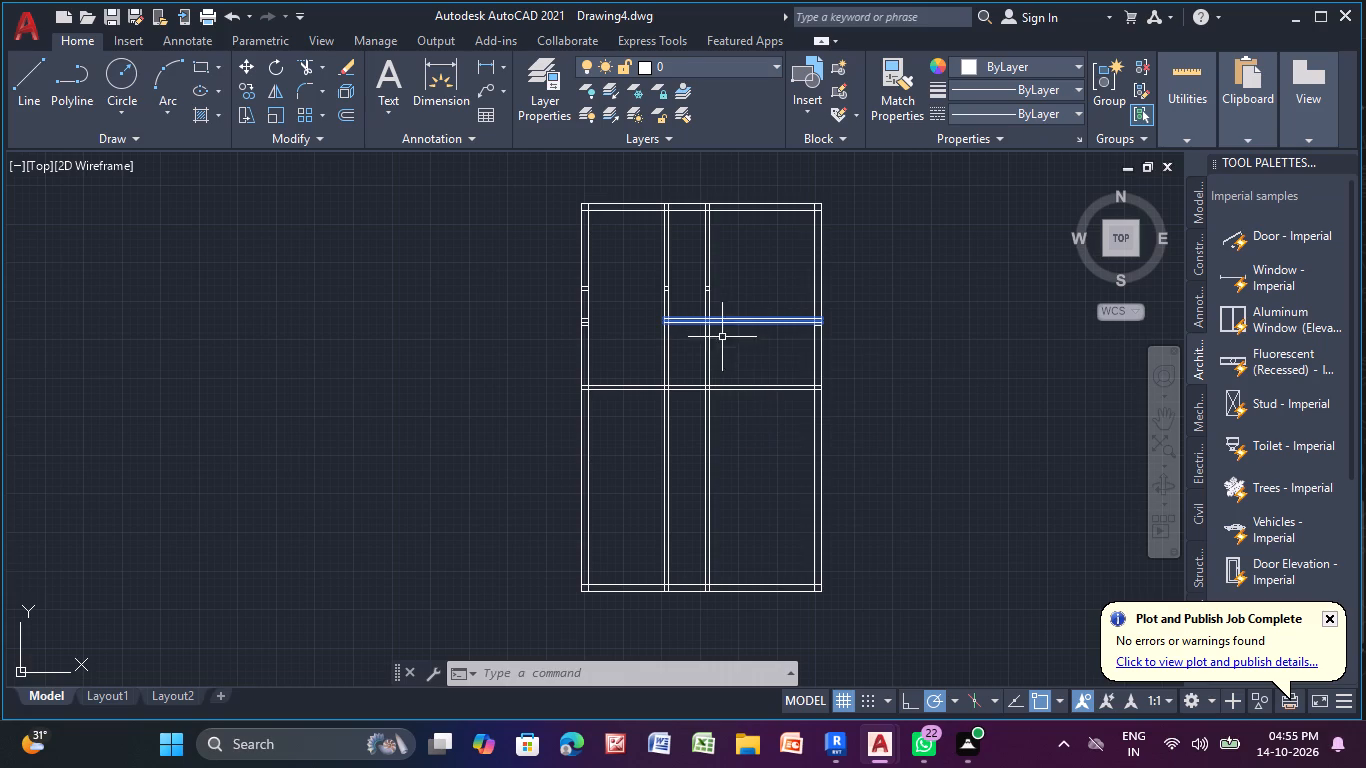
double_click(300, 64)
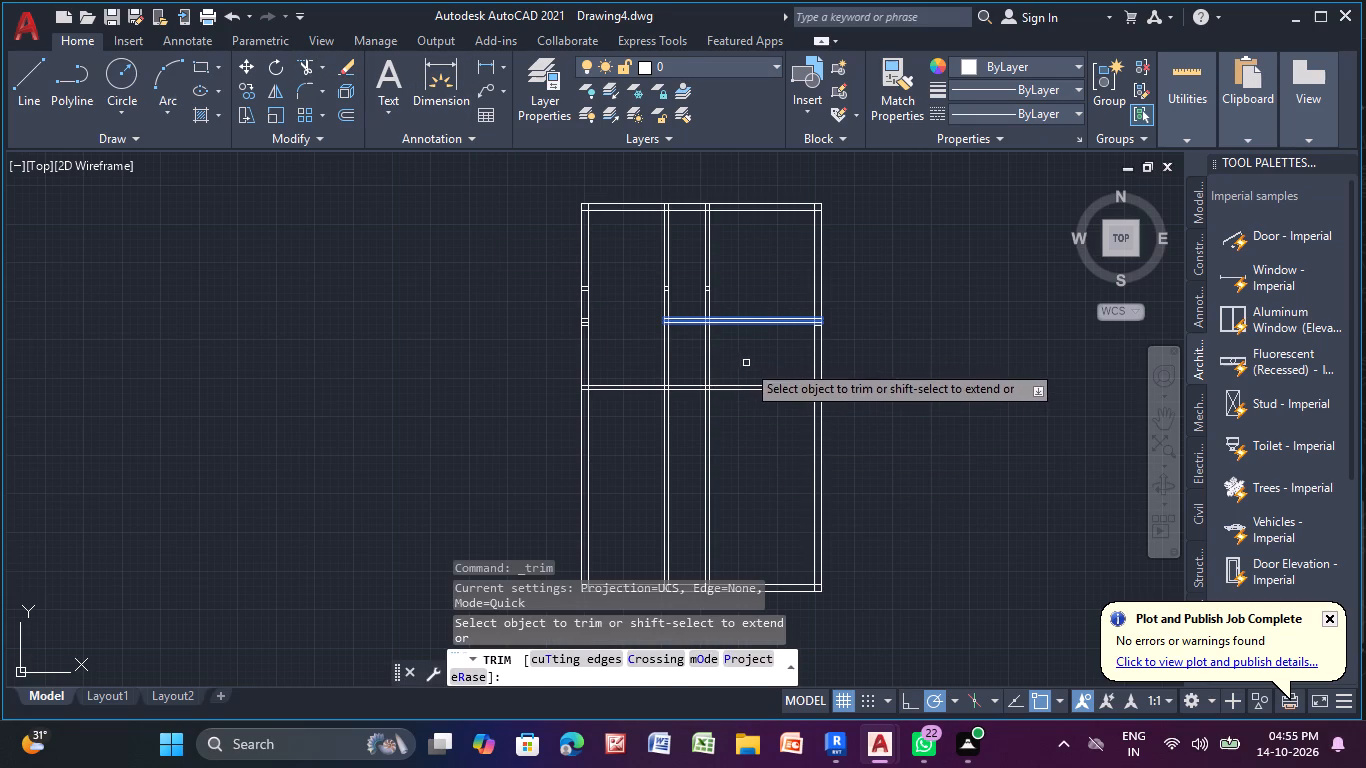
left_click_drag(746, 363, 752, 407)
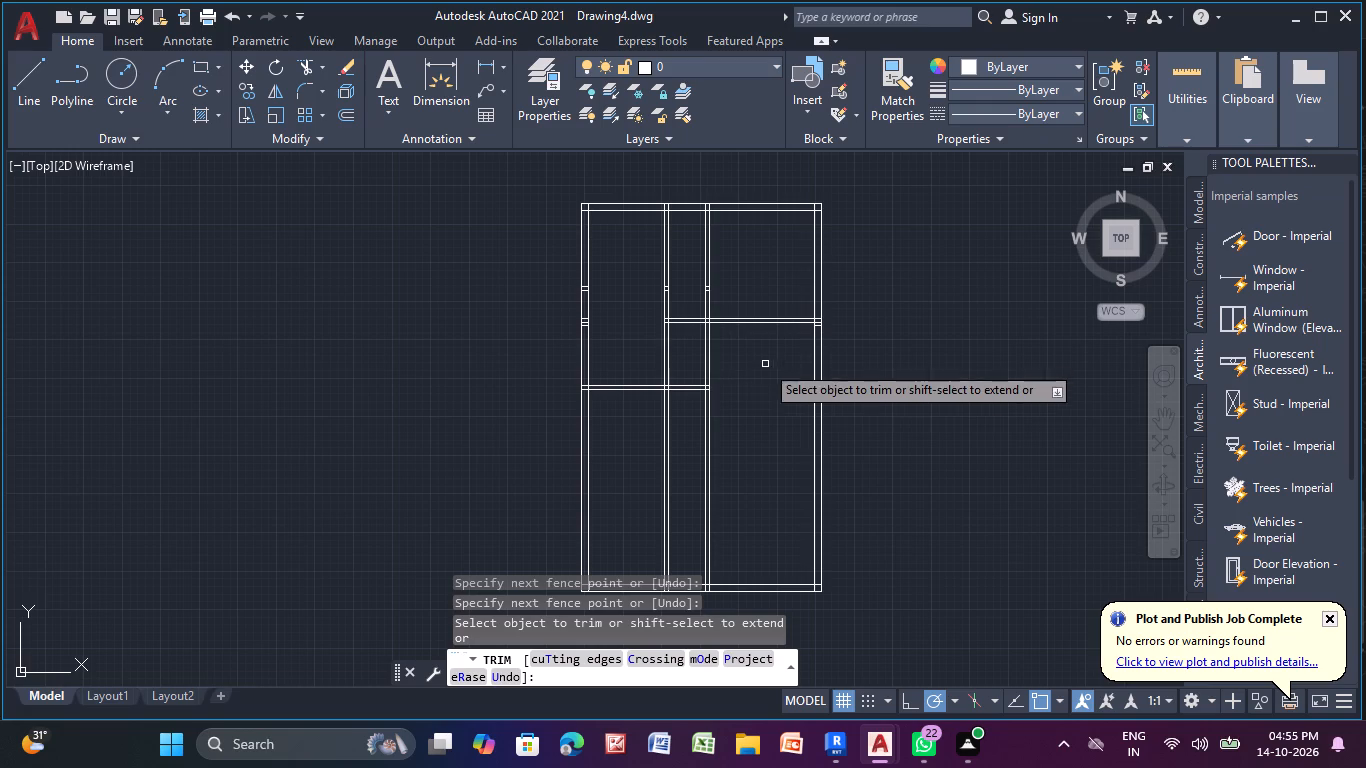
left_click_drag(700, 346, 744, 354)
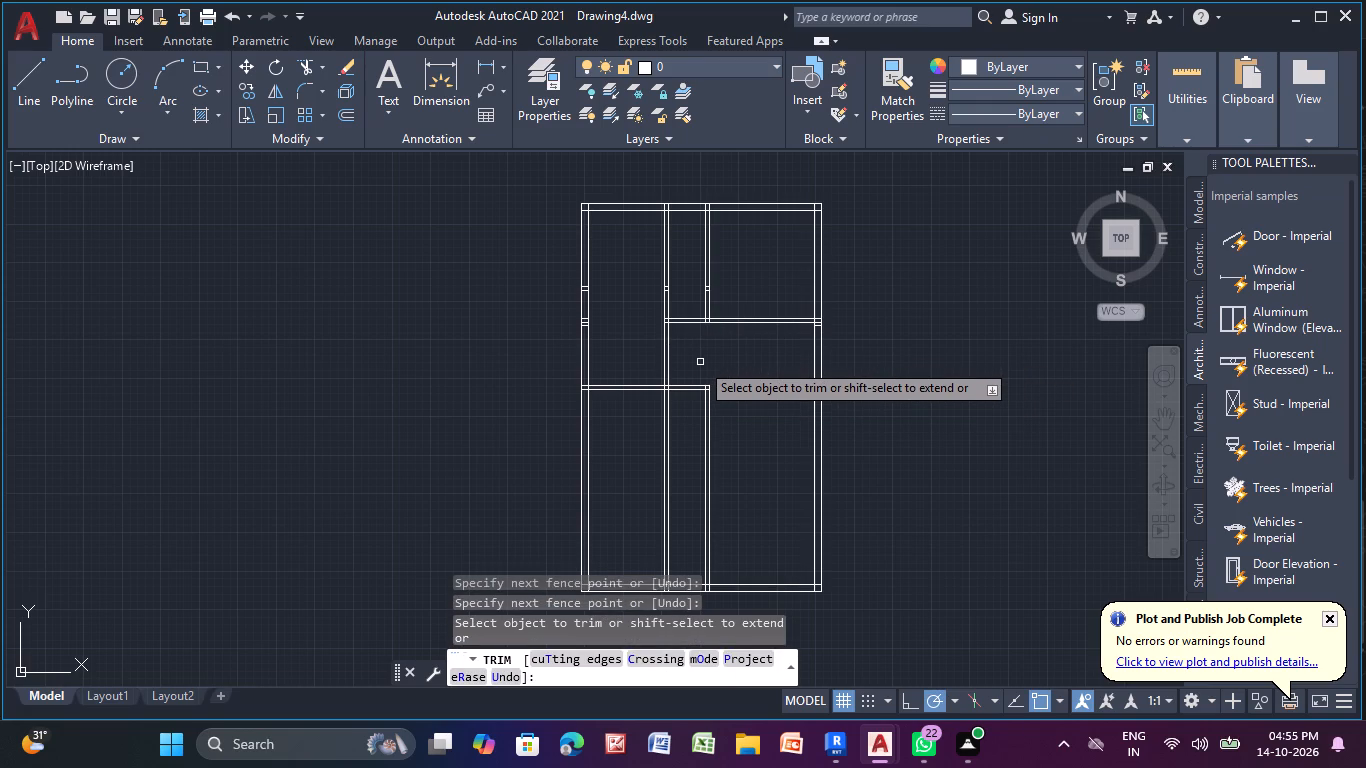
Trim the 19' partition out of the middle bay and both vertical partitions out of the area below it.
left_click_drag(699, 362, 691, 421)
left_click_drag(704, 397, 728, 457)
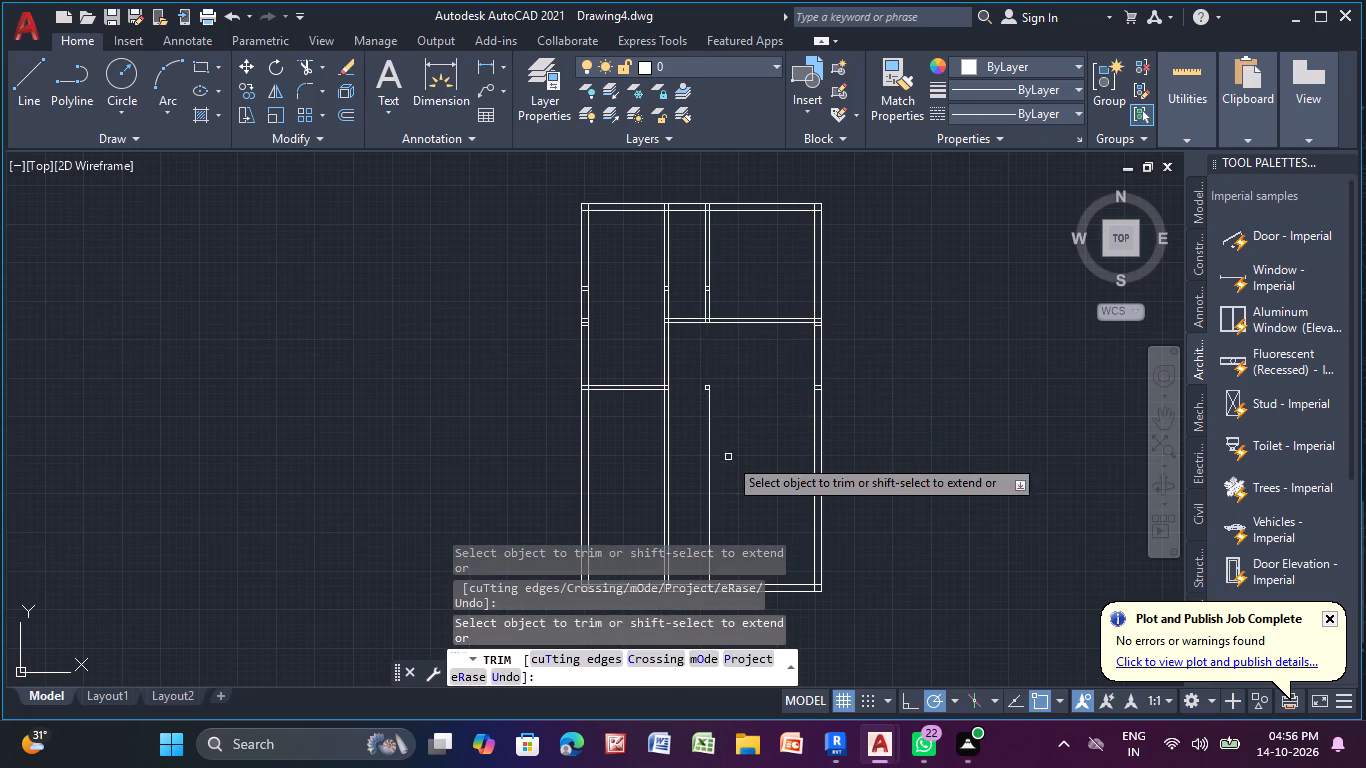
left_click_drag(728, 432, 681, 457)
left_click_drag(680, 444, 596, 464)
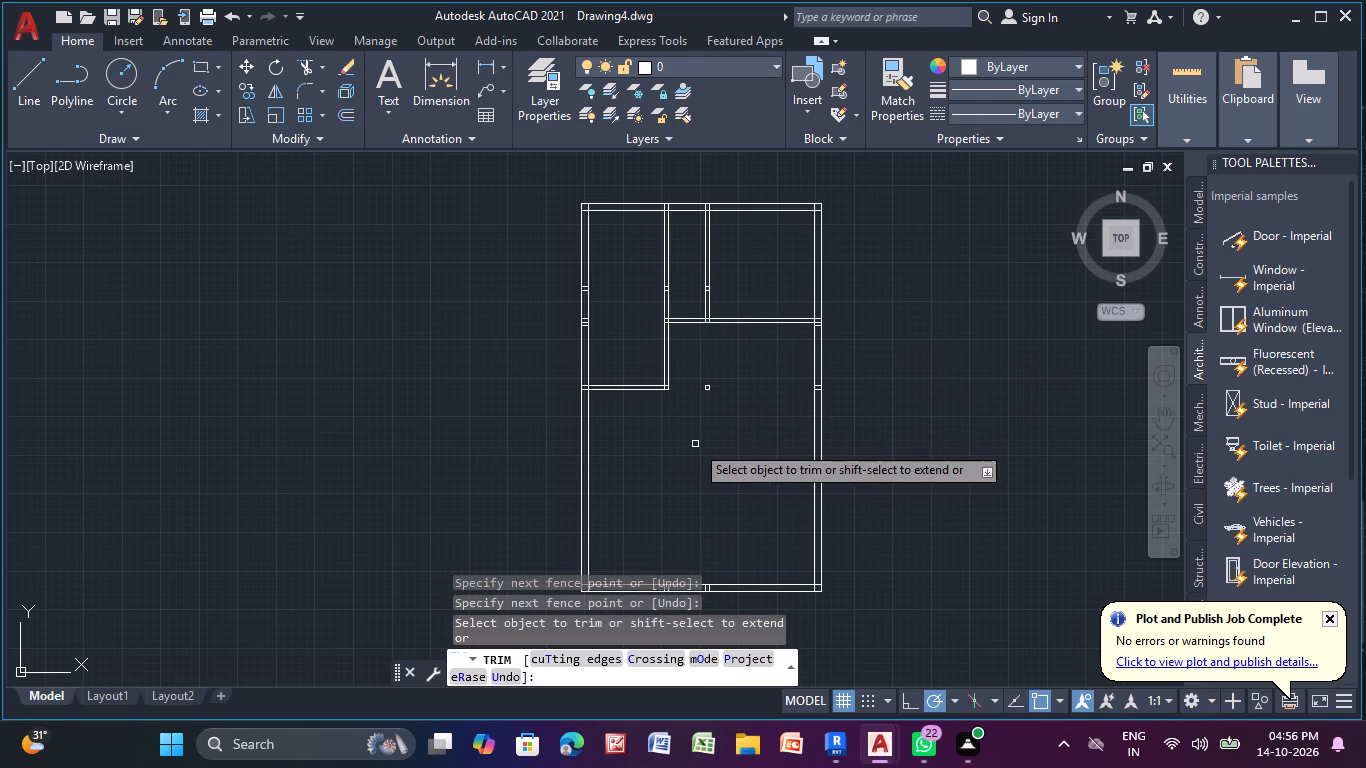
key("Escape")
Erase the leftover small square where the second vertical partition crossed the 19' partition.
scroll(695, 444, "up", 5)
scroll(726, 390, "down", 3)
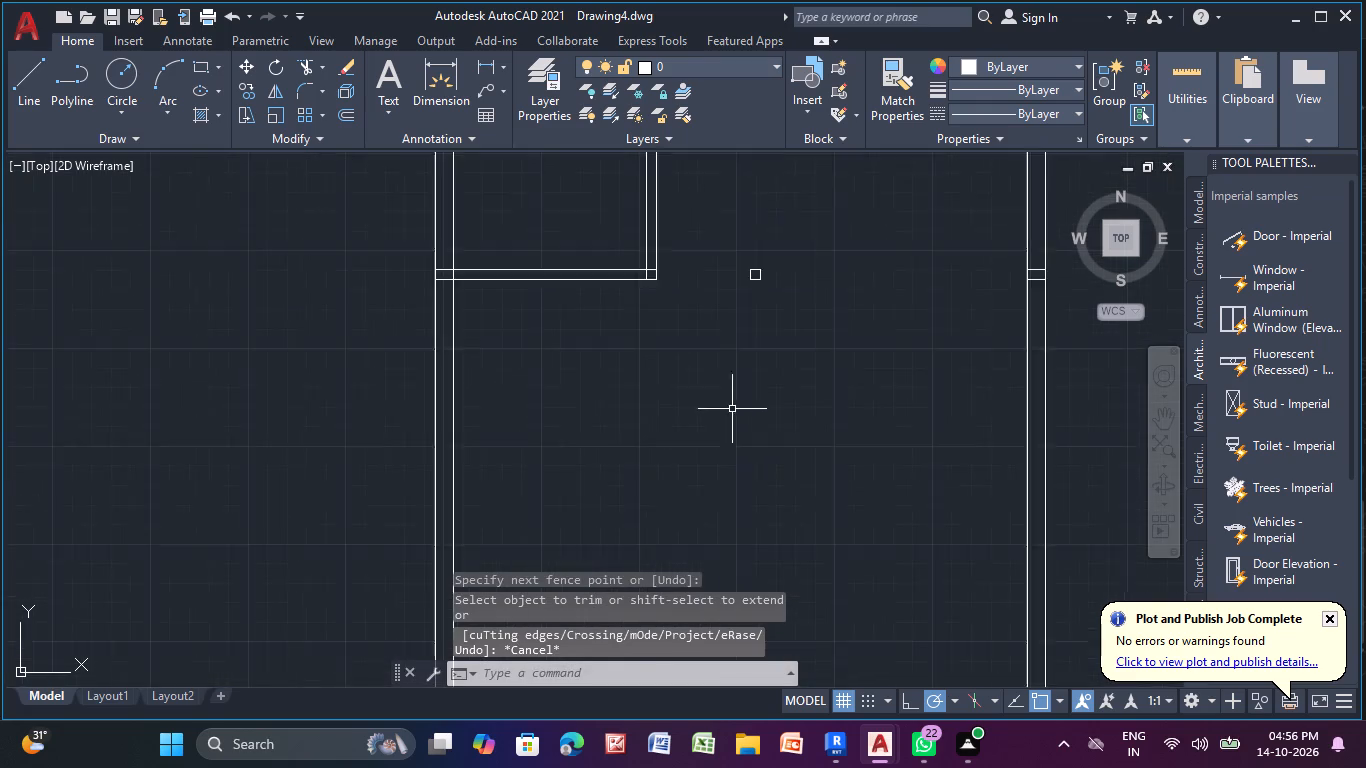
middle_click_drag(733, 409, 685, 569)
left_click_drag(622, 392, 668, 629)
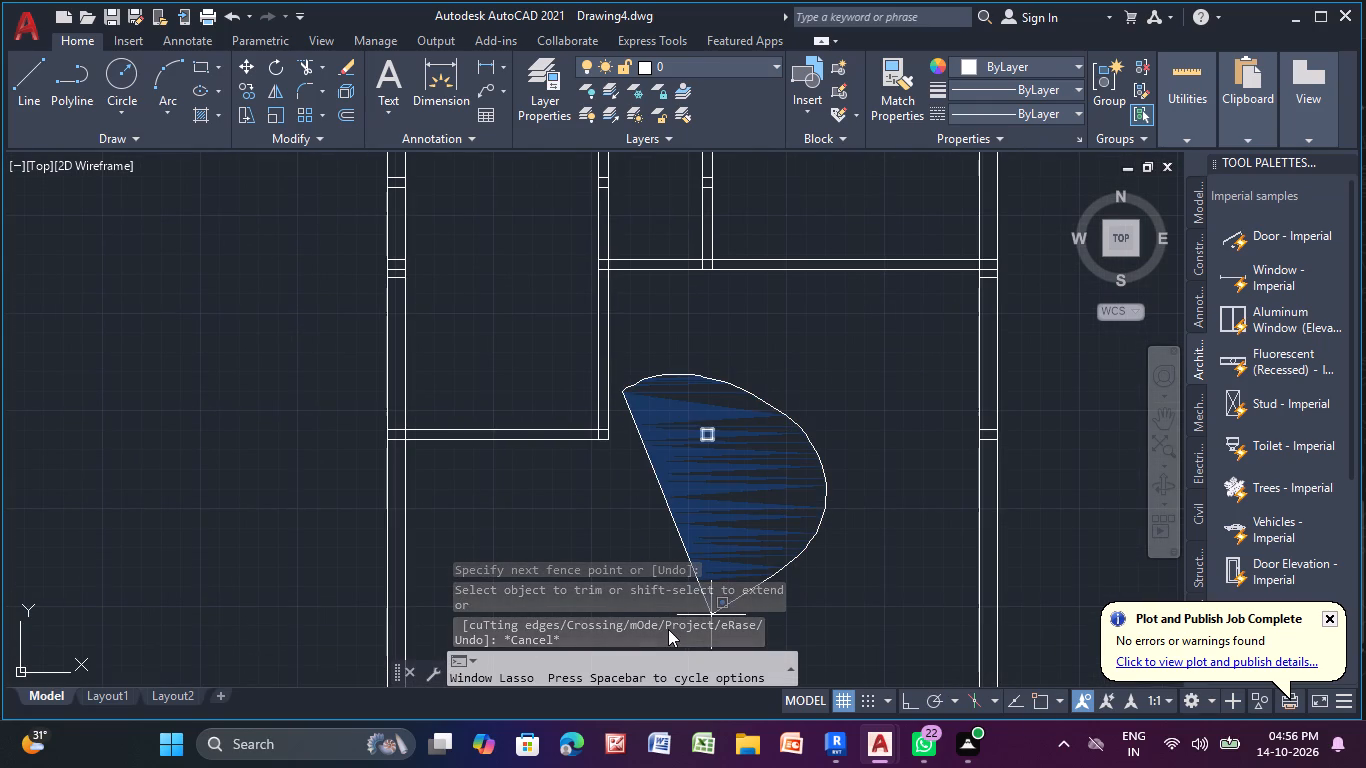
key("Delete")
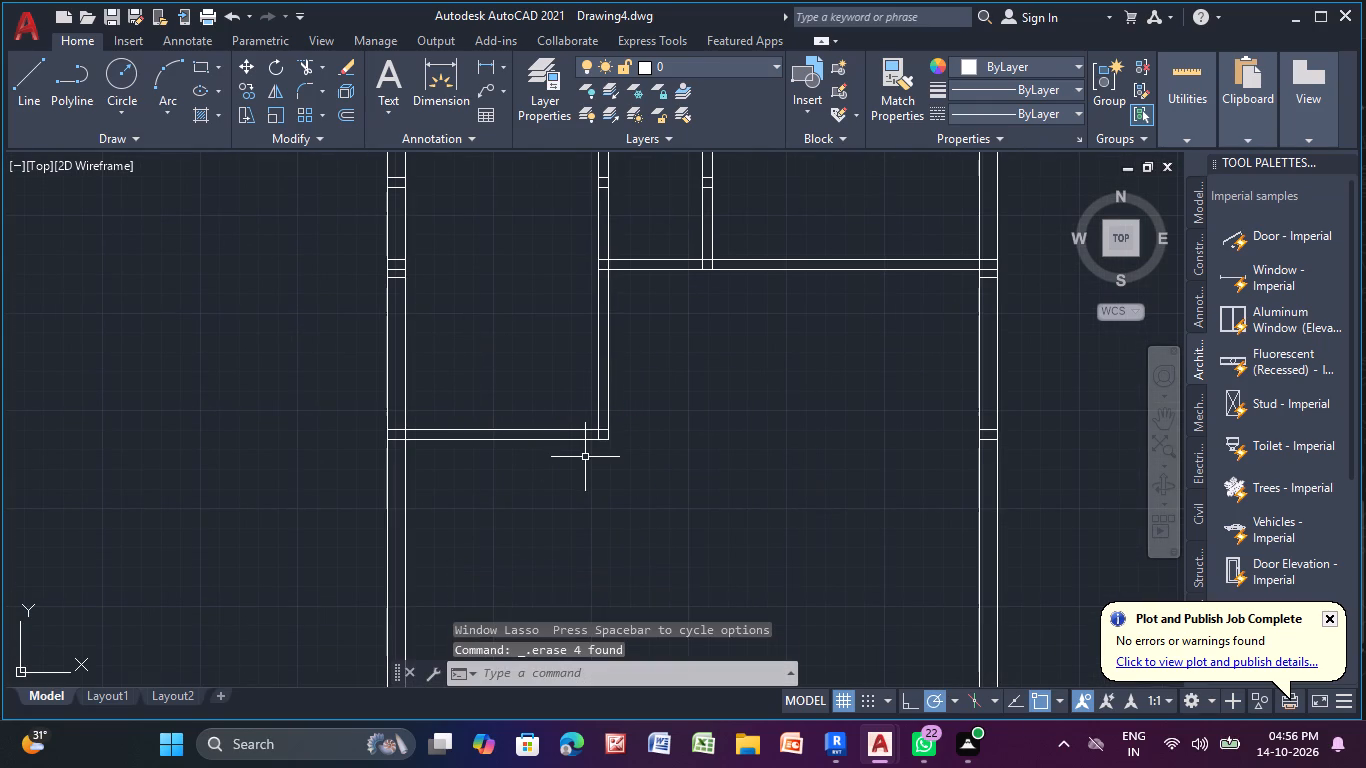
Erase the two leftover line pieces of the 19' partition inside the right outer wall.
scroll(728, 464, "down", 2)
middle_click_drag(728, 464, 624, 392)
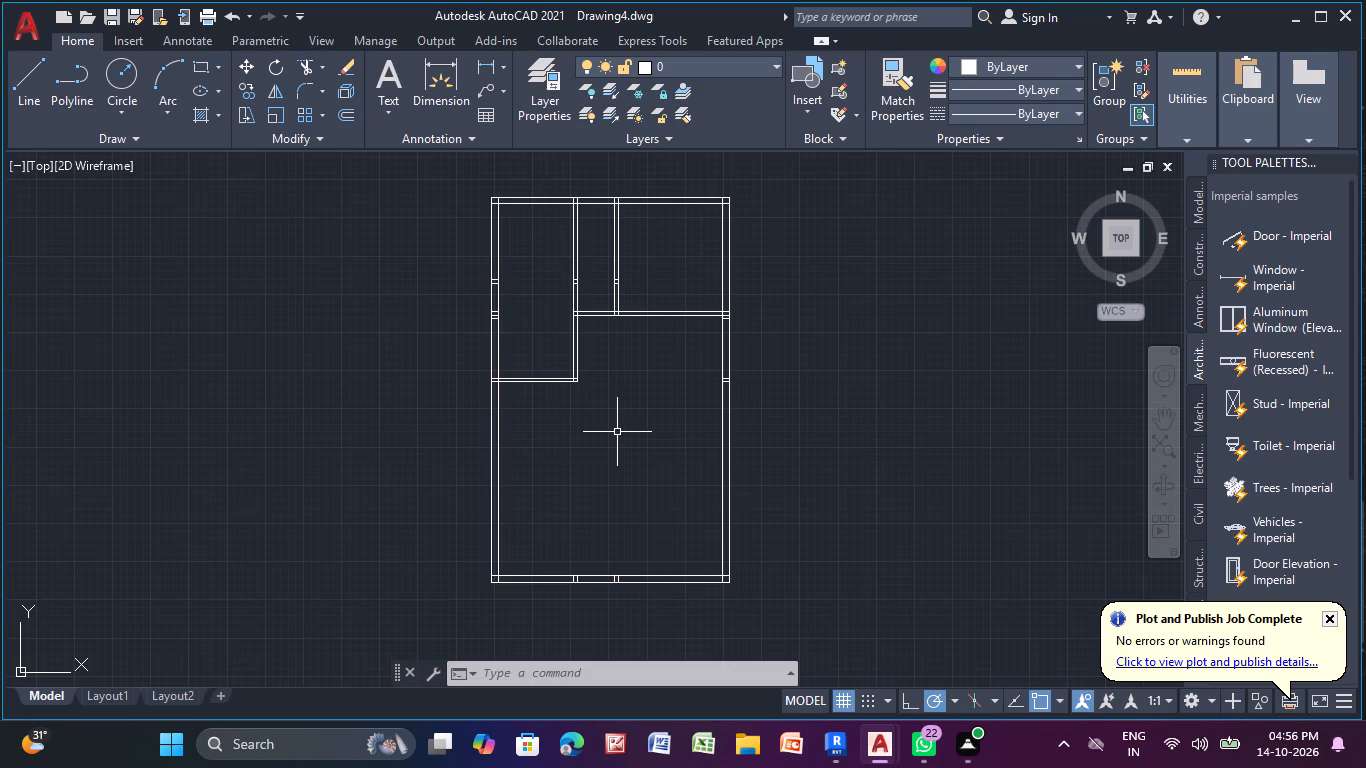
middle_click(665, 413)
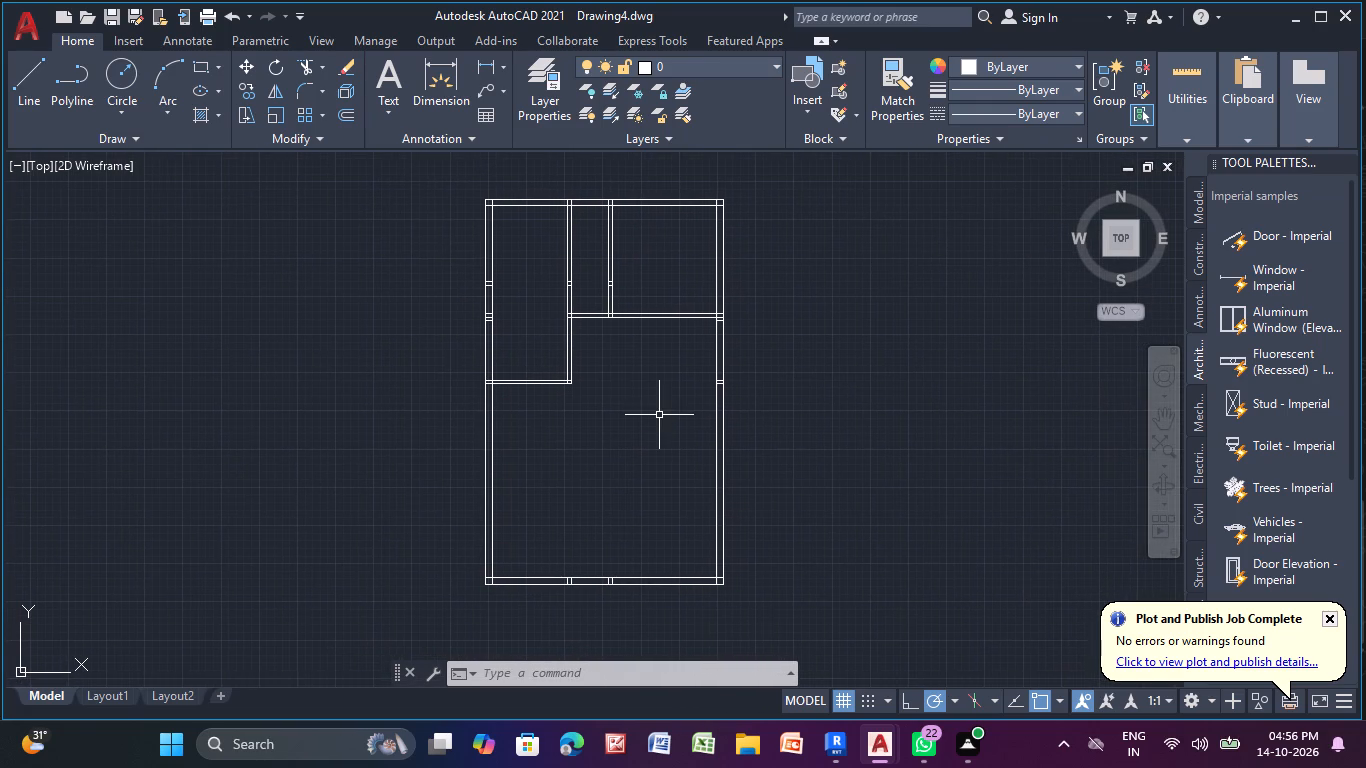
scroll(727, 382, "up", 3)
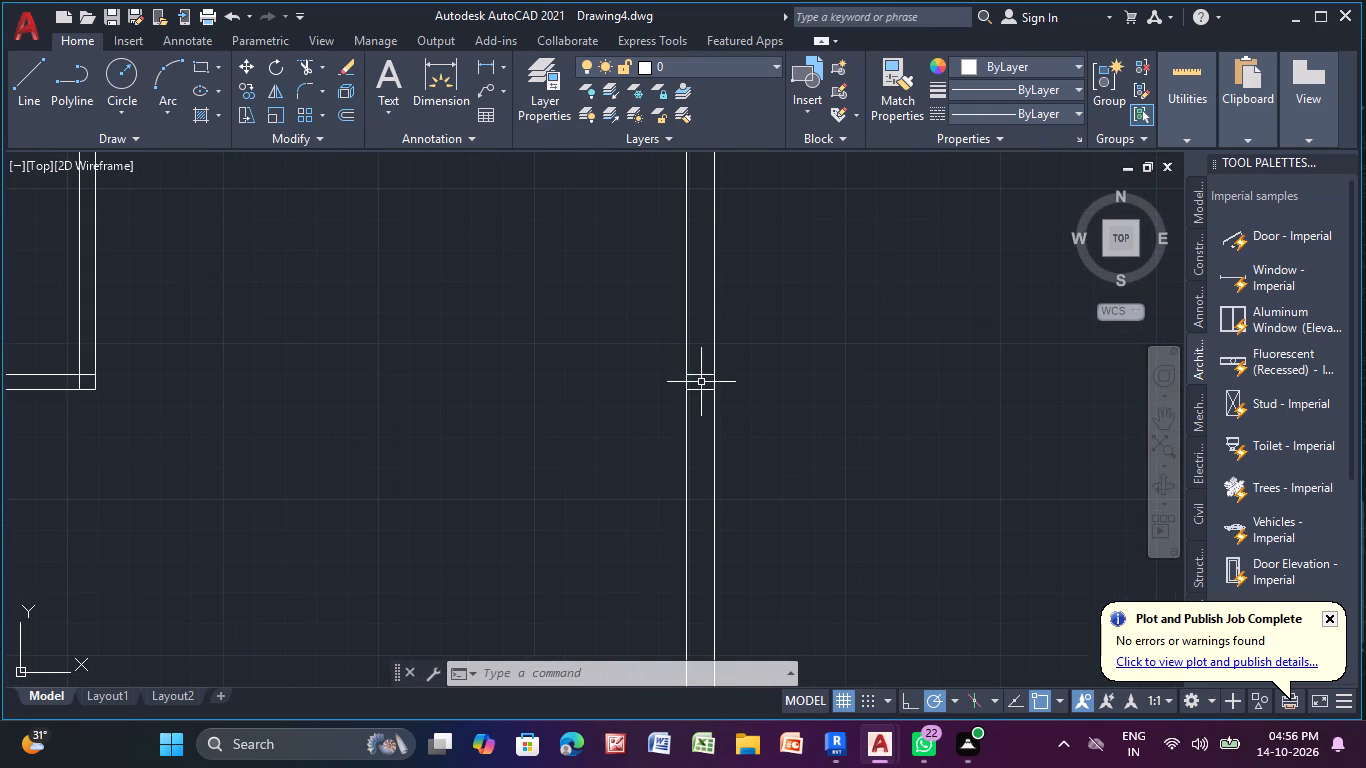
left_click(703, 375)
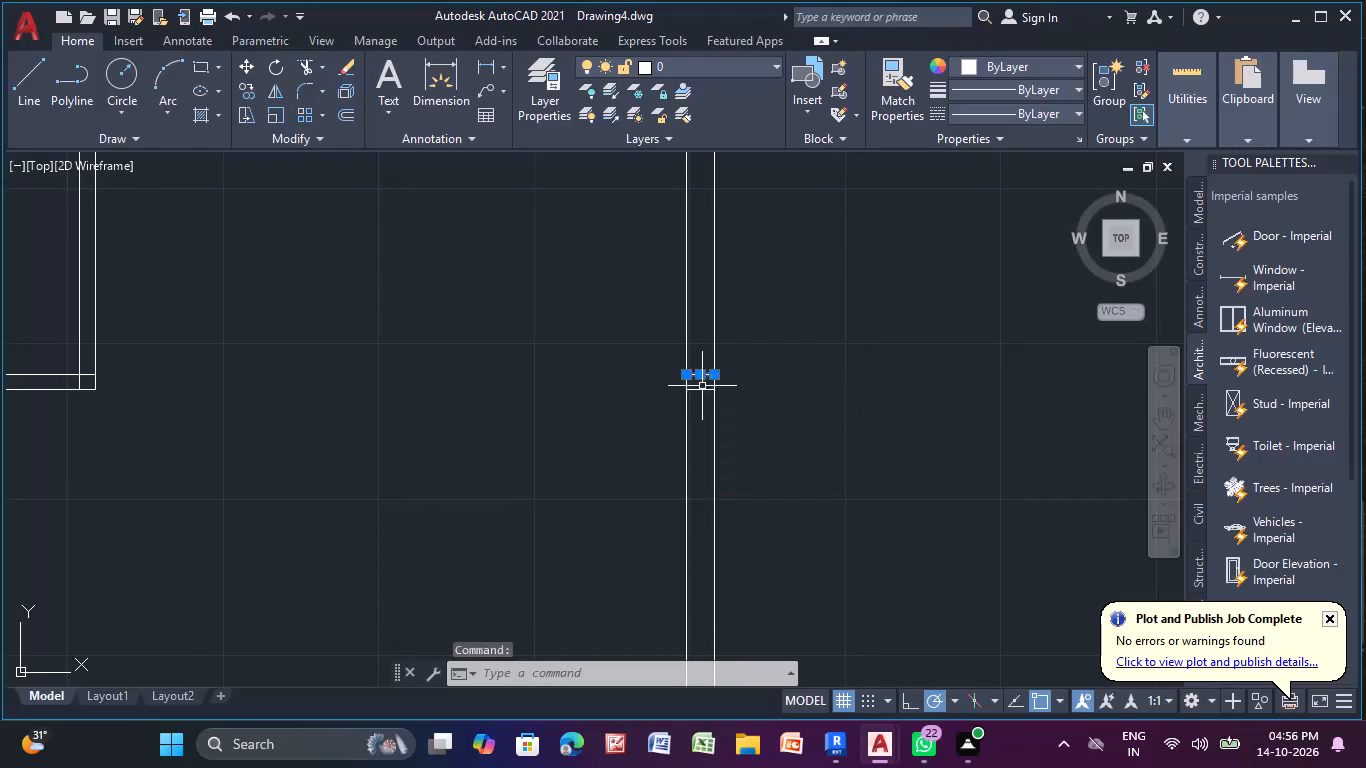
left_click(703, 390)
key("Delete")
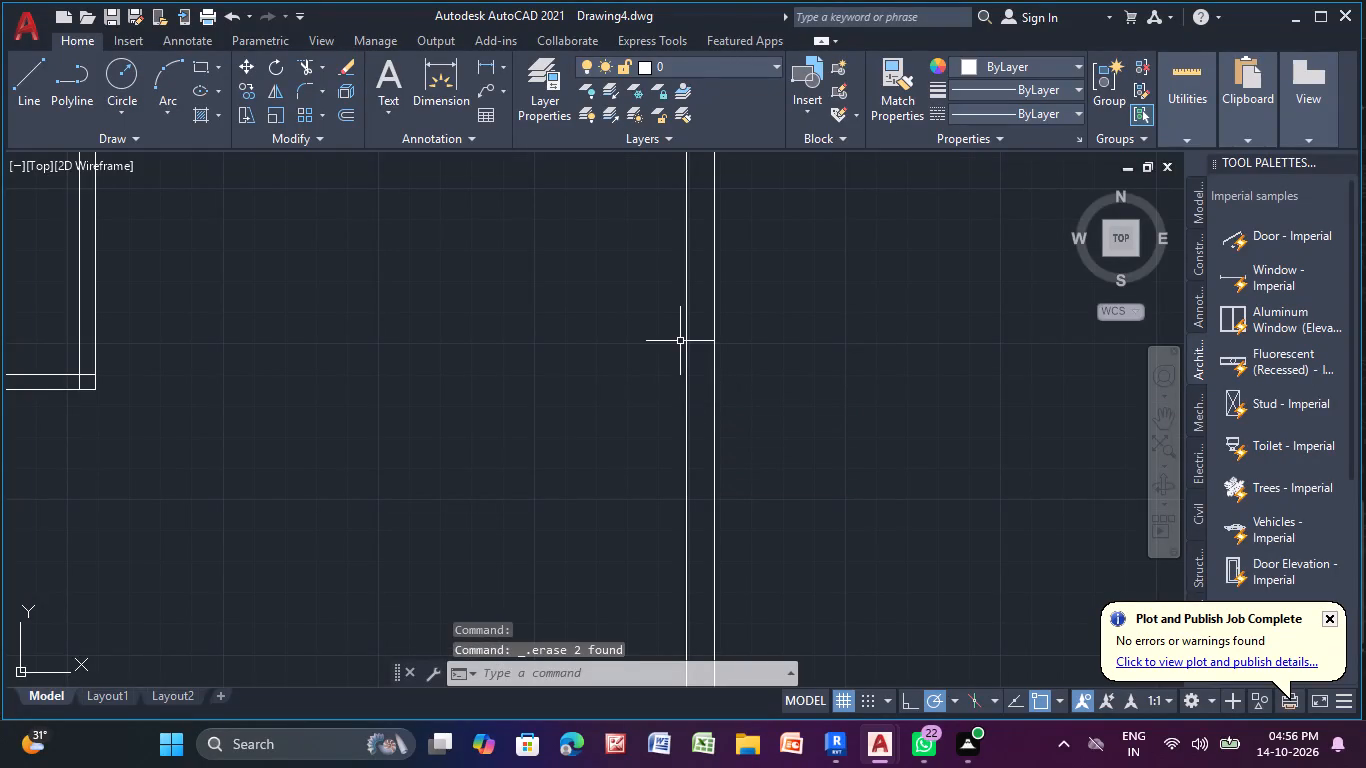
Trim the 11'-9" partition's lines and the extra line below them from inside the right outer wall, and leave Trim.
scroll(543, 273, "down", 2)
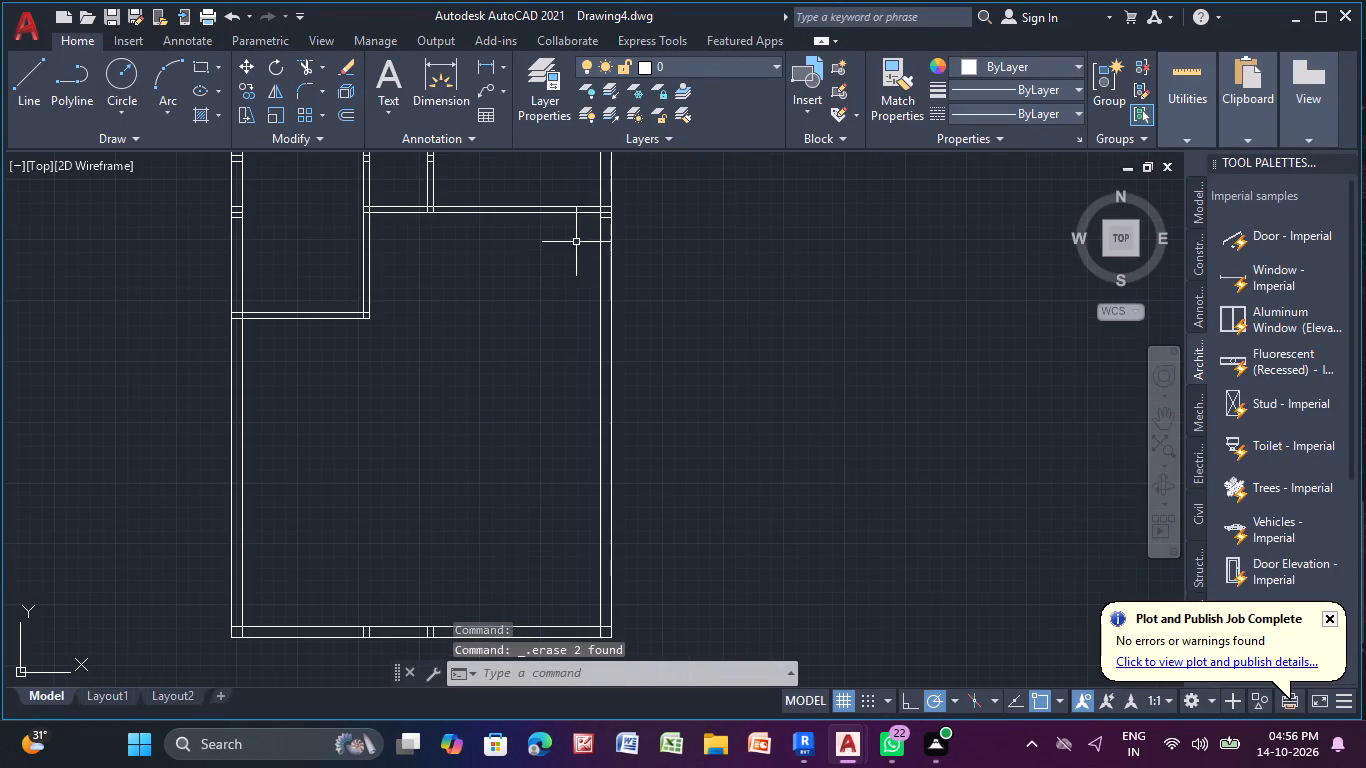
middle_click_drag(638, 219, 655, 305)
scroll(653, 304, "up", 3)
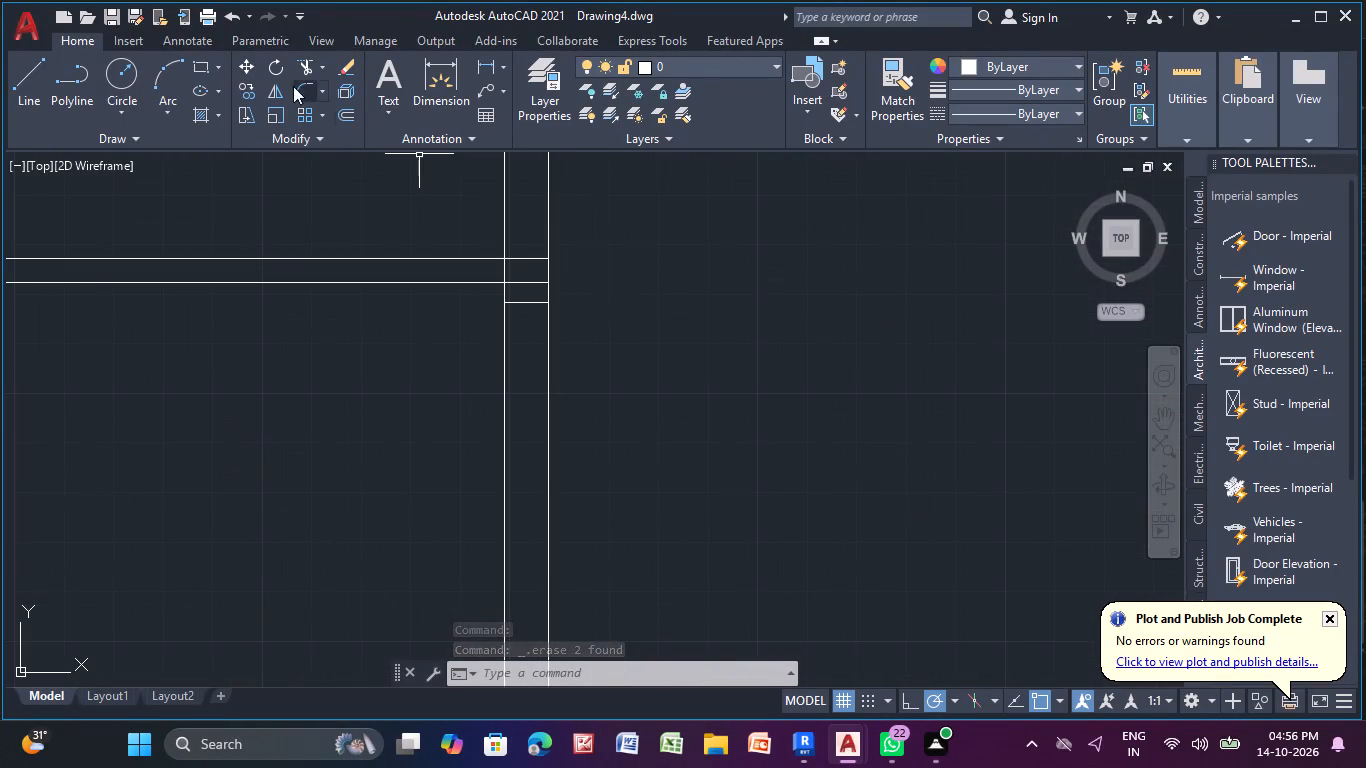
left_click(305, 65)
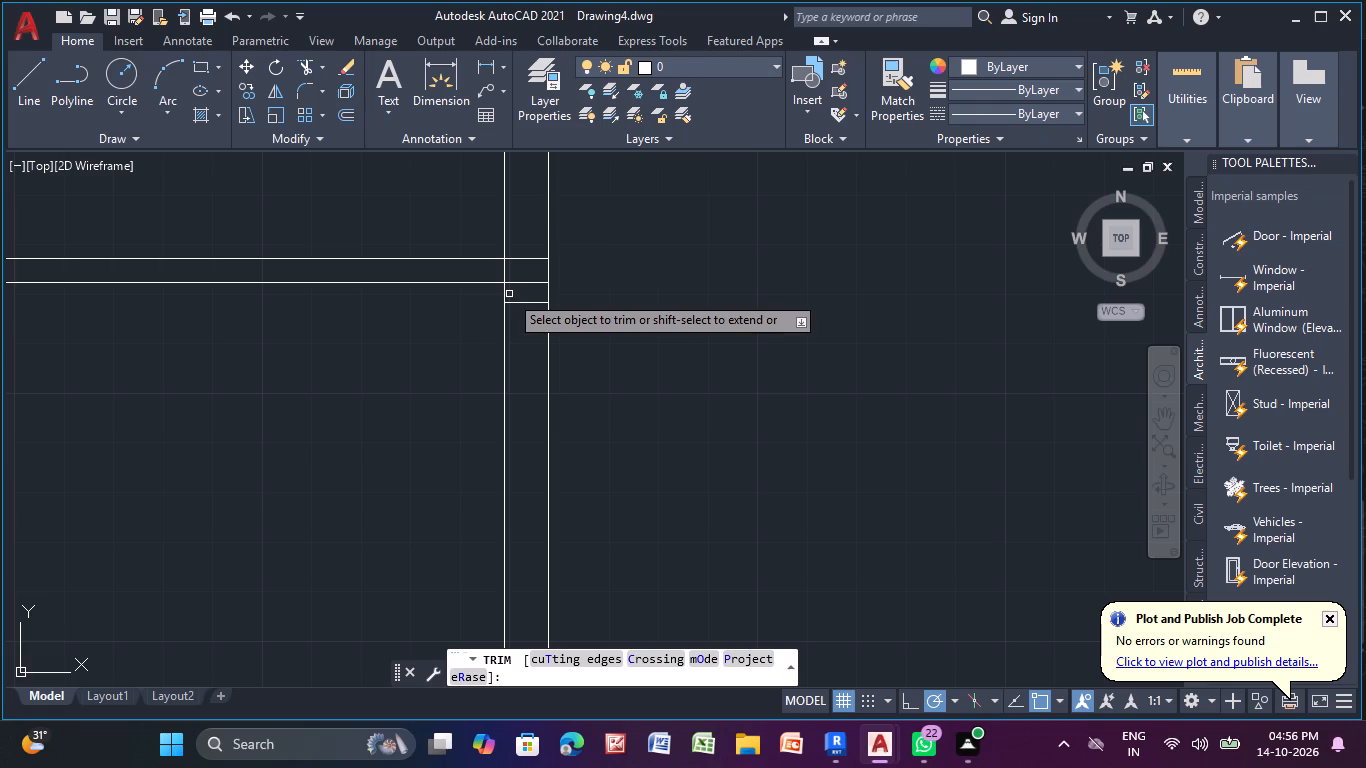
left_click_drag(530, 241, 533, 328)
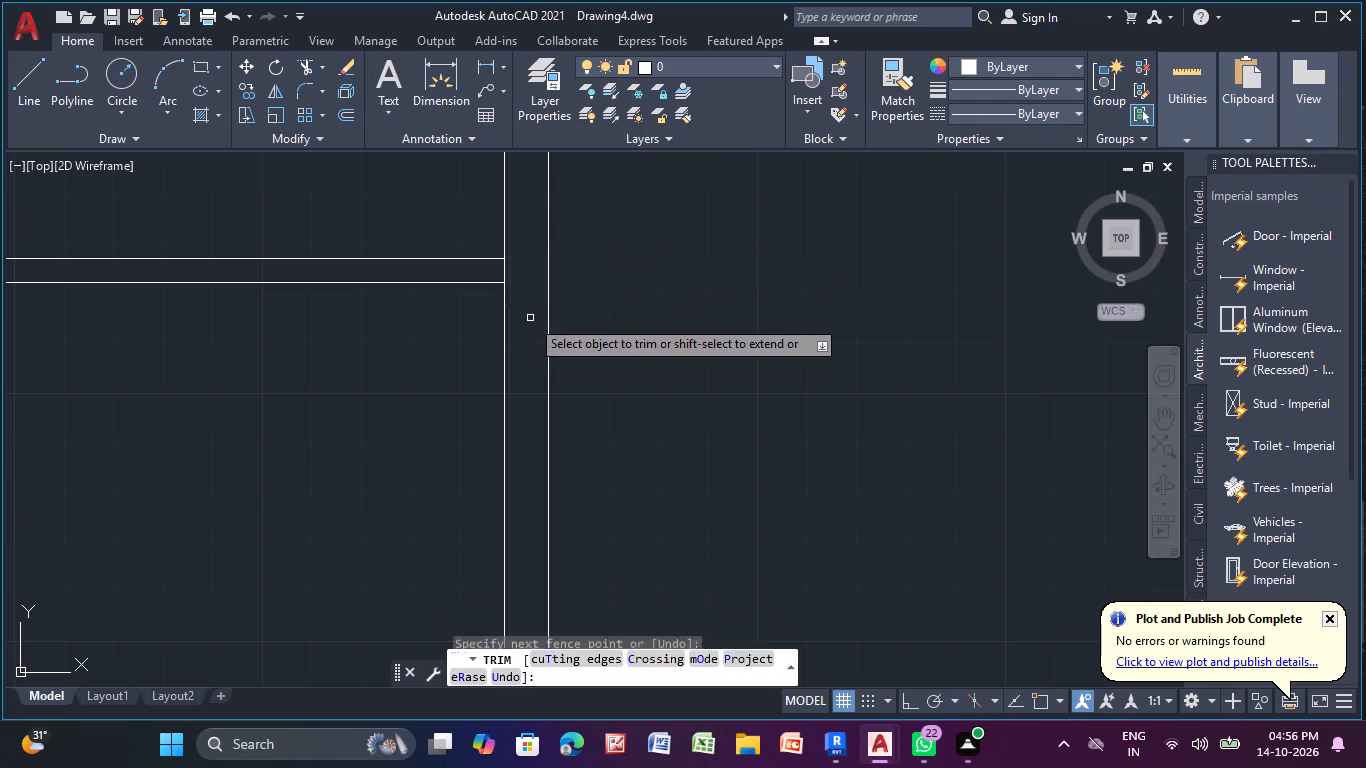
scroll(529, 317, "down", 3)
middle_click_drag(579, 319, 861, 247)
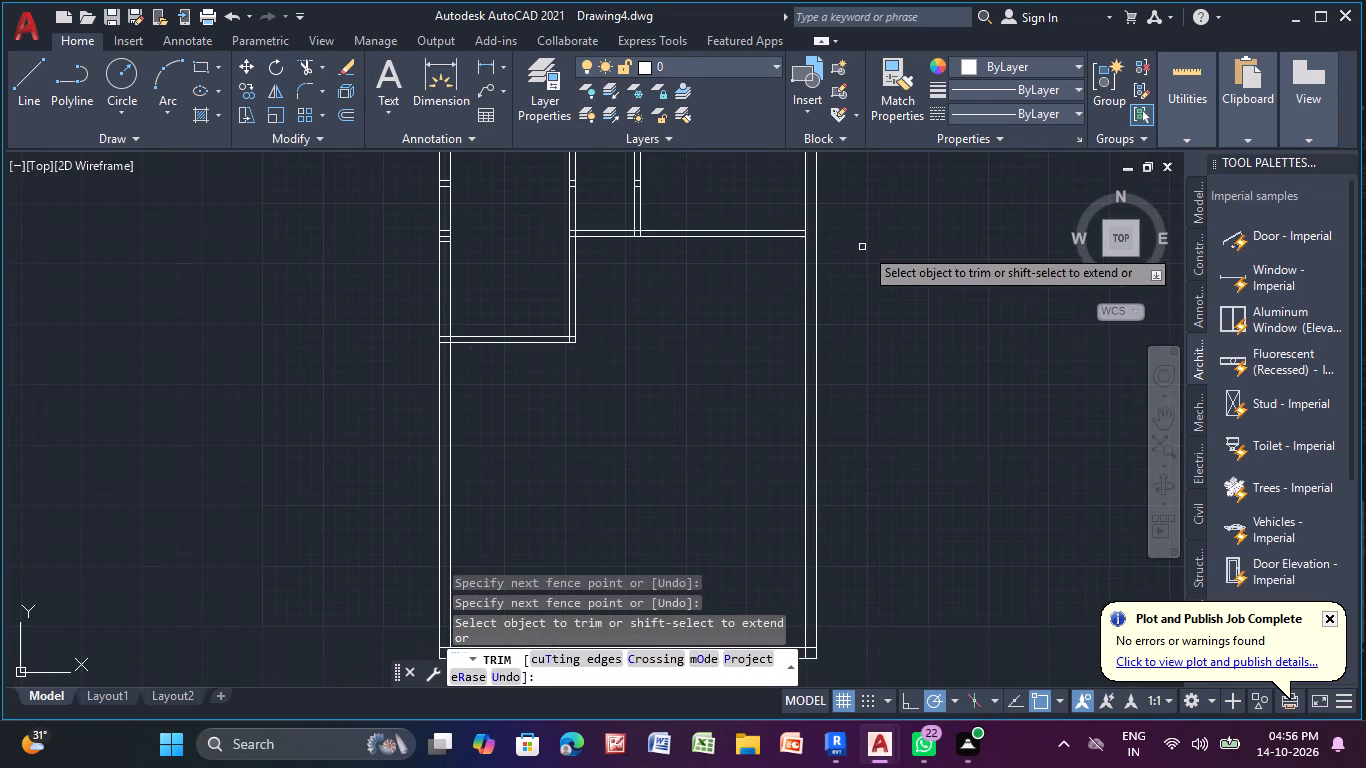
key("Escape")
key("Escape")
key("Escape")
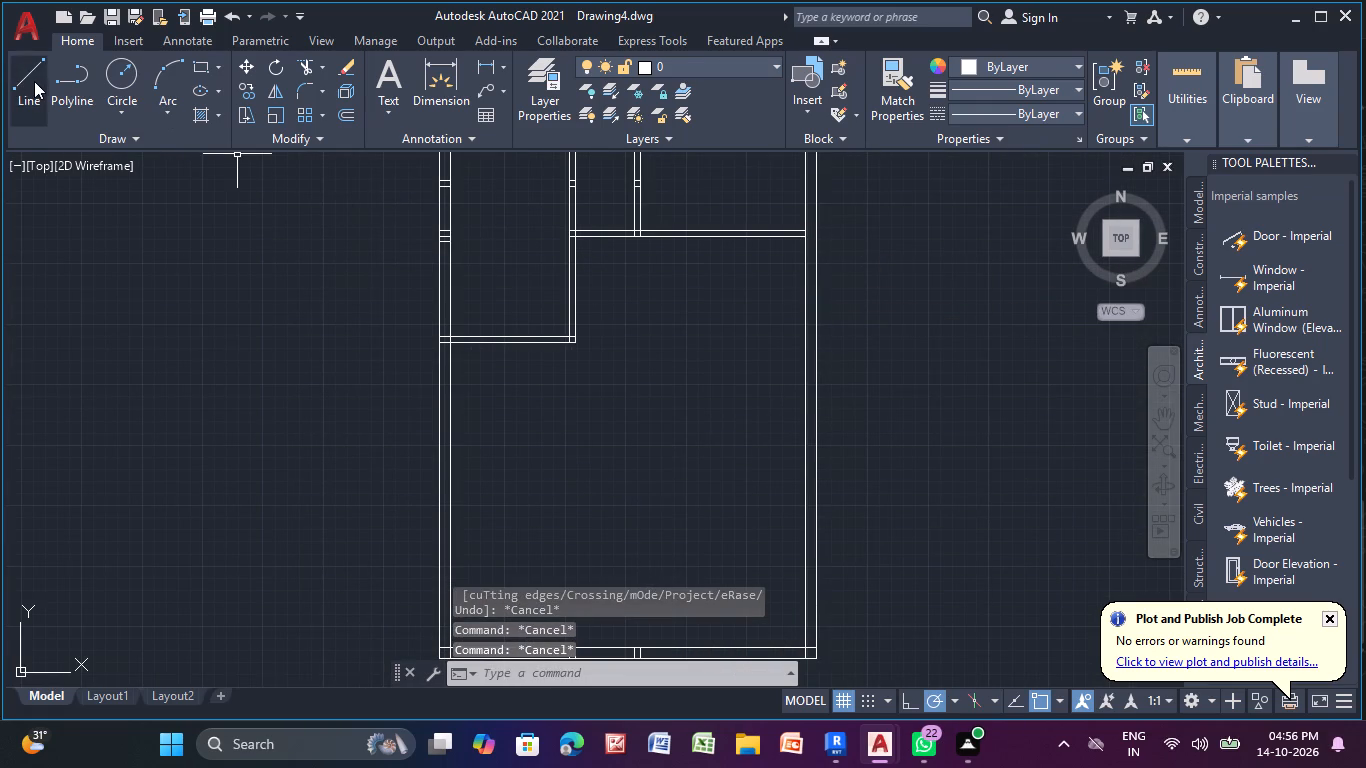
Offset the right outer wall's inner line 11'-0" inward using the Through option.
left_click(347, 116)
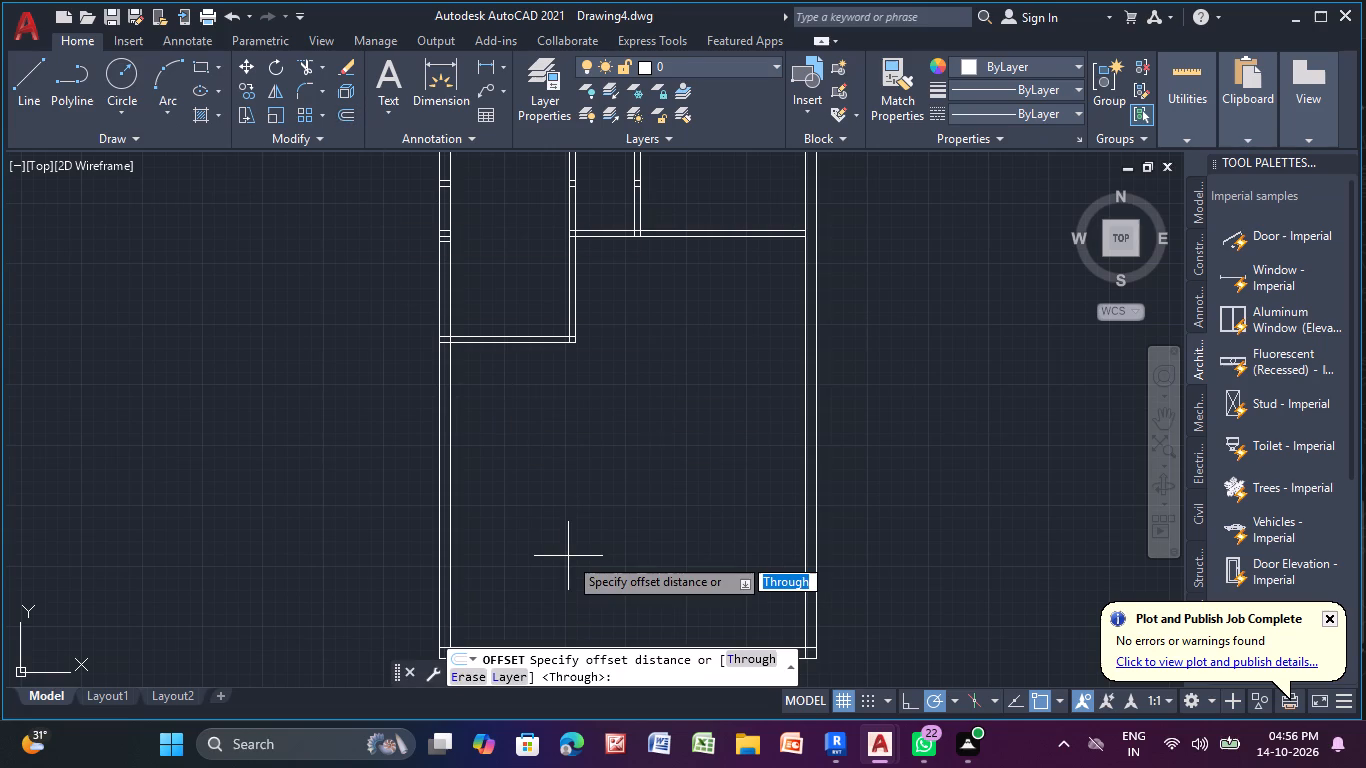
key("Return")
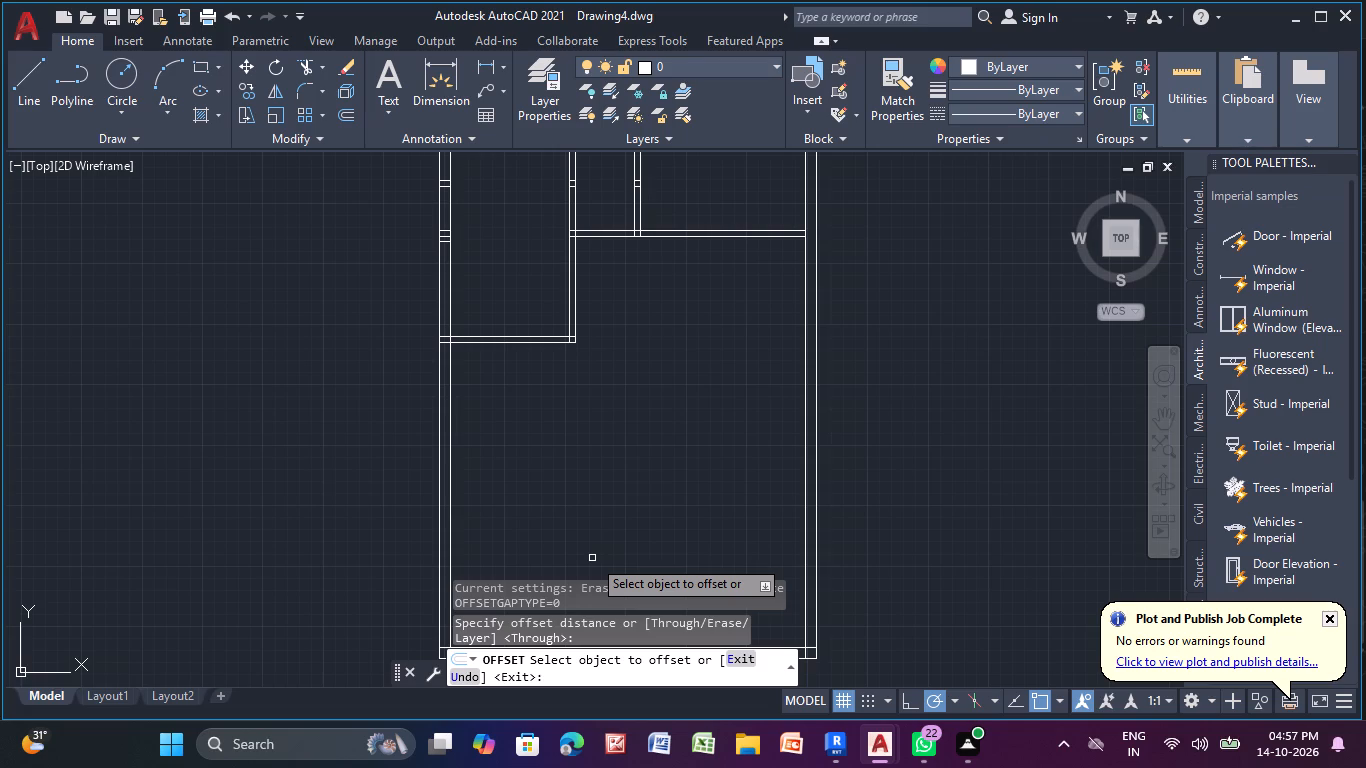
left_click(803, 405)
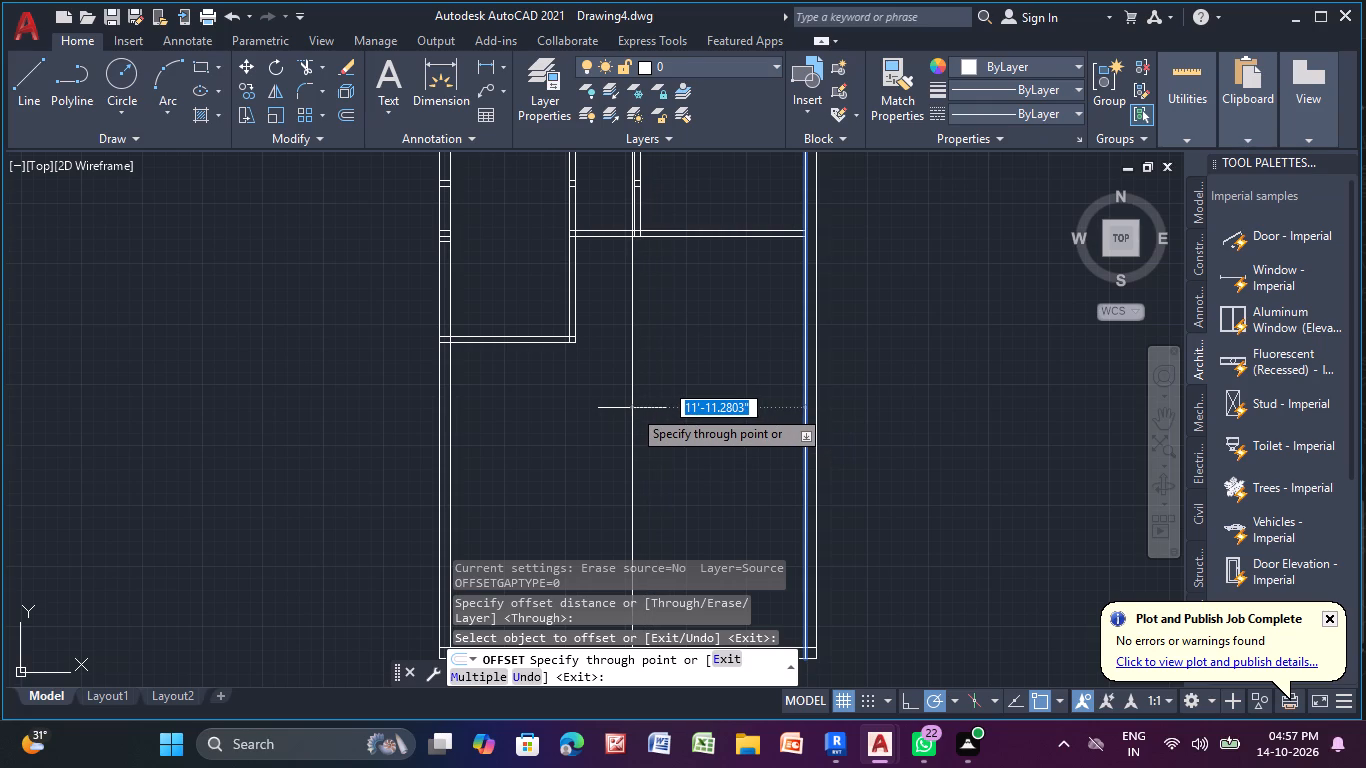
type("11")
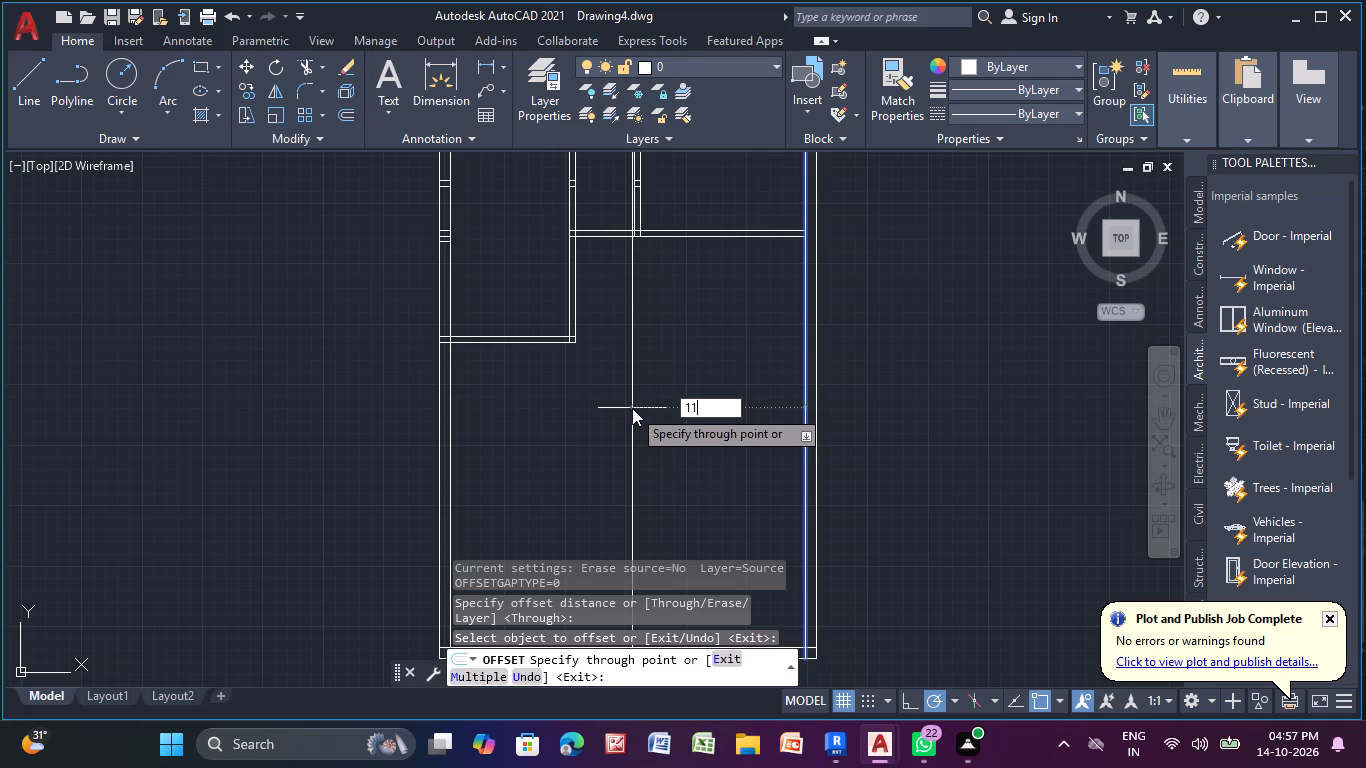
key("apostrophe")
key("0")
key("BackSpace")
key("minus")
type("0\"")
key("Return")
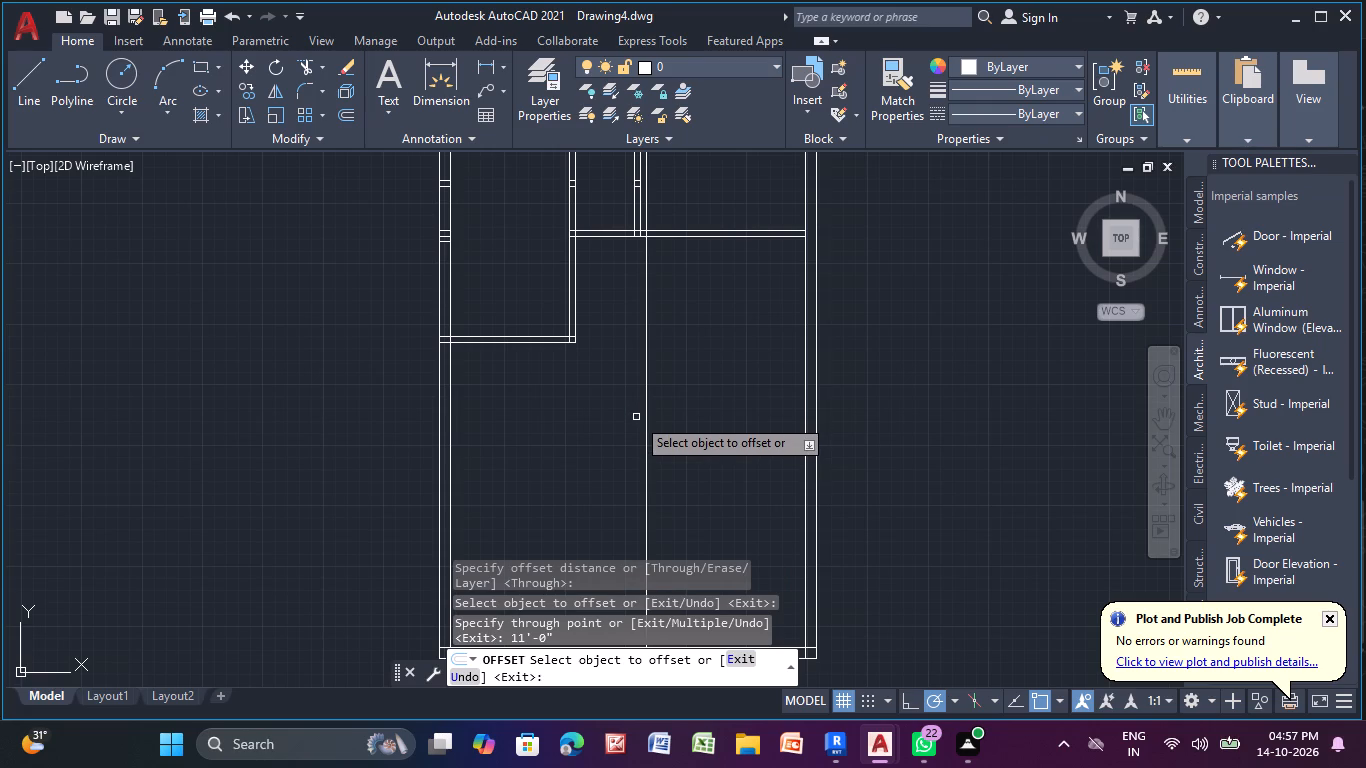
middle_click_drag(636, 417, 644, 465)
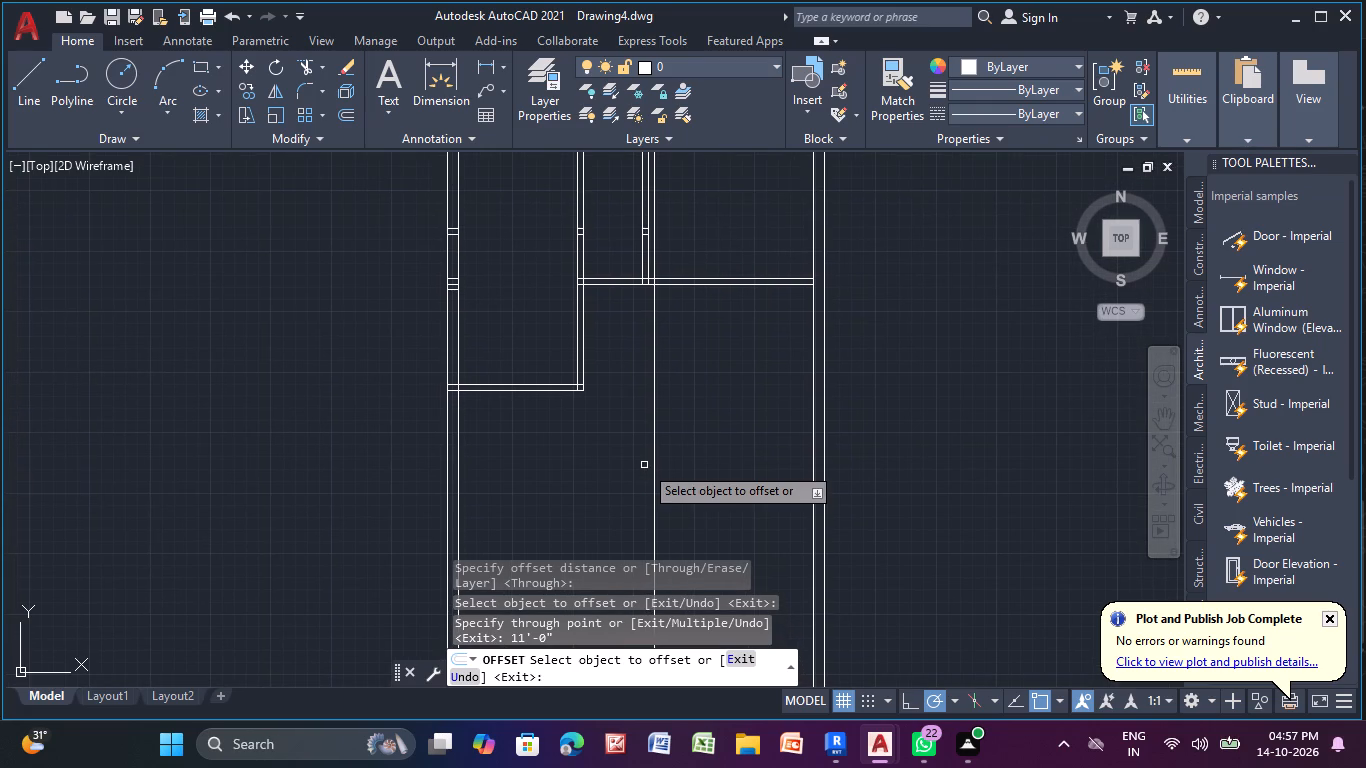
middle_click(606, 451)
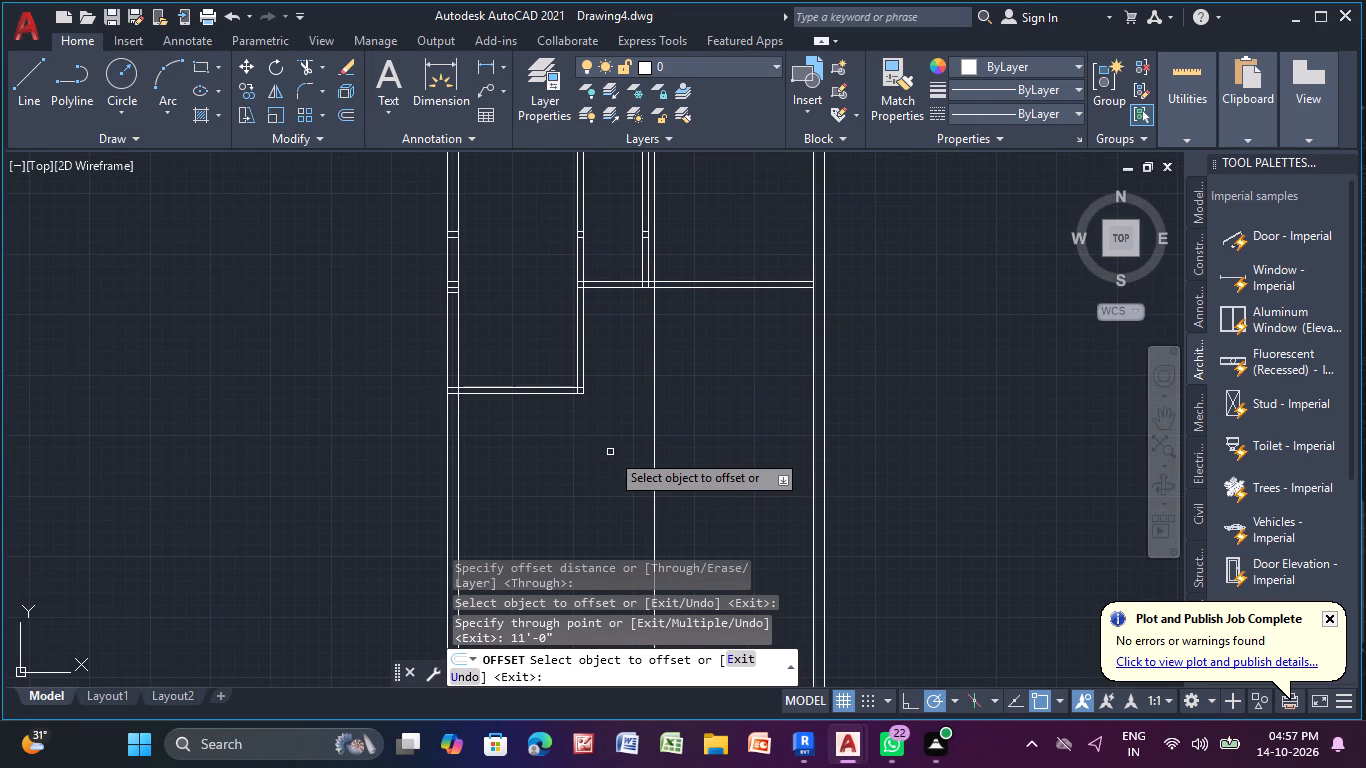
key("Escape")
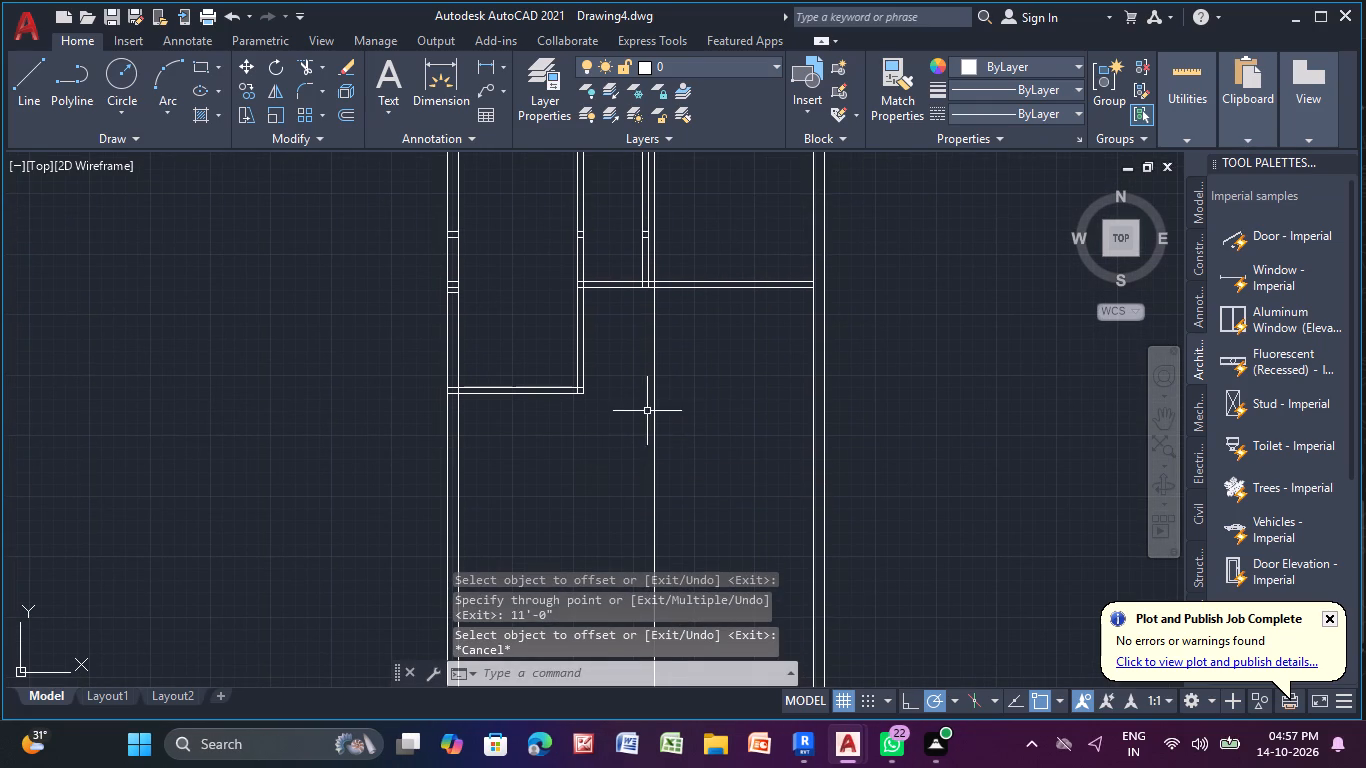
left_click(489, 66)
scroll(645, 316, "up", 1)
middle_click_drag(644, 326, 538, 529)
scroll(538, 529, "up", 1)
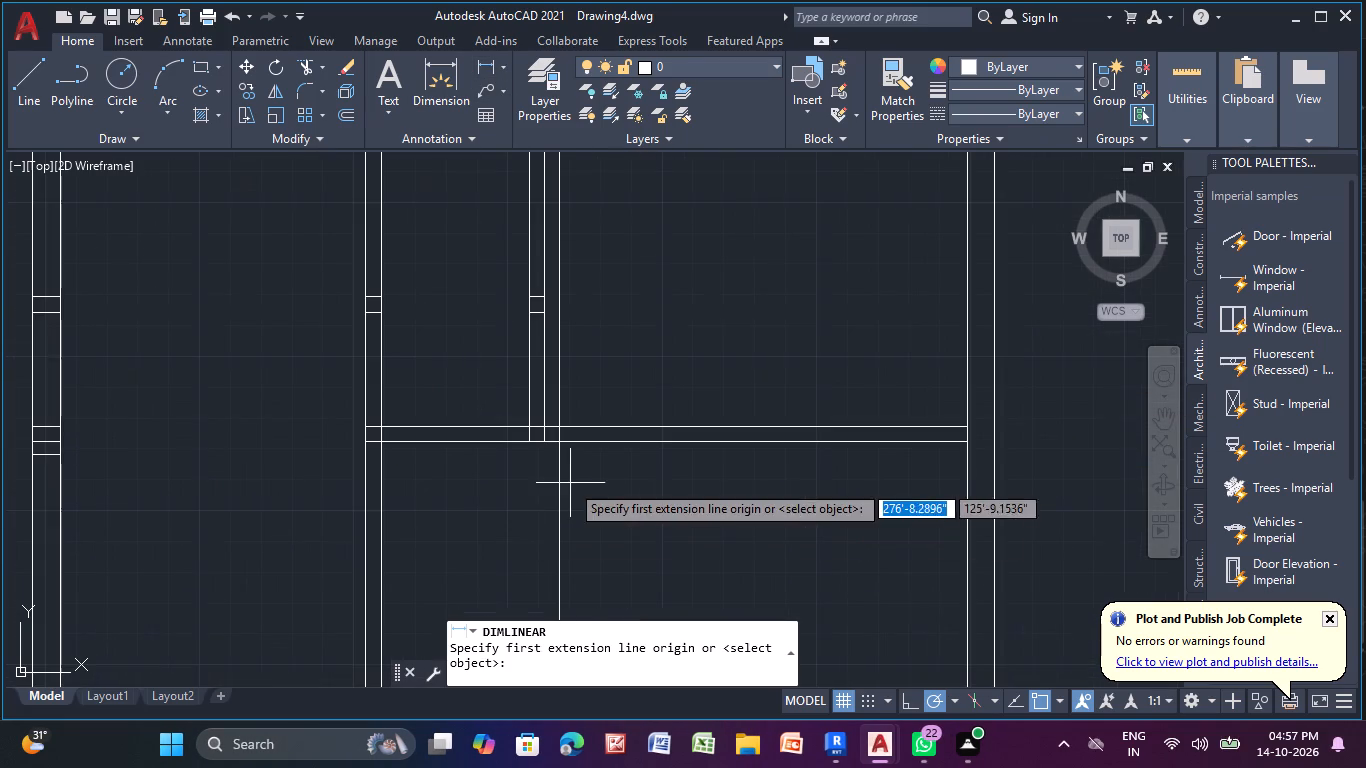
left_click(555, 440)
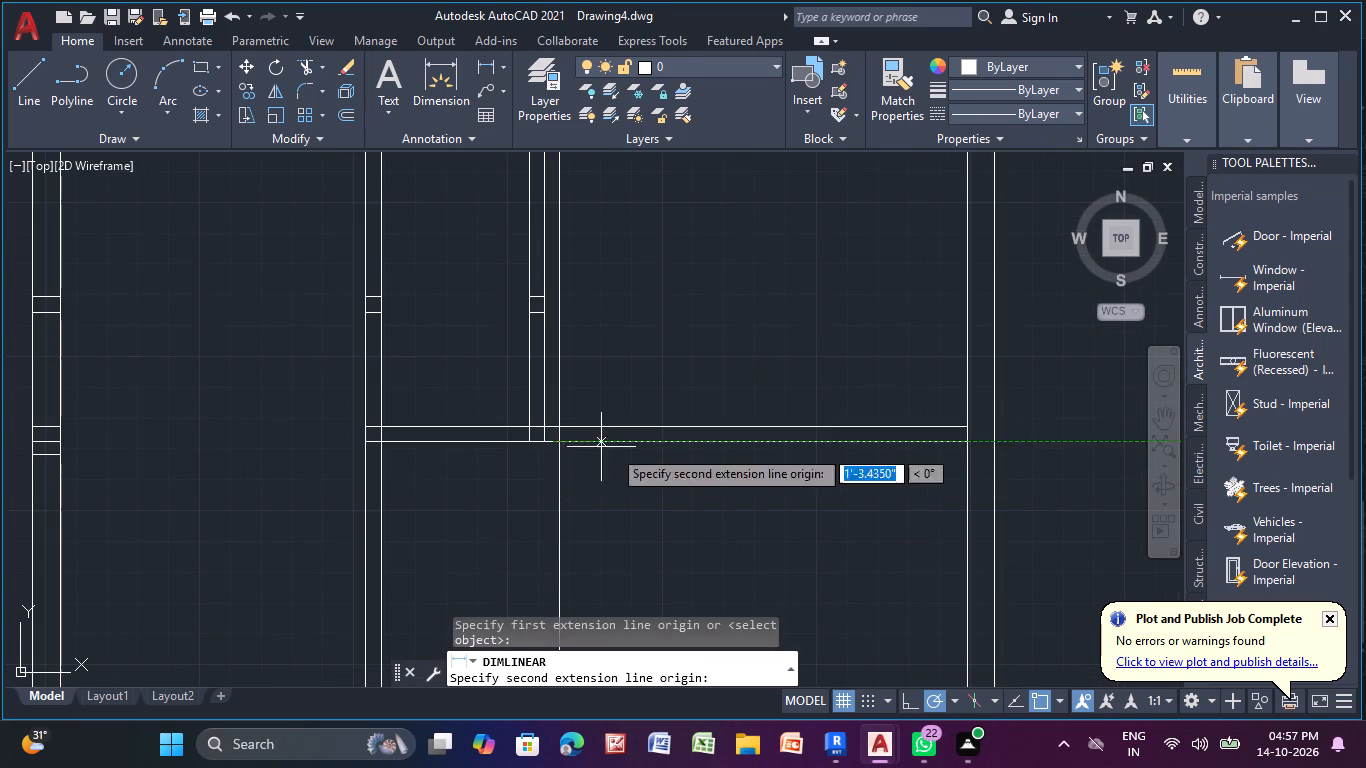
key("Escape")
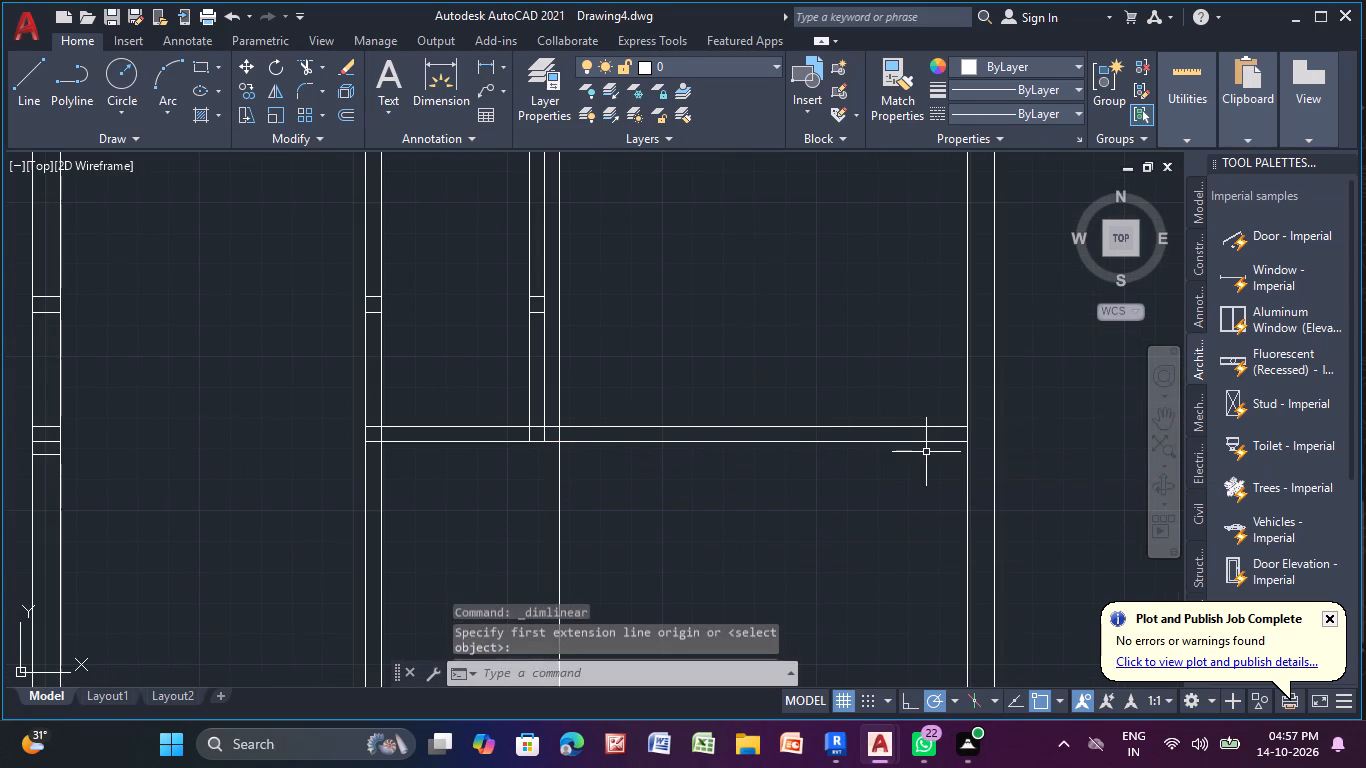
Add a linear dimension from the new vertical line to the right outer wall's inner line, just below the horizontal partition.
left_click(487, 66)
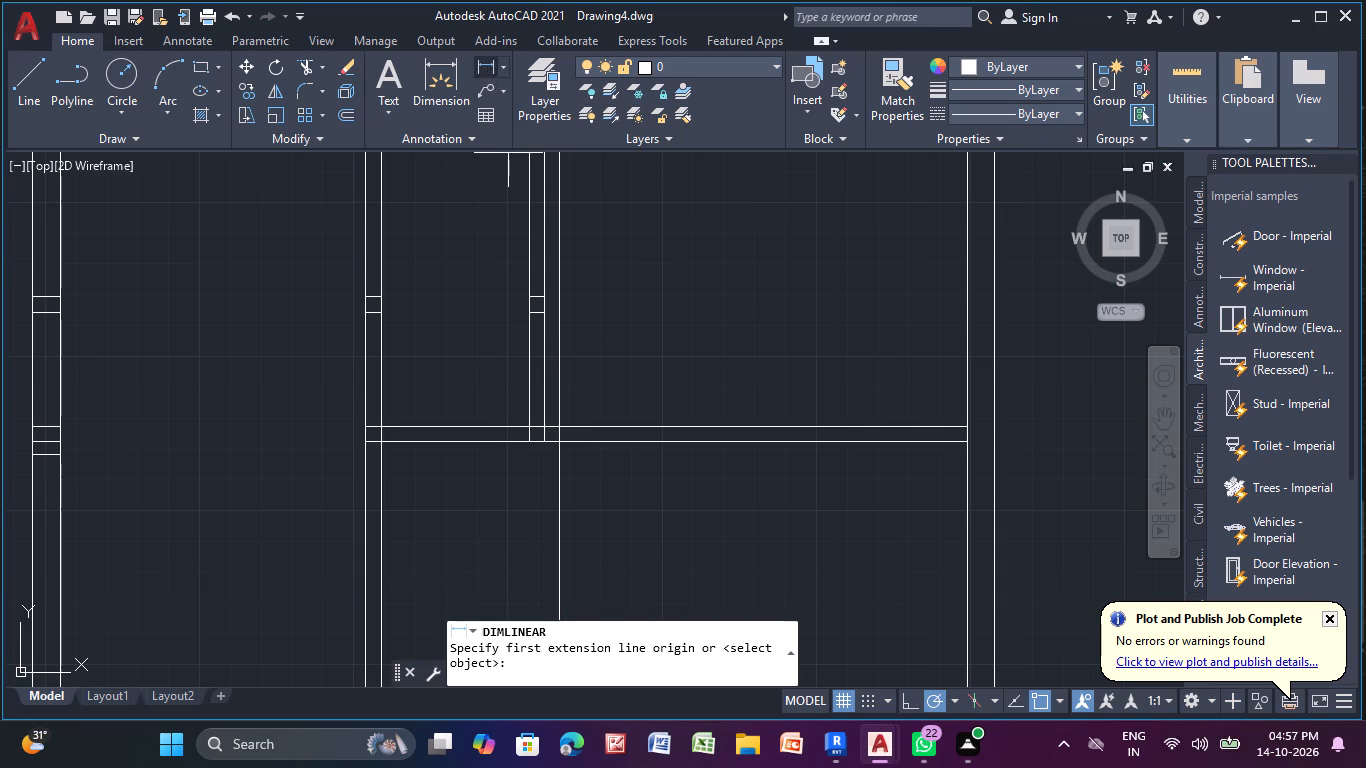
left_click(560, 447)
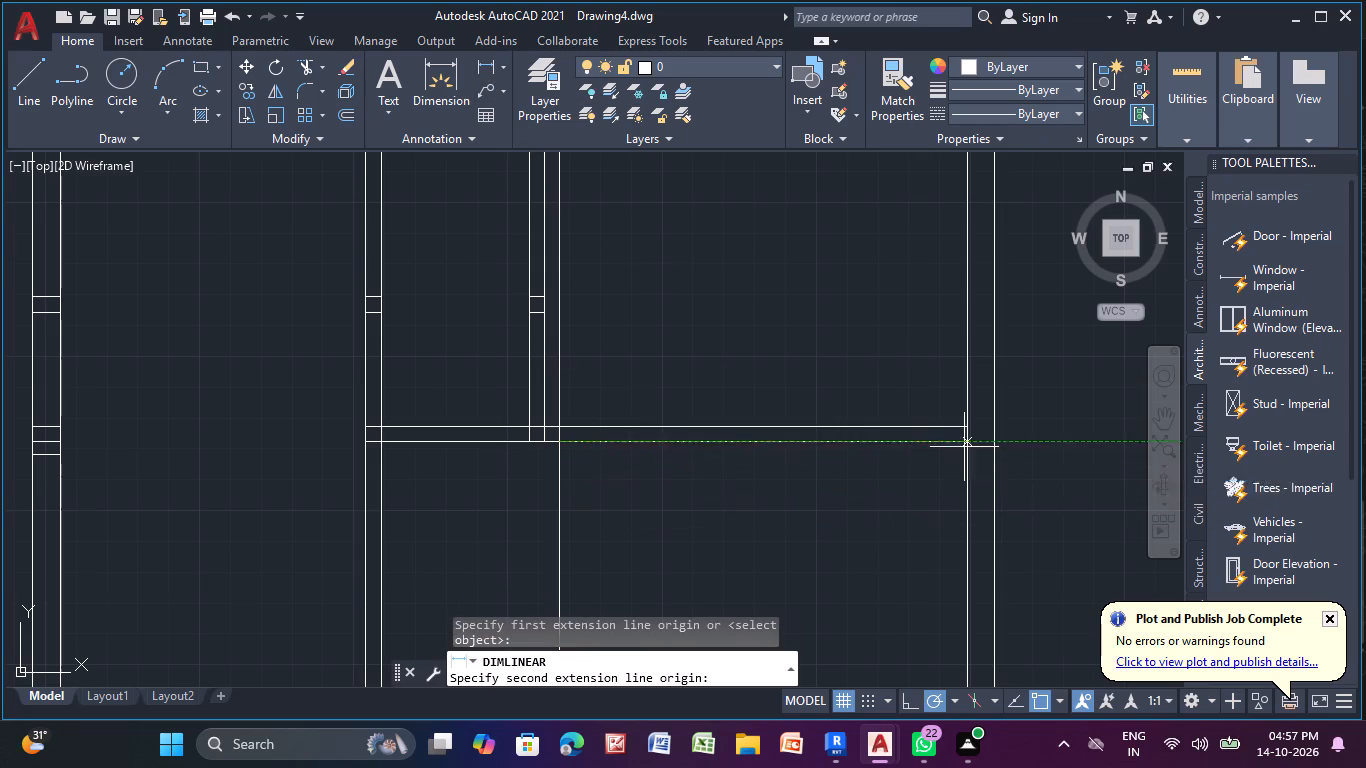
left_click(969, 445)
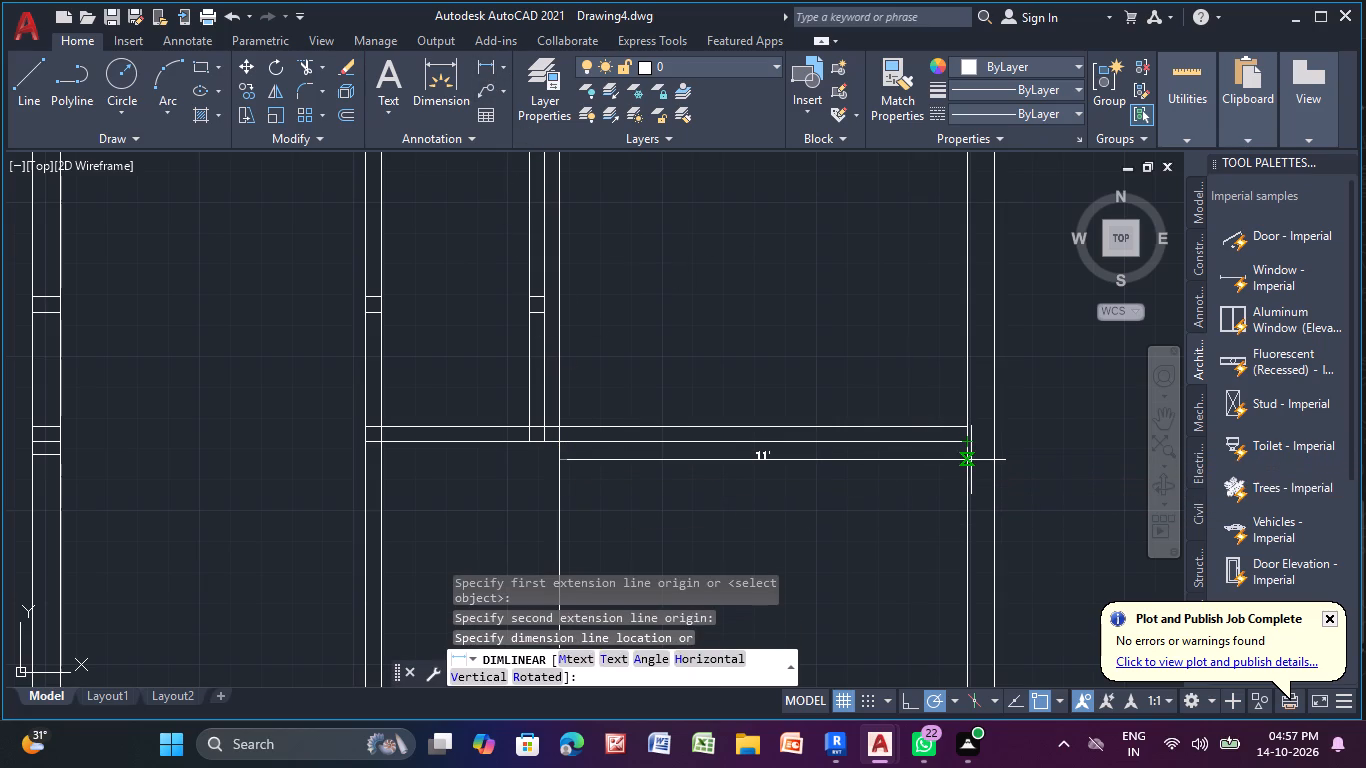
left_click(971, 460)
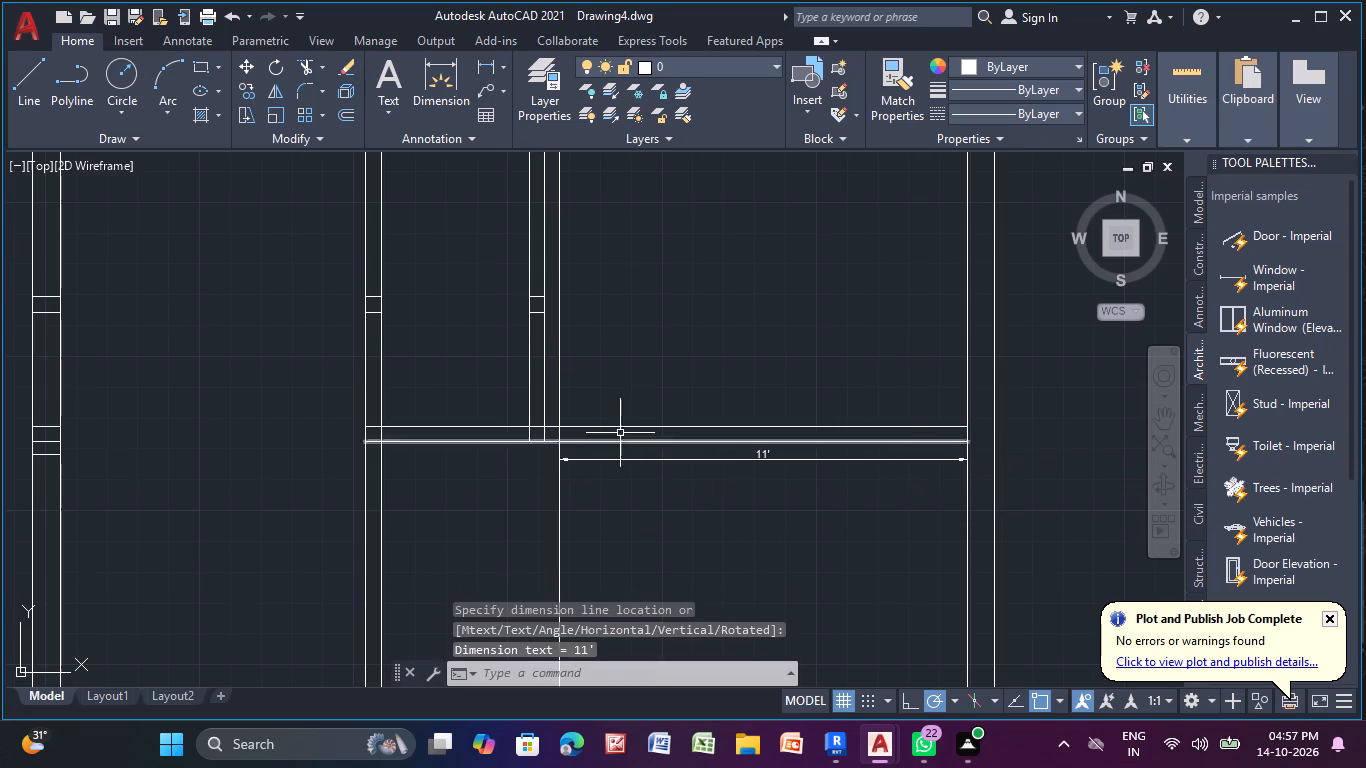
Erase the left line of the second vertical partition above the horizontal partition.
left_click(529, 326)
key("Delete")
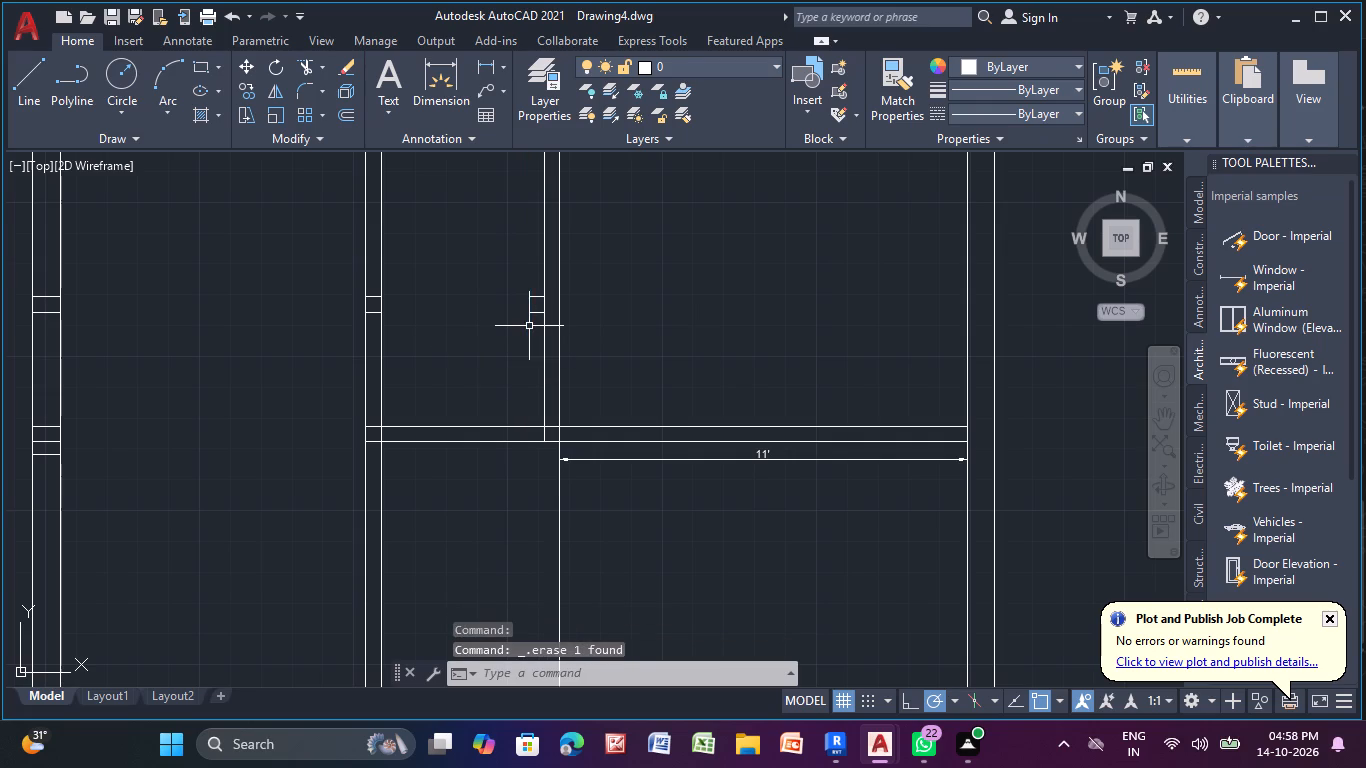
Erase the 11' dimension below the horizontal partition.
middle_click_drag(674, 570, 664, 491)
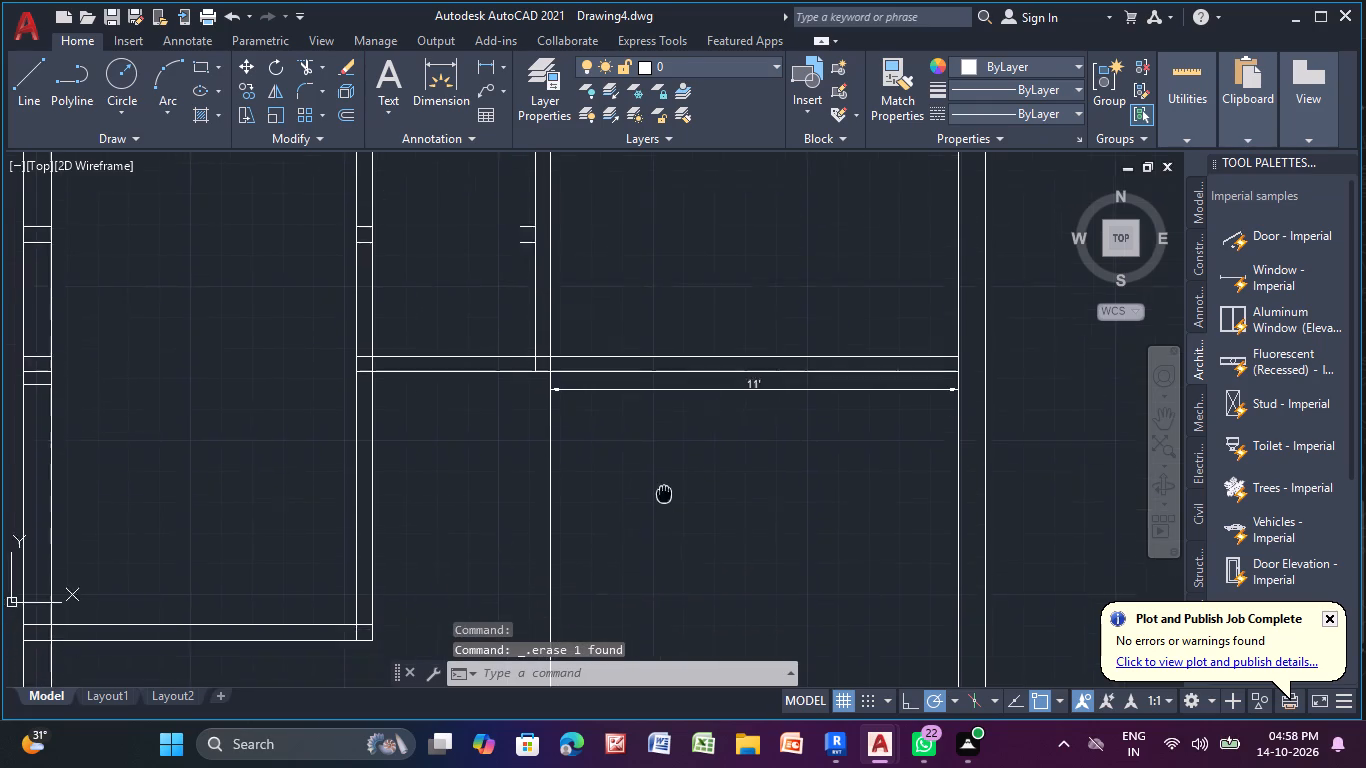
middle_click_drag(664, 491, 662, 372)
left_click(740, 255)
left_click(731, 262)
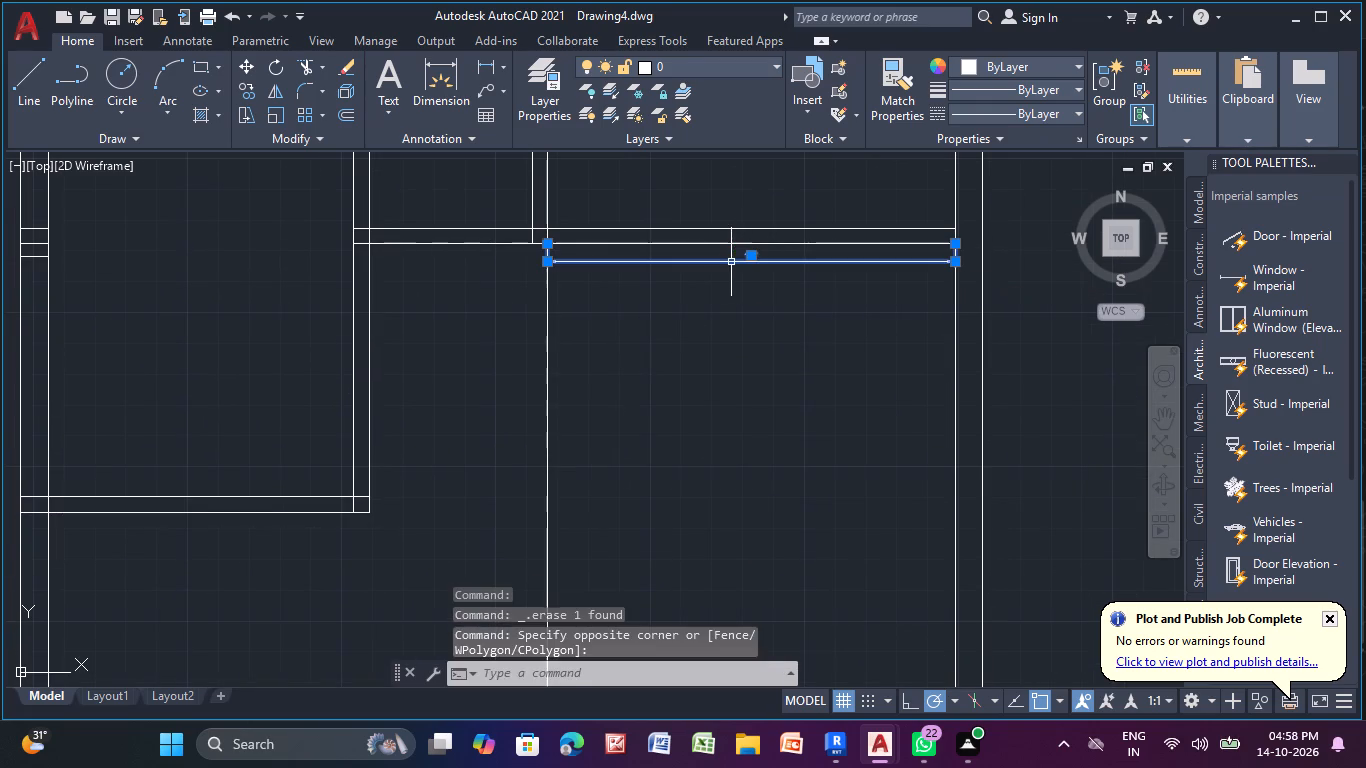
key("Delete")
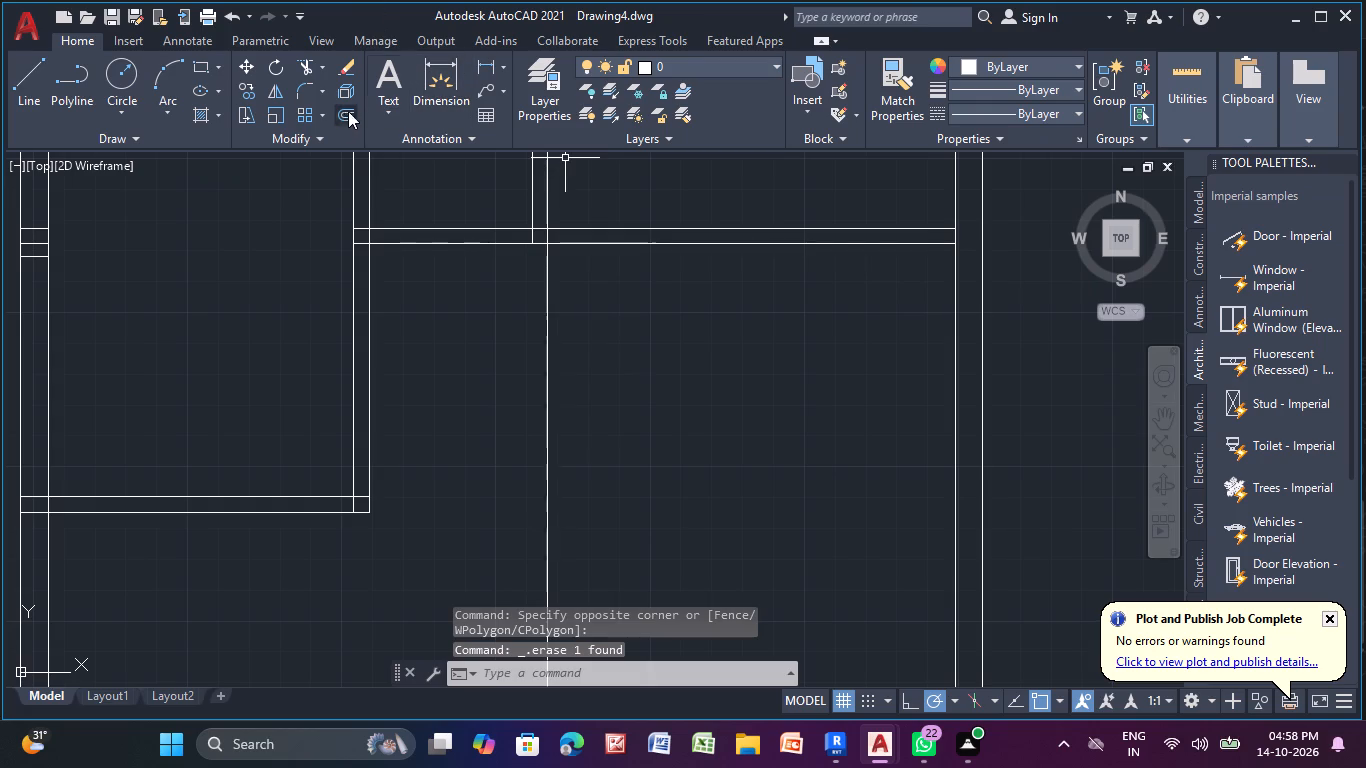
Offset the lower line of the horizontal partition at the right outer wall 9'-0" downward using the Through option.
left_click(344, 115)
key("Return")
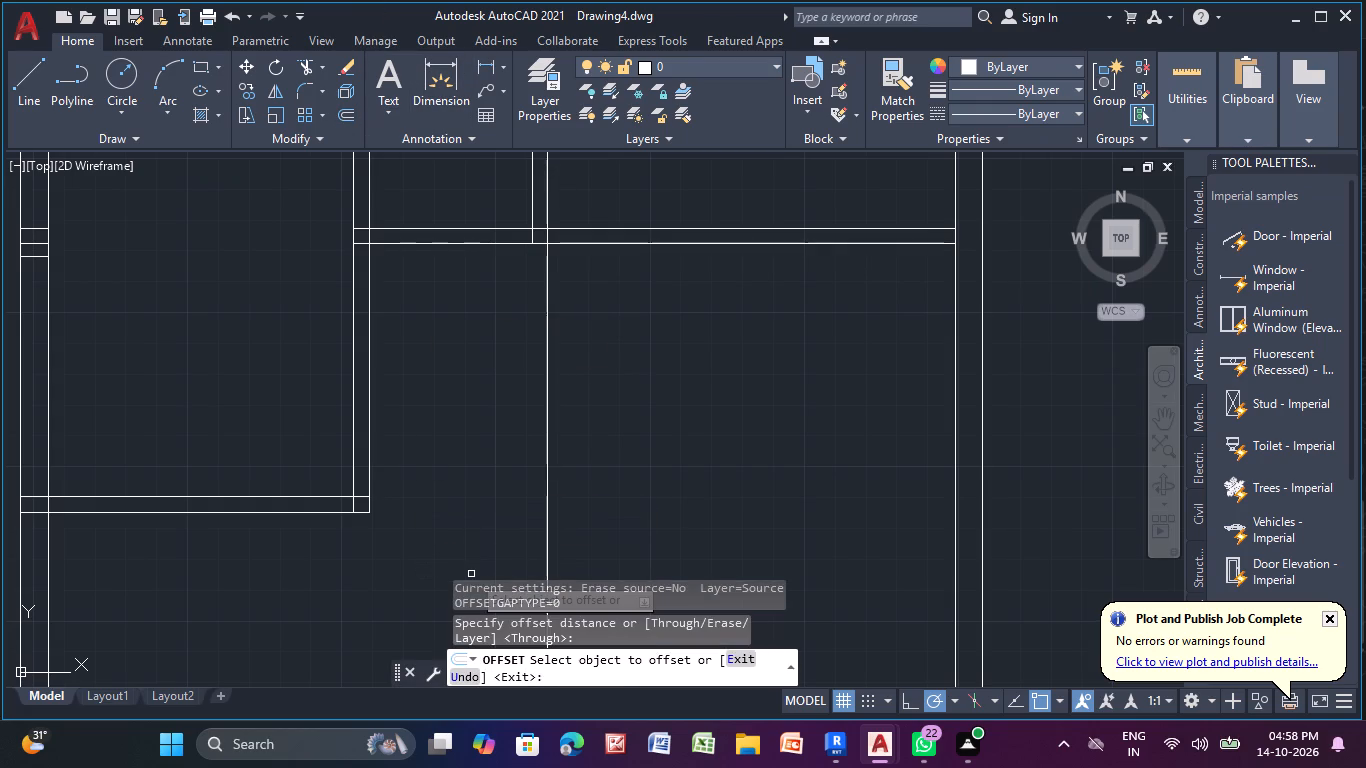
left_click(748, 245)
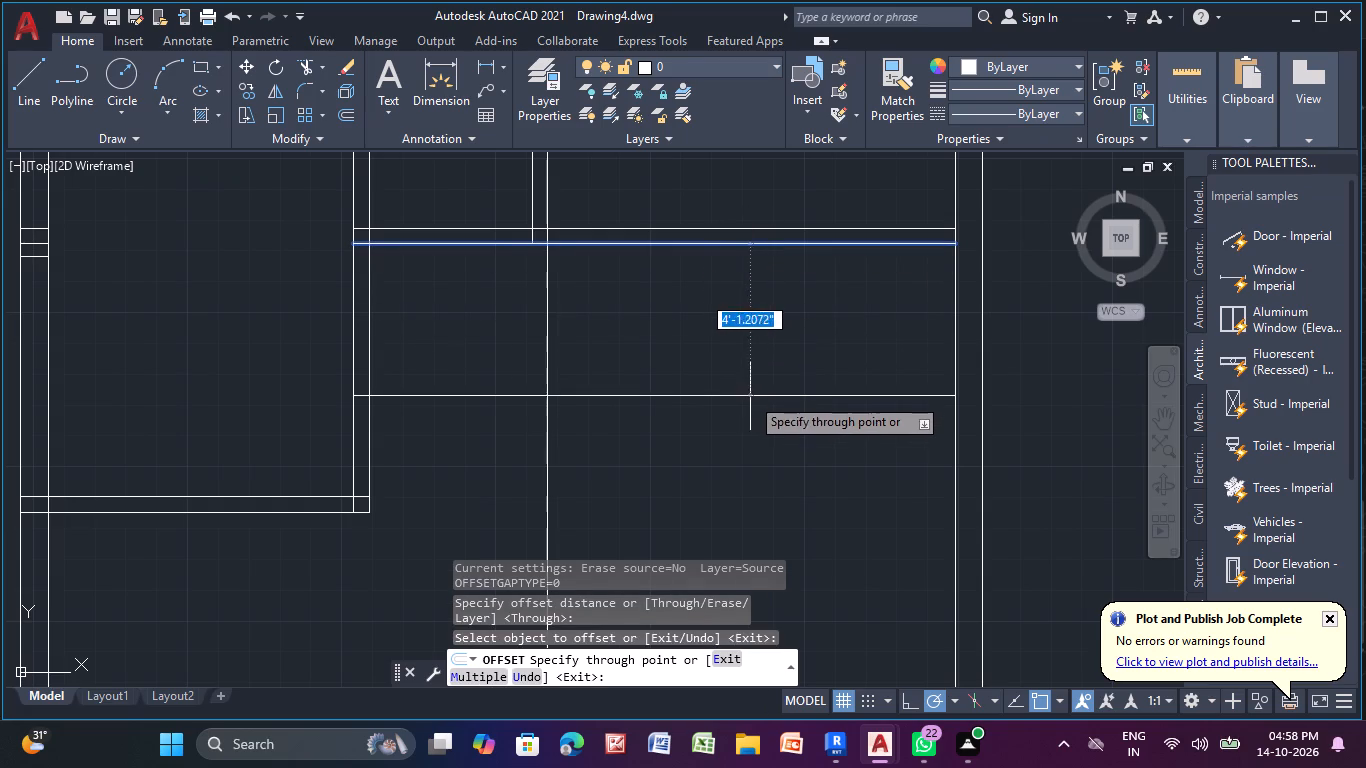
scroll(749, 404, "down", 1)
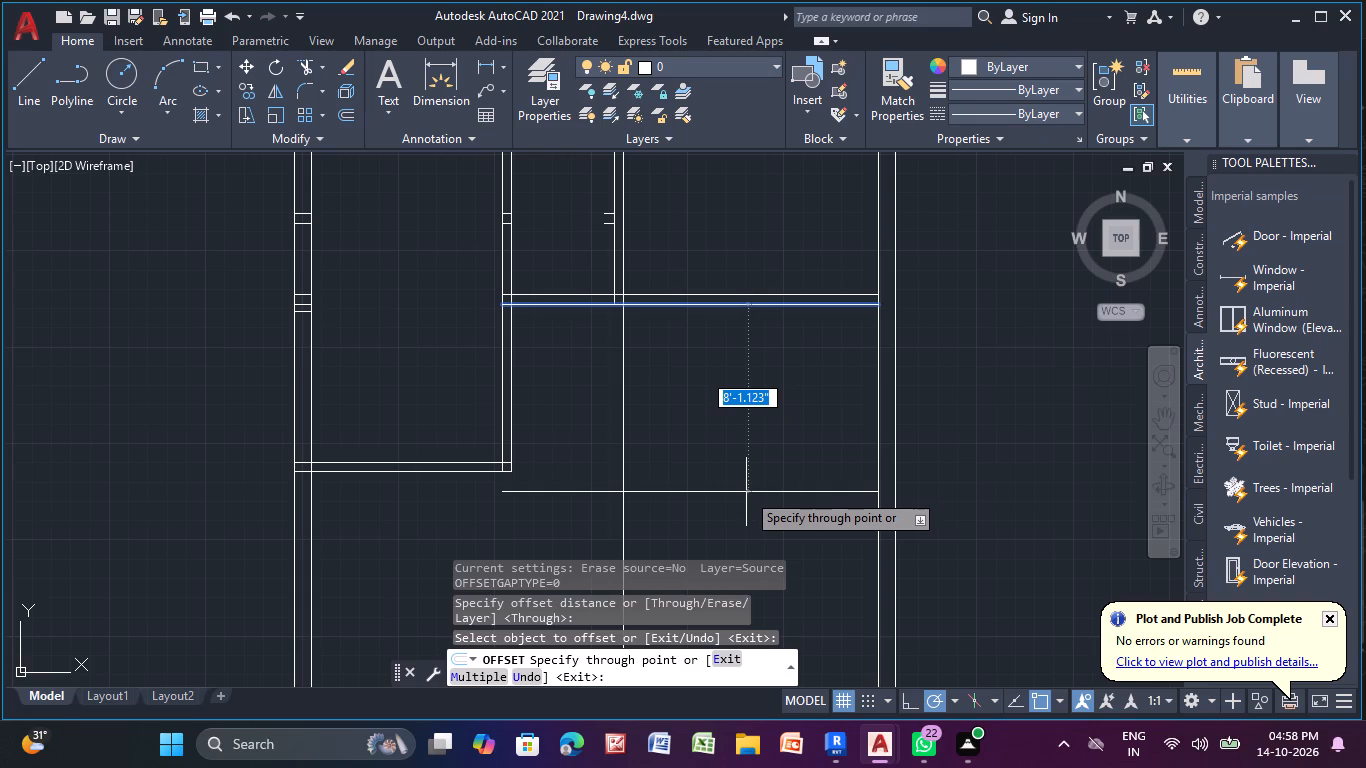
key("9")
type("'-0")
key("shift+quotedbl")
key("Return")
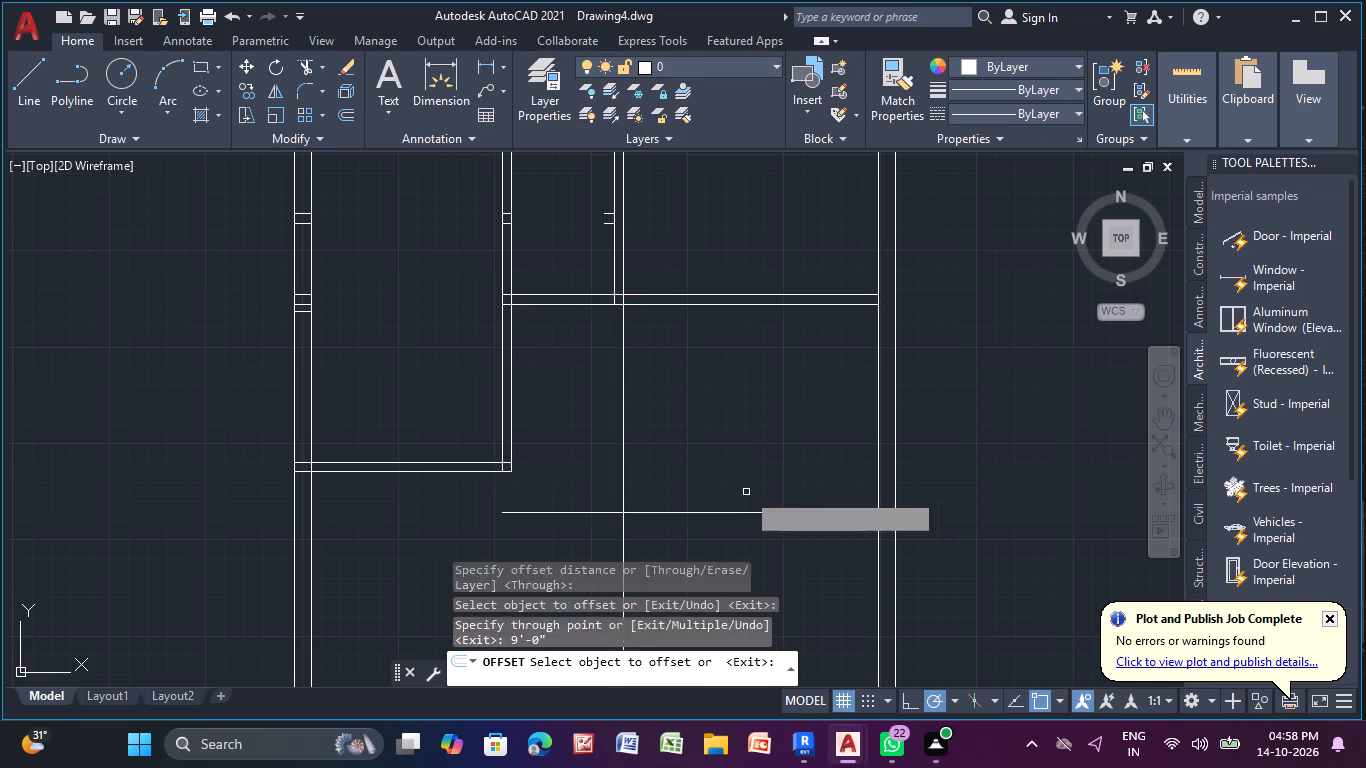
Offset the new horizontal line 4'-0" downward, and offset the resulting line another 4'-0" downward.
middle_click_drag(746, 492, 695, 218)
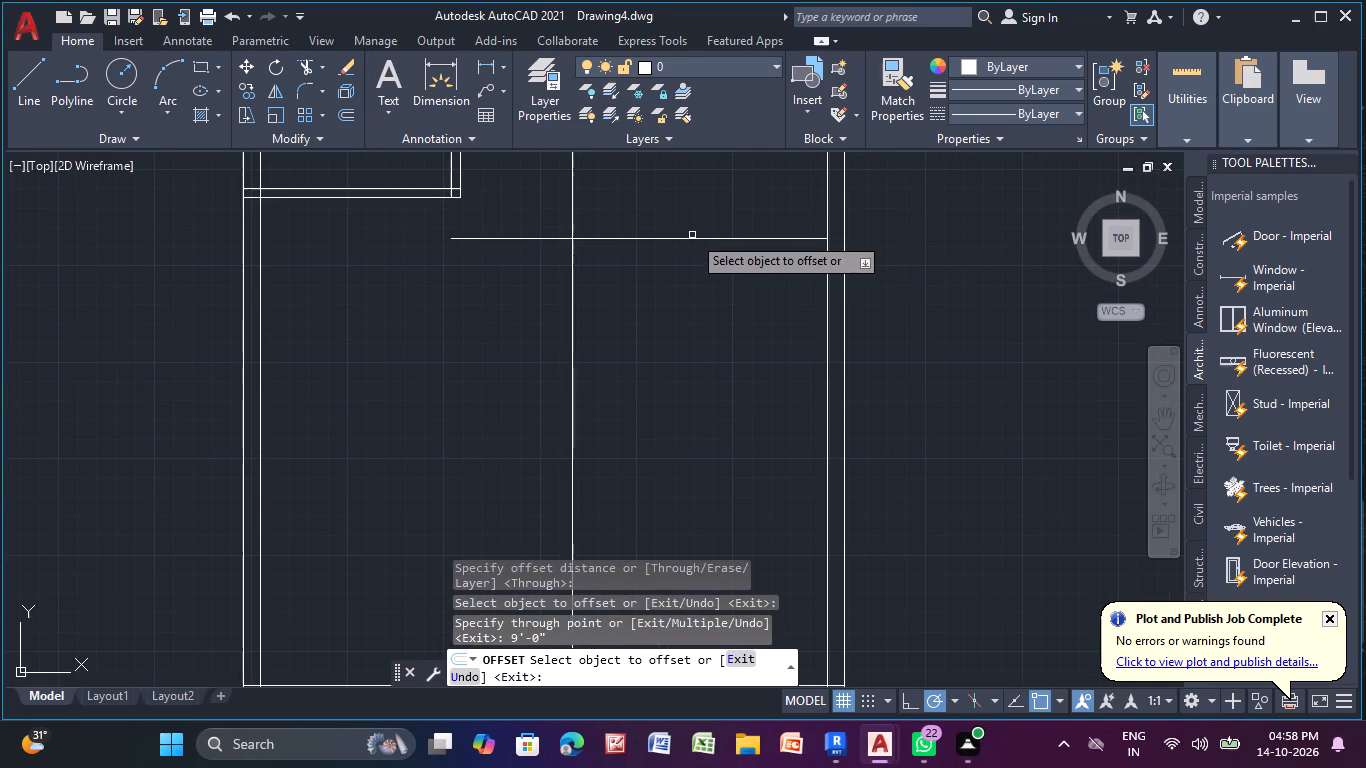
left_click(689, 238)
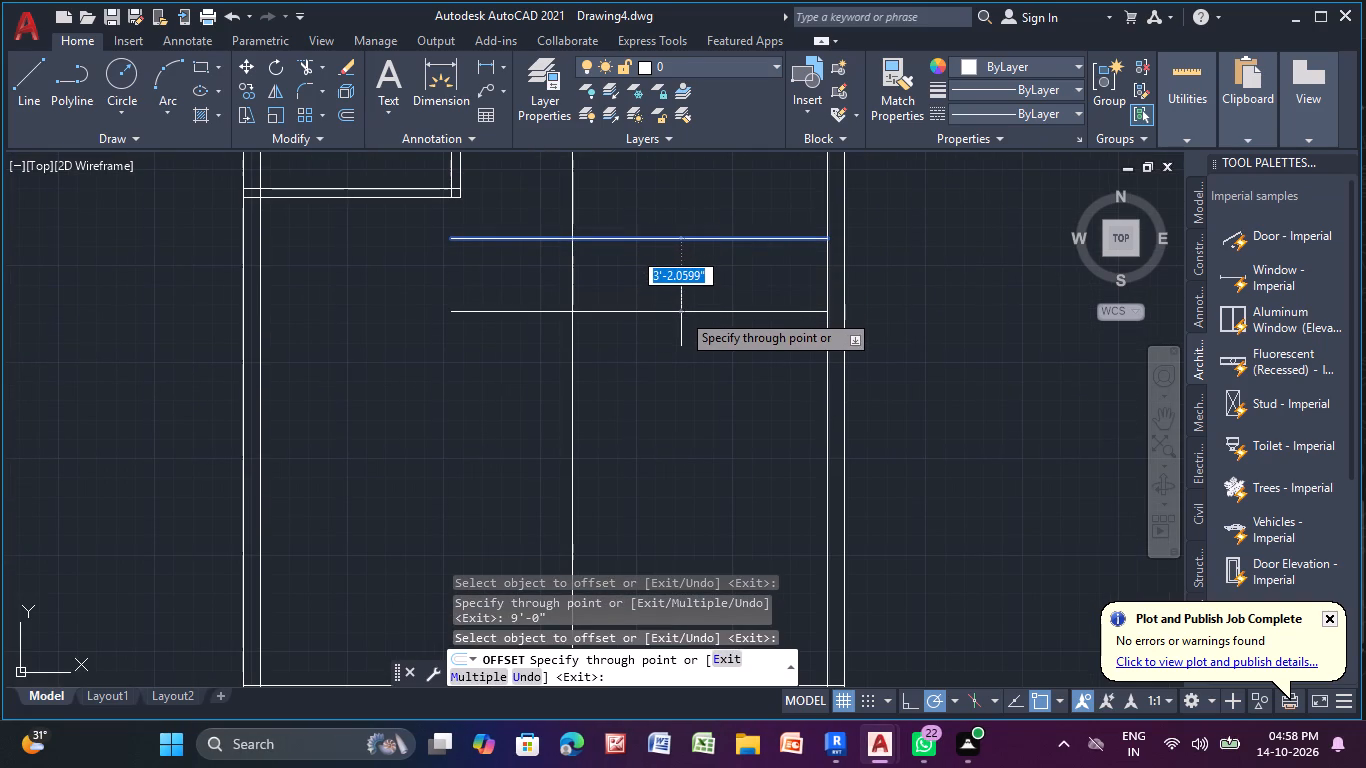
key("4")
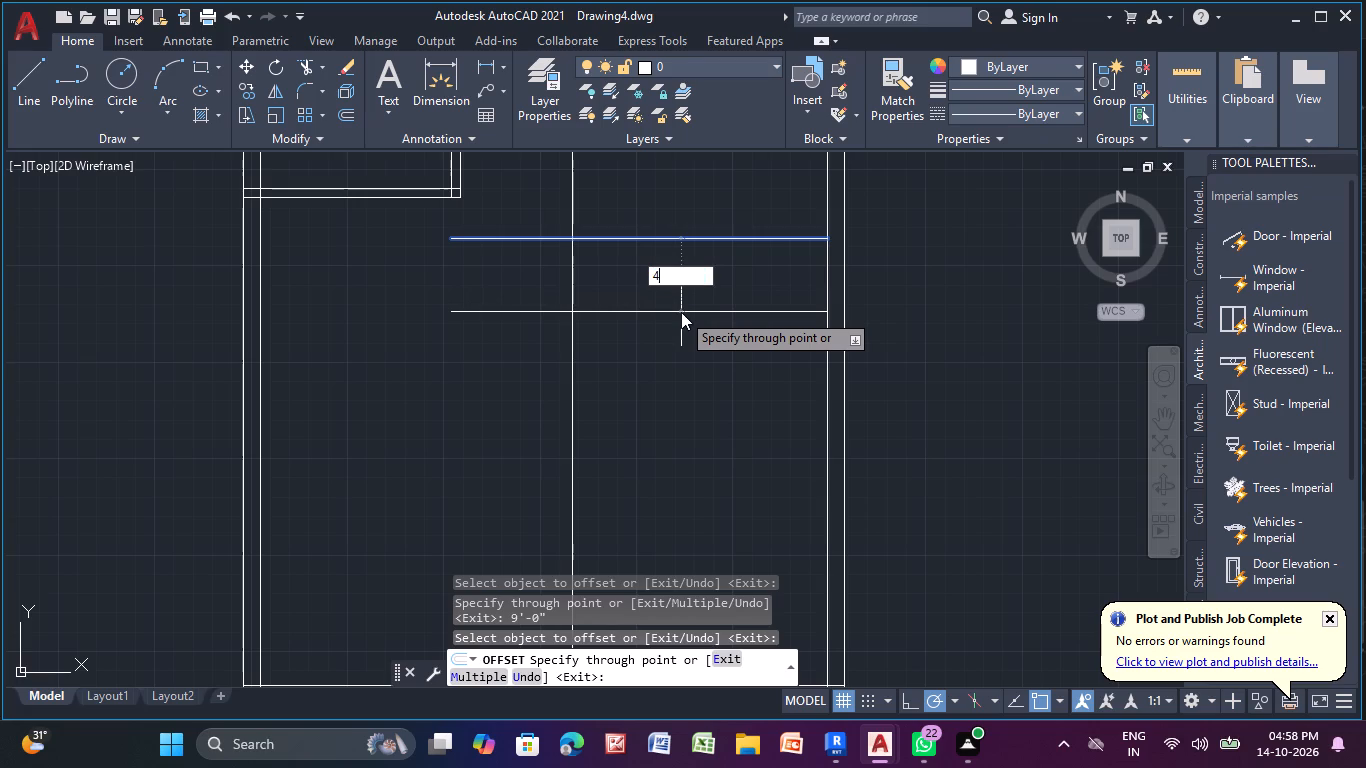
type("'-0")
key("shift+quotedbl")
key("Return")
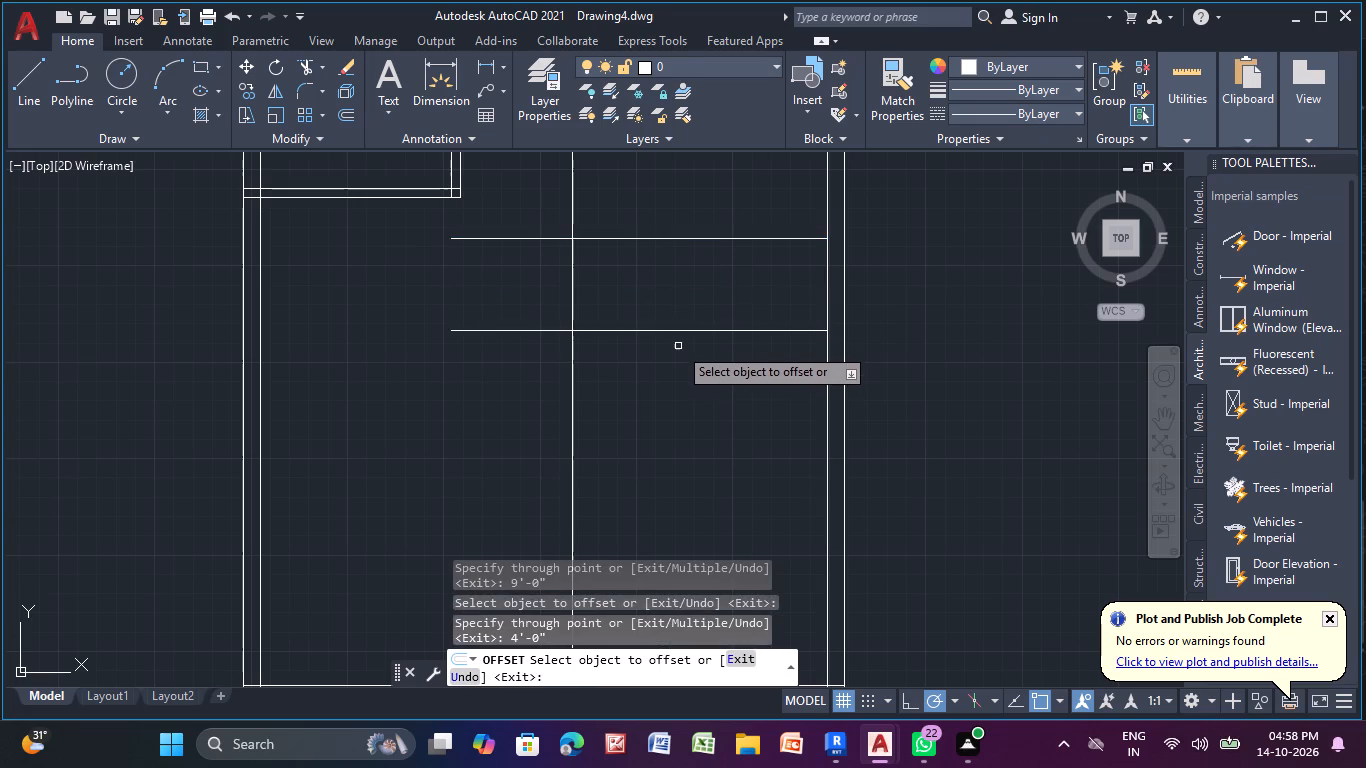
left_click(672, 332)
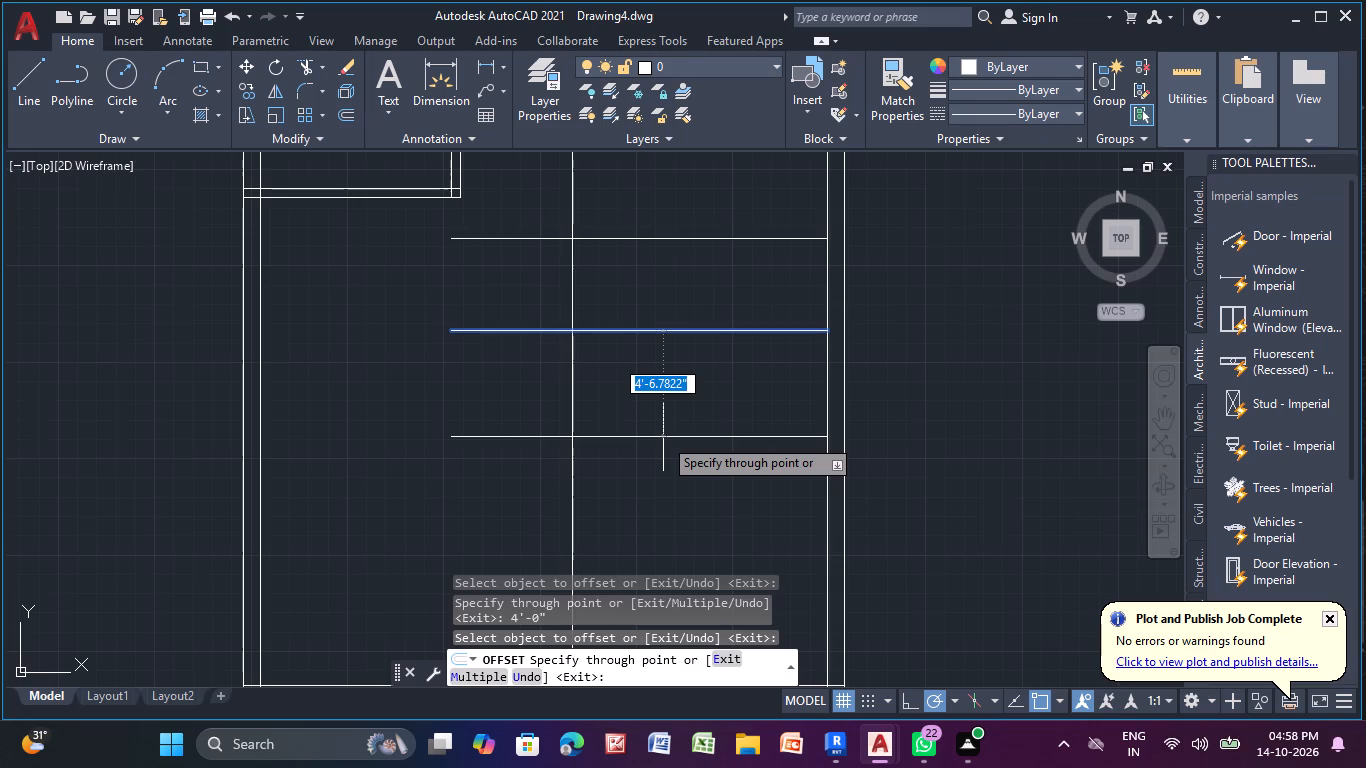
type("4'-0")
key("shift+quotedbl")
key("Return")
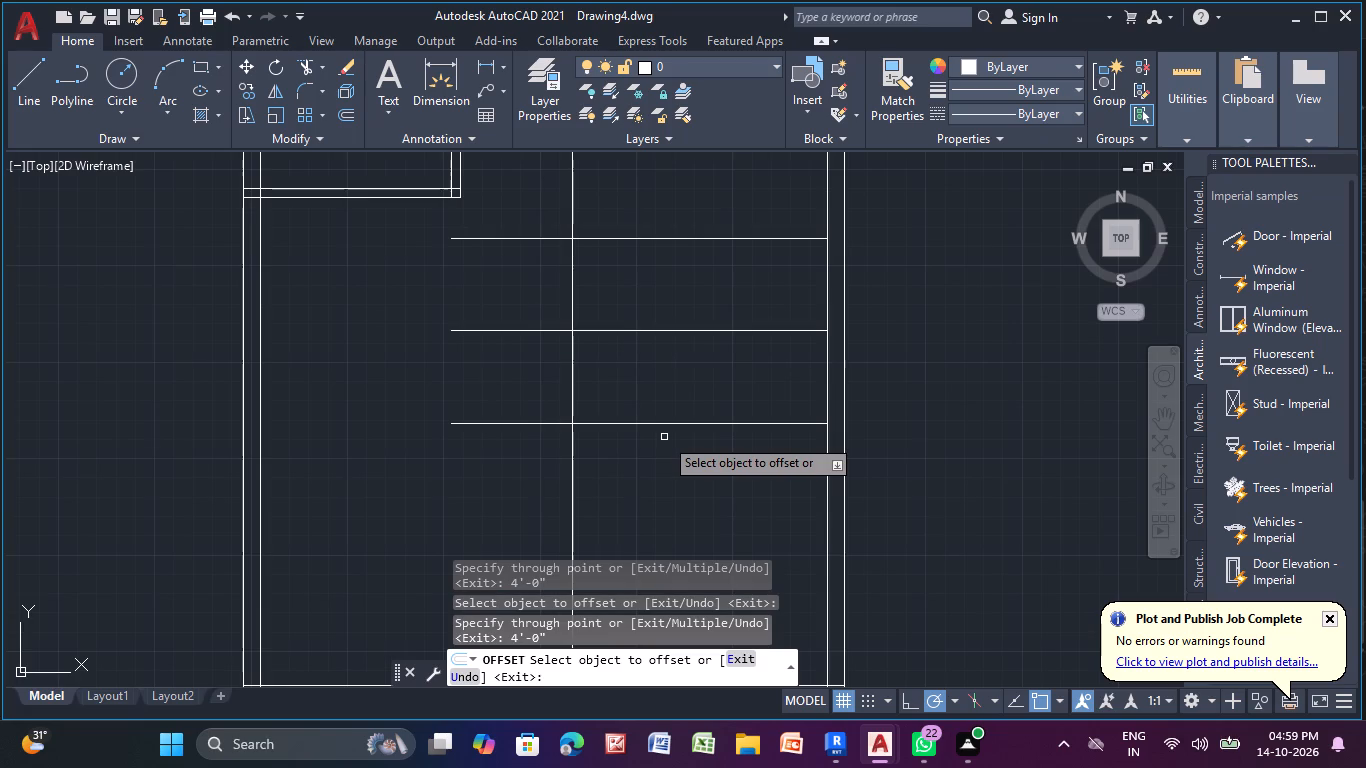
Offset each of the three new horizontal lines 5" downward to form partitions, working from the lowest to the highest.
middle_click_drag(766, 500, 817, 334)
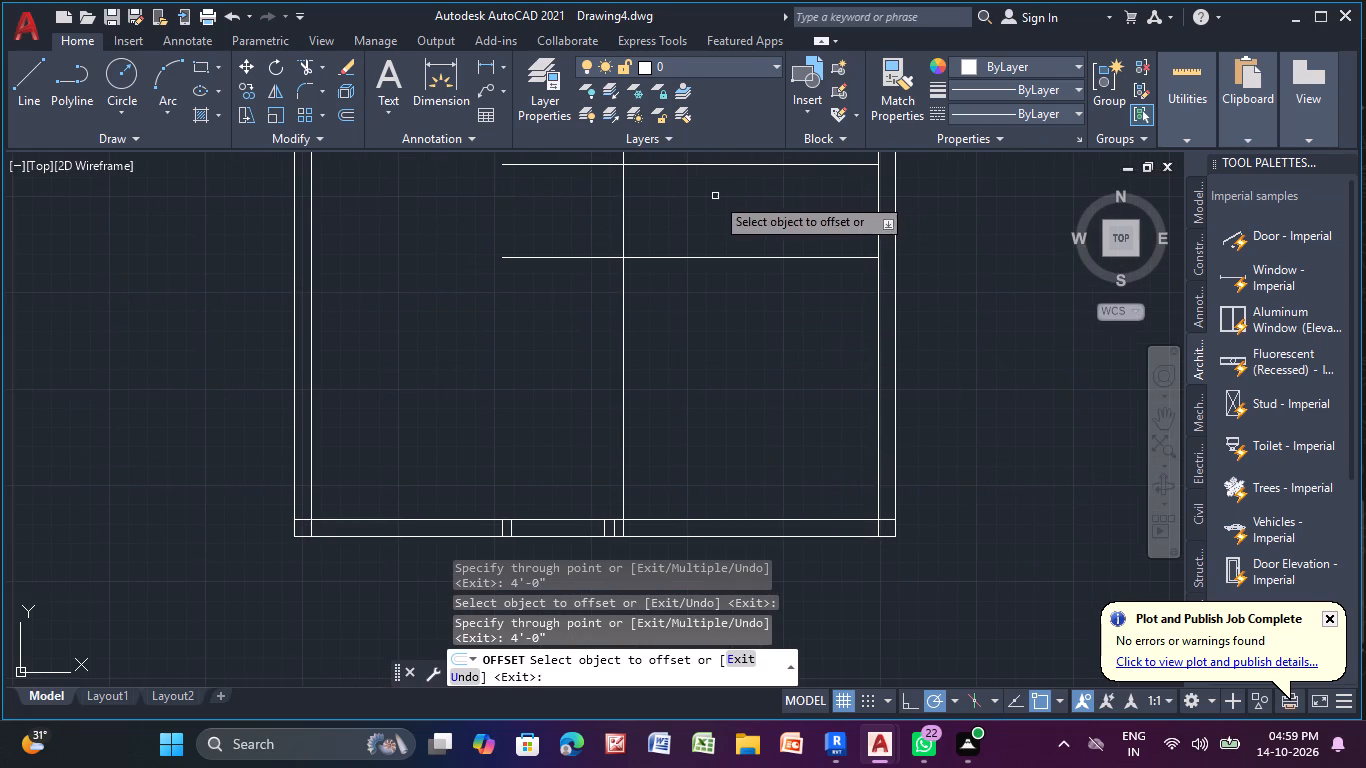
left_click(725, 255)
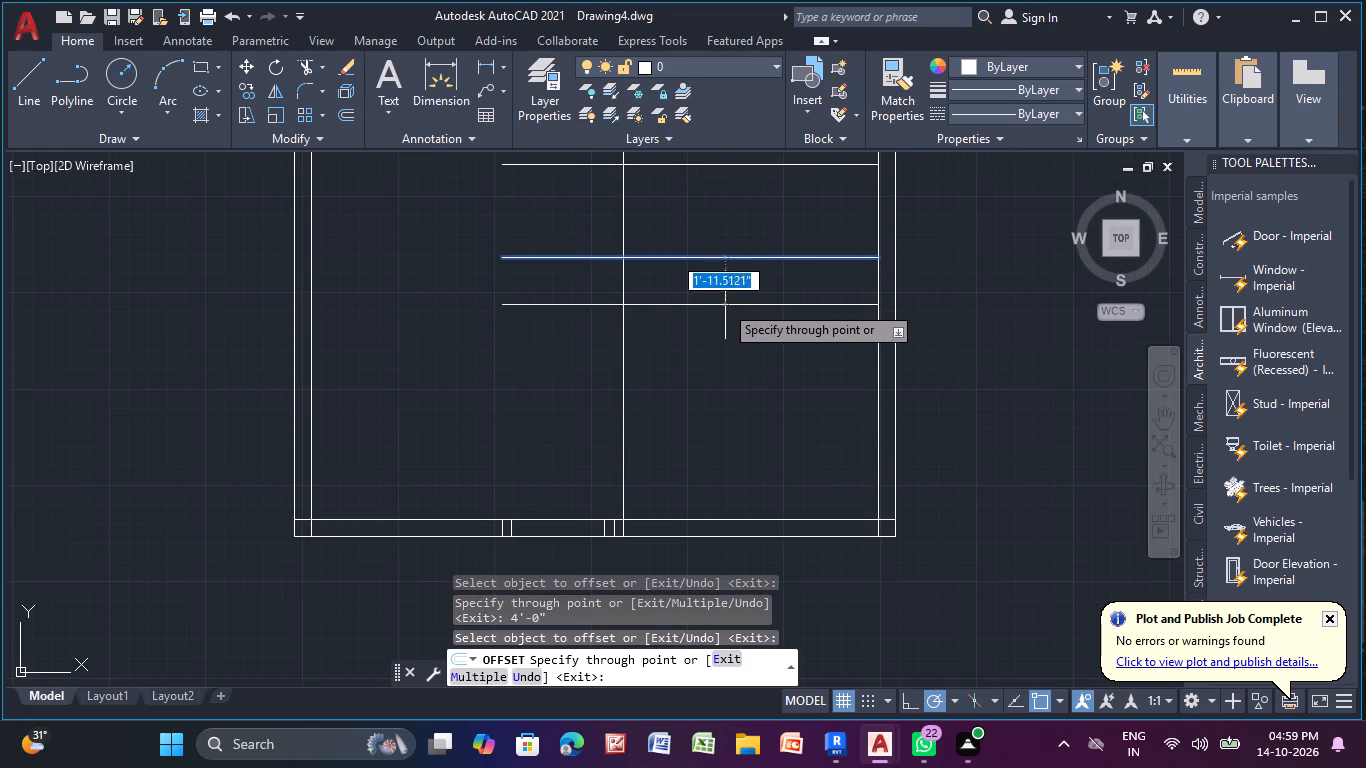
type("5\"")
key("Return")
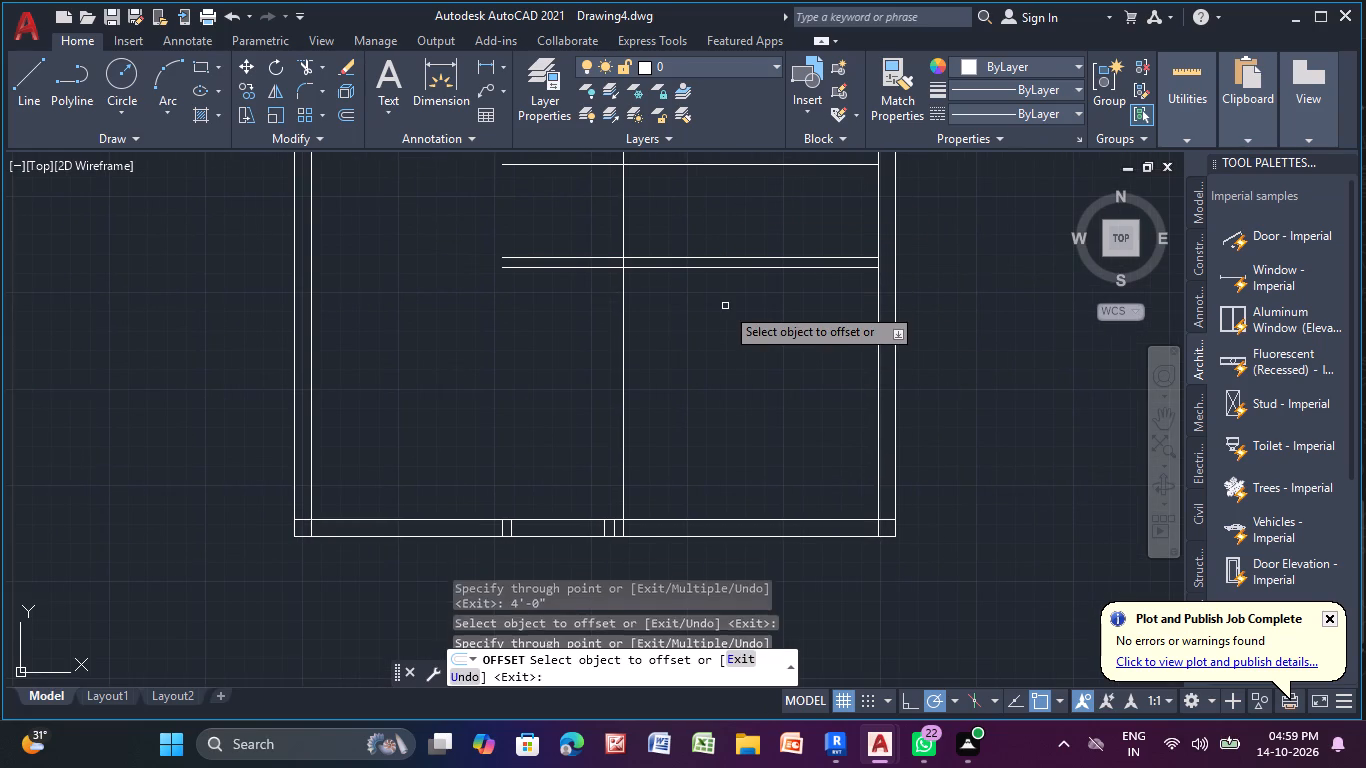
middle_click_drag(698, 332, 646, 541)
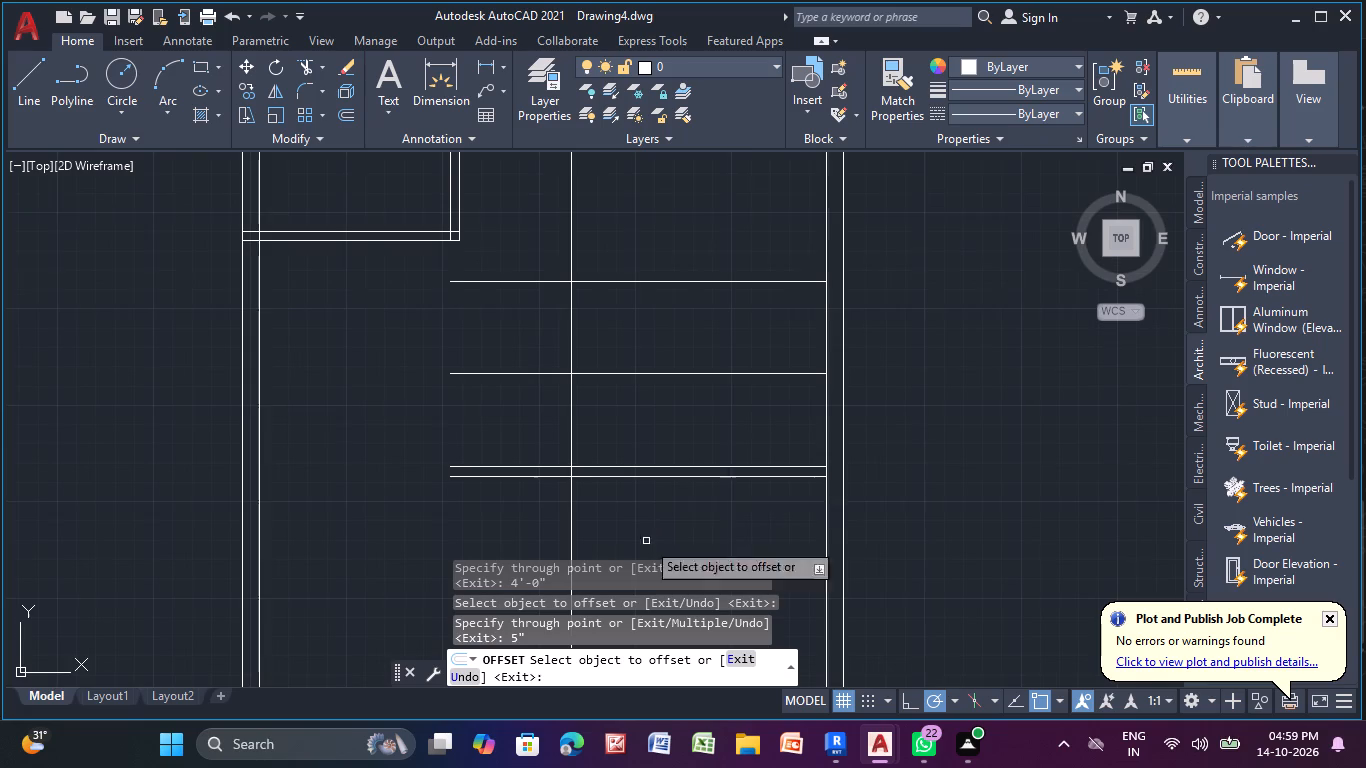
left_click(683, 374)
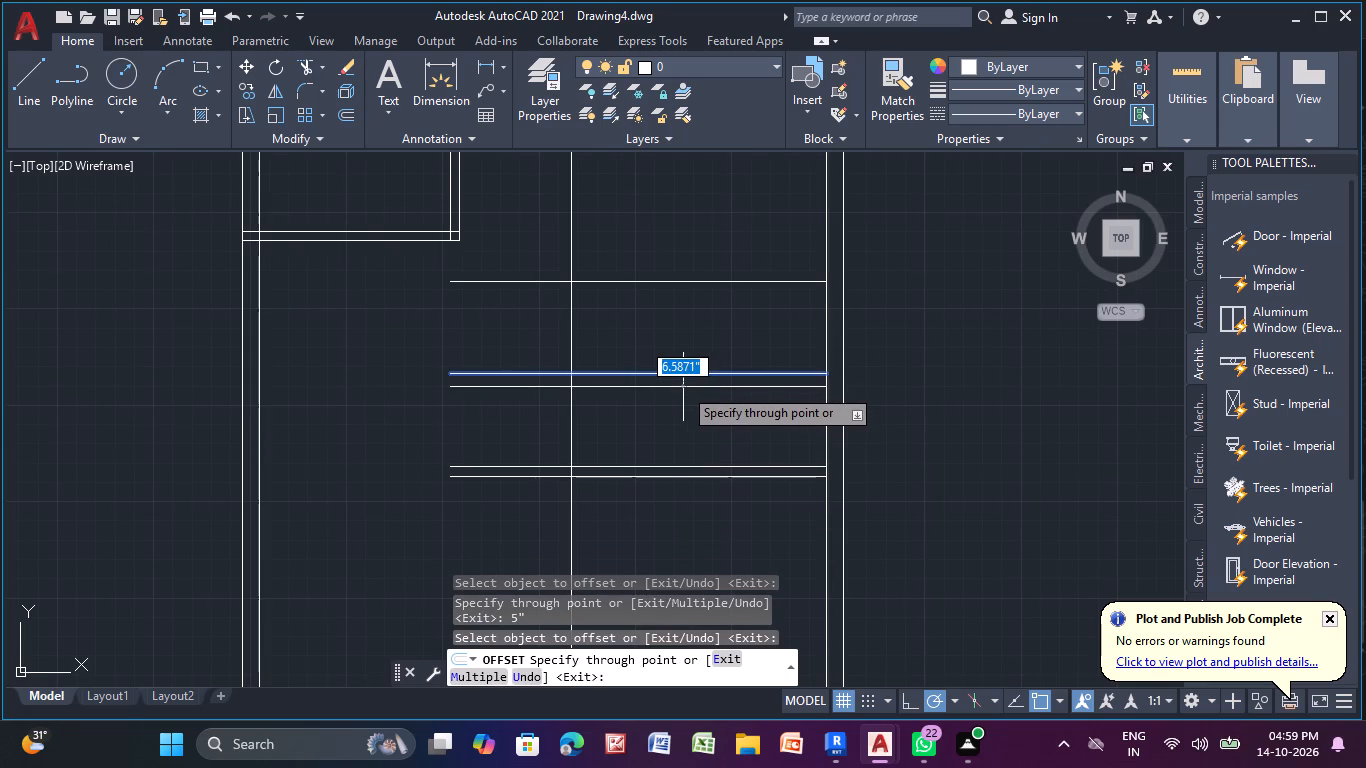
key("5")
key("shift+quotedbl")
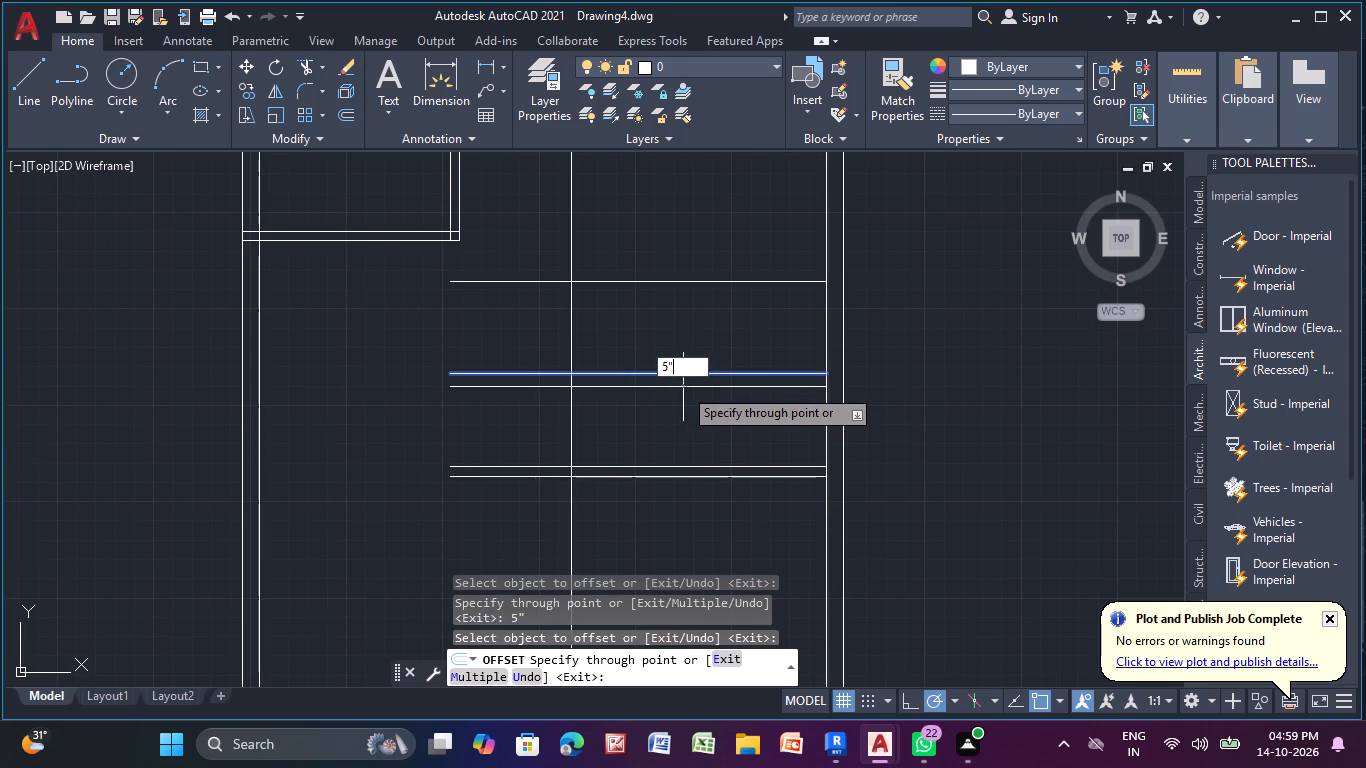
key("Return")
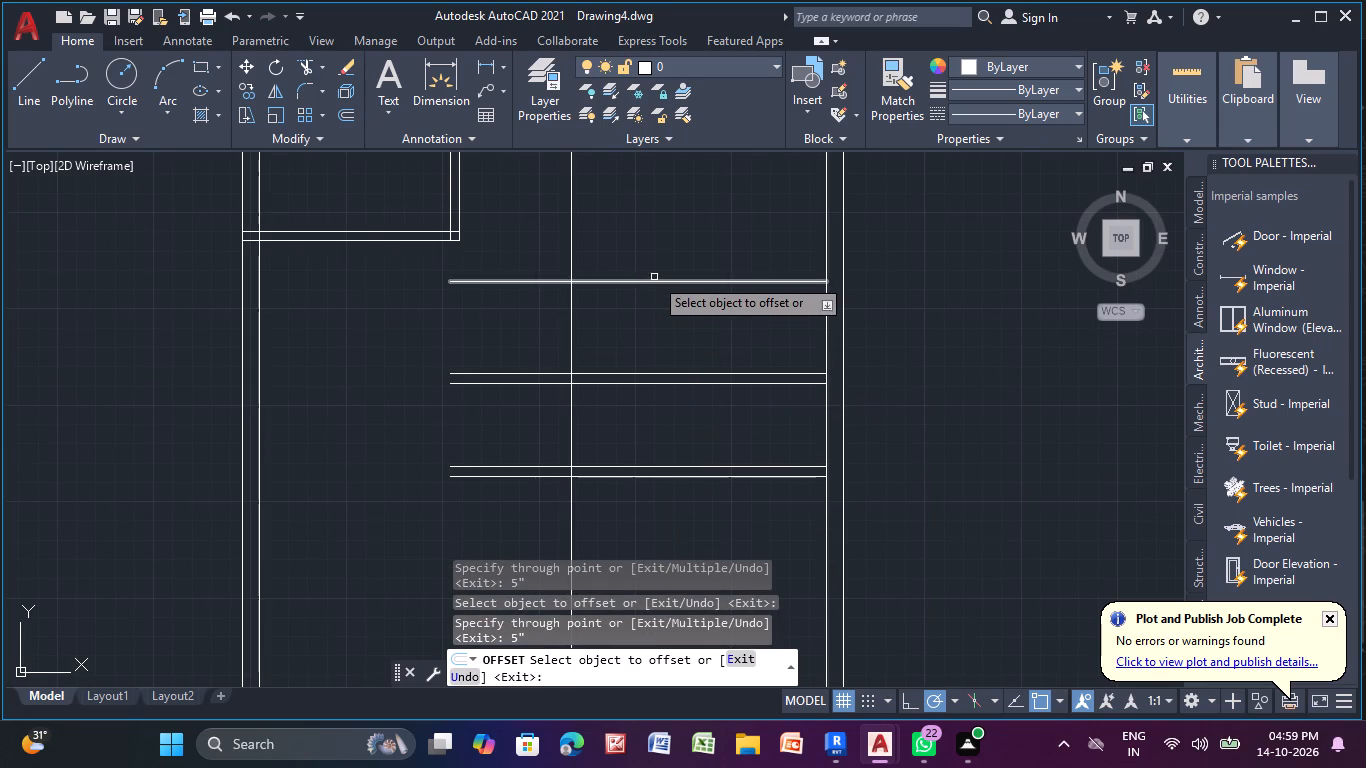
left_click(642, 282)
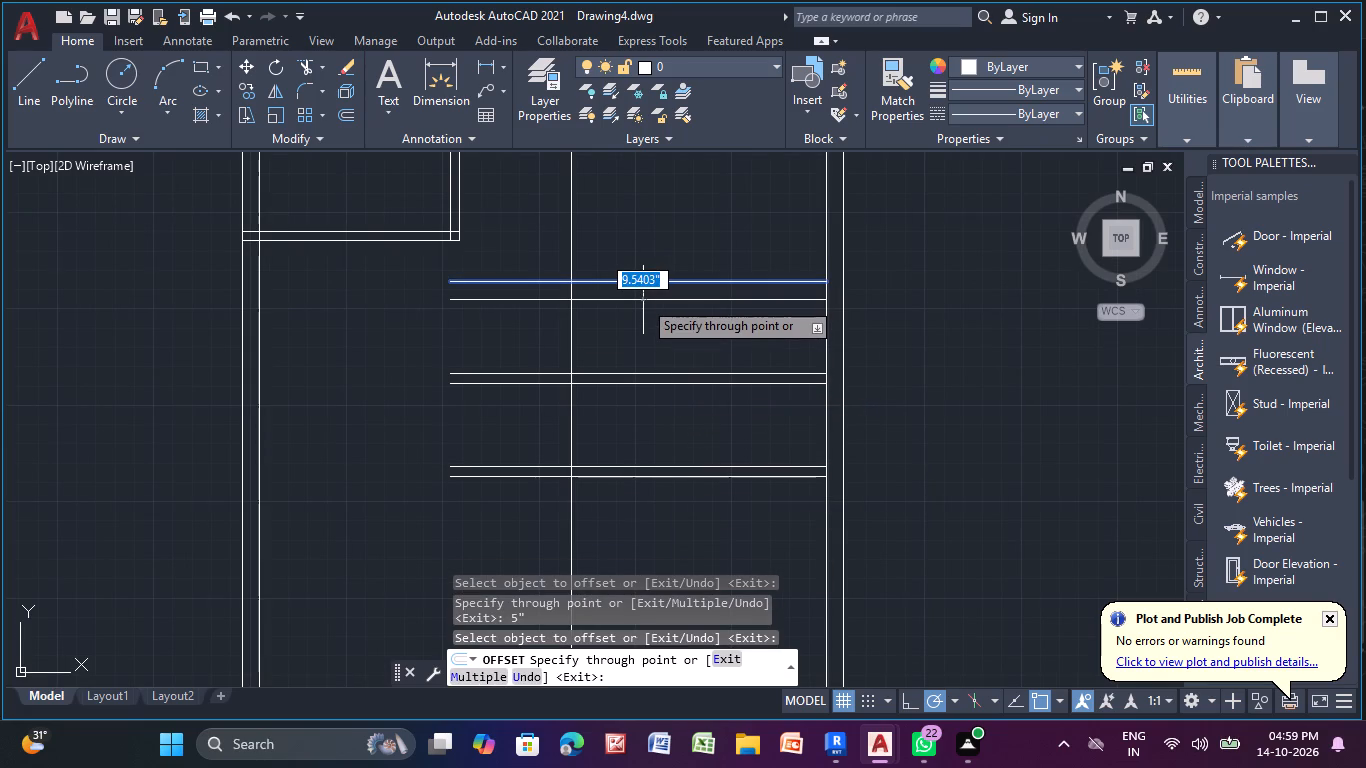
key("6")
key("BackSpace")
key("5")
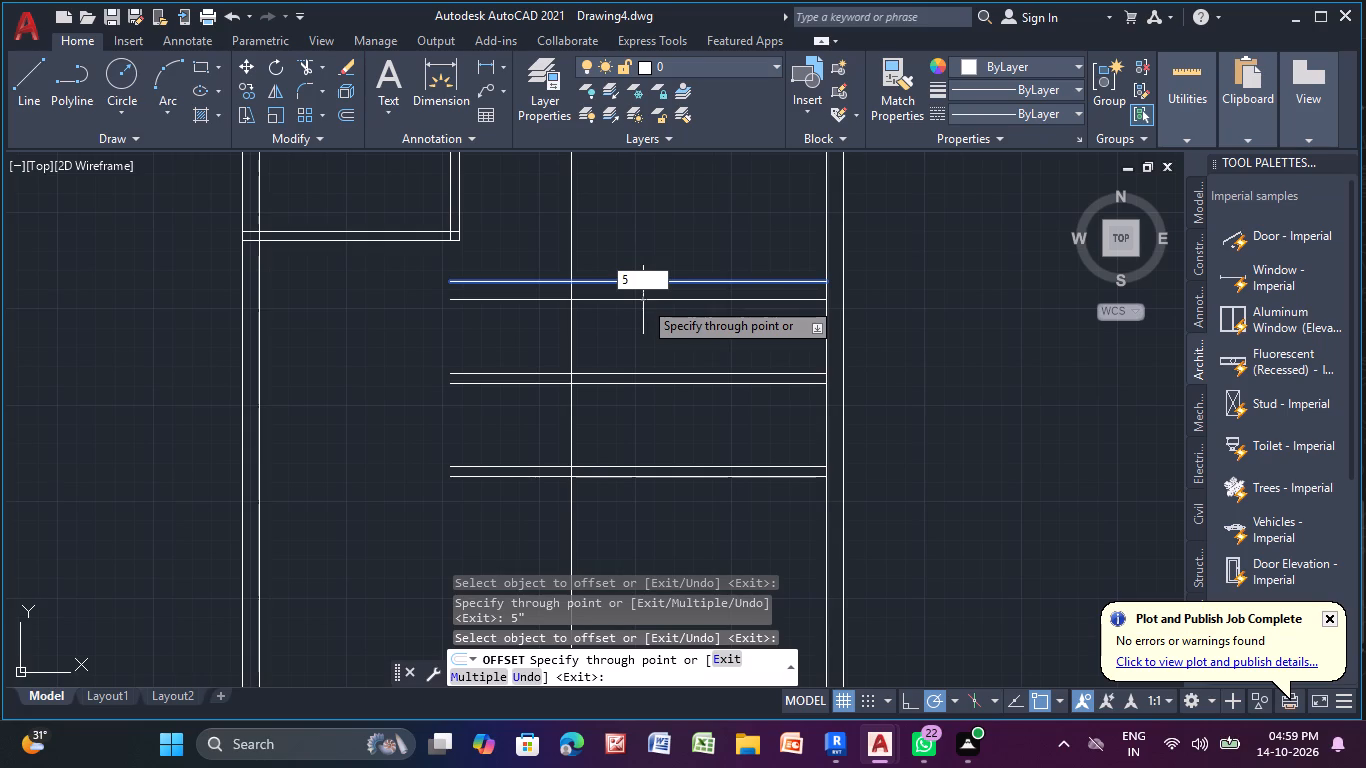
key("shift+quotedbl")
key("Return")
Trim the three new partitions' line ends that extend left of the long vertical line, and leave Trim.
middle_click_drag(659, 279, 616, 556)
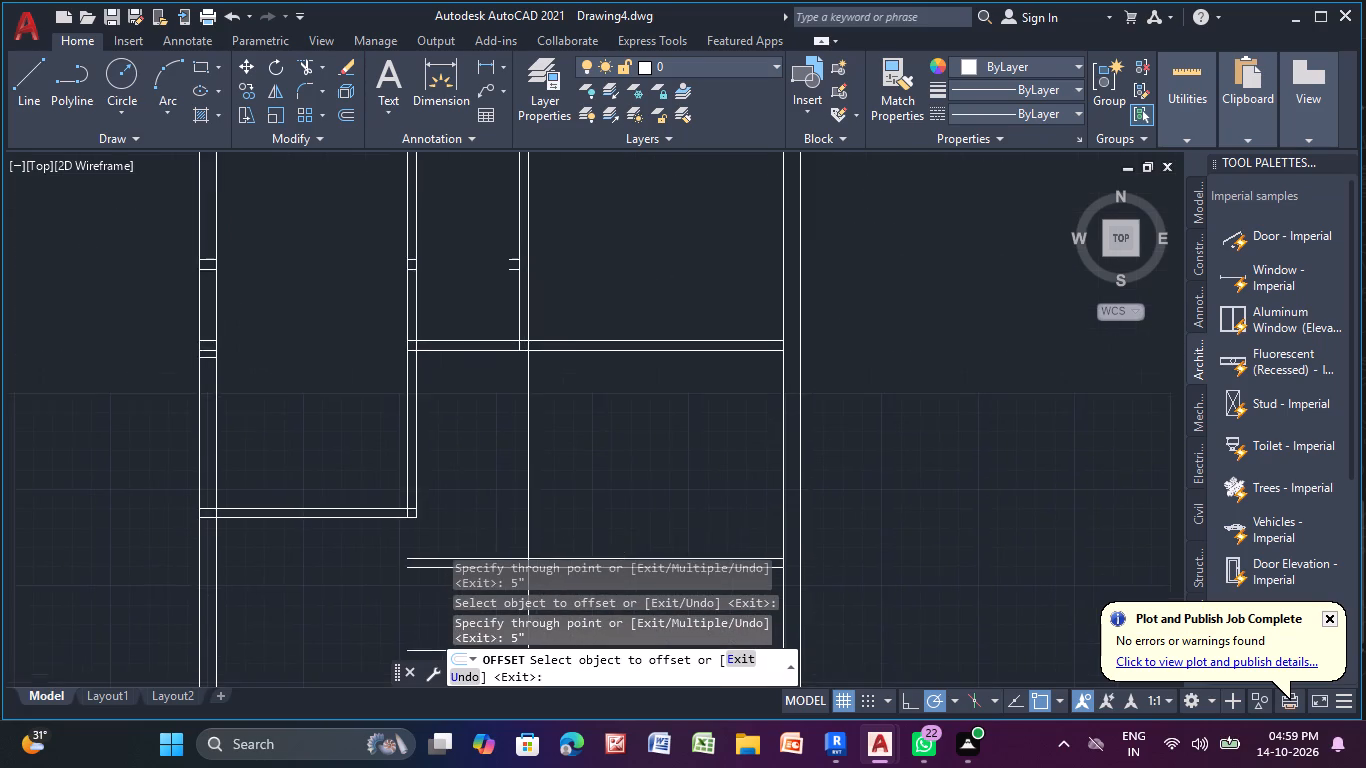
middle_click_drag(616, 511, 625, 330)
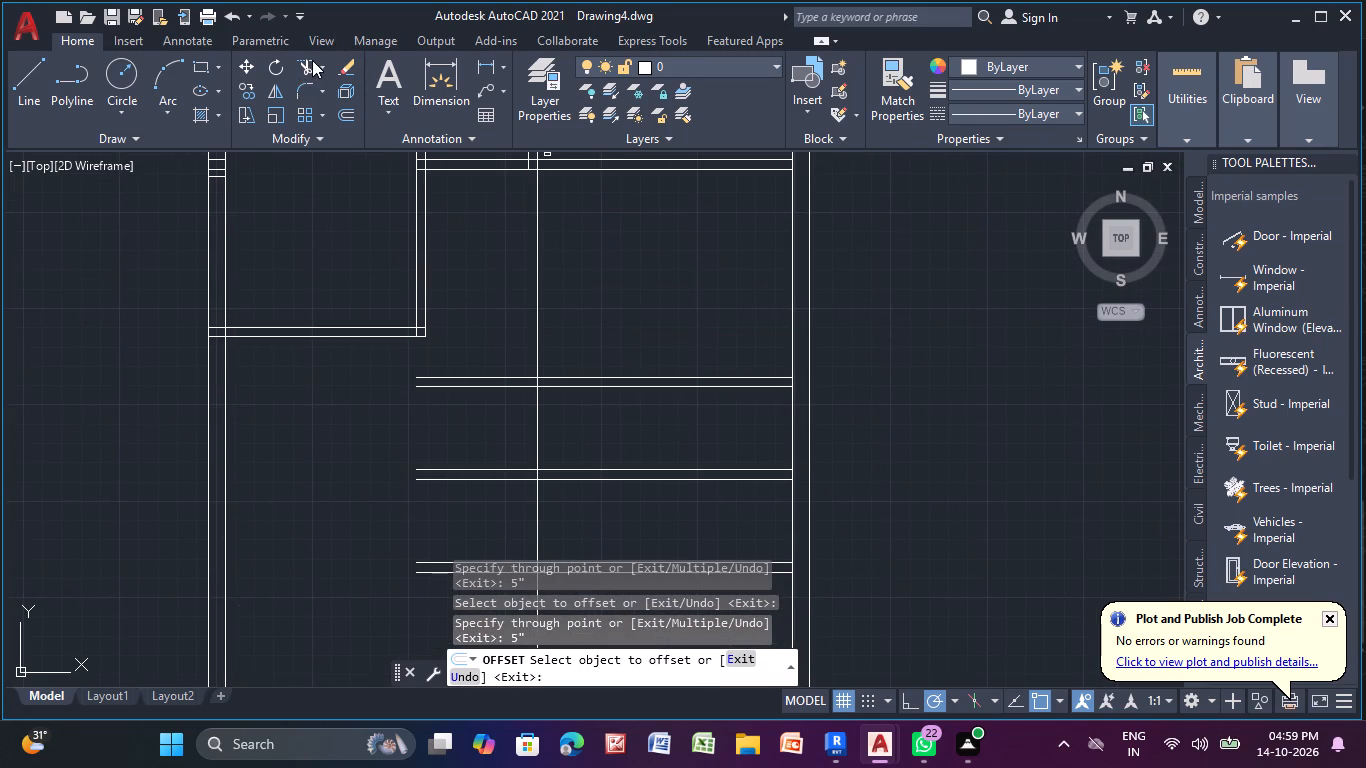
left_click(300, 66)
middle_click_drag(478, 362, 483, 352)
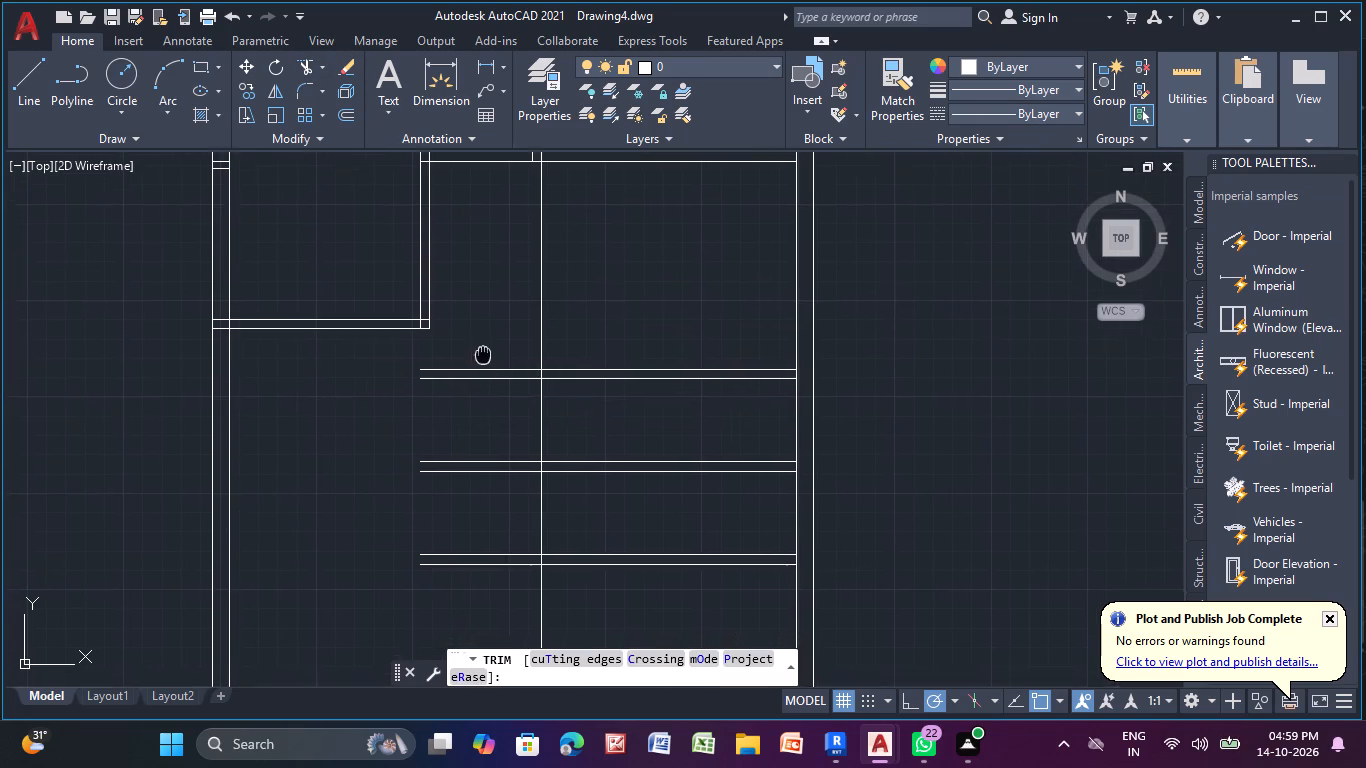
middle_click_drag(483, 352, 539, 210)
left_click_drag(542, 208, 565, 456)
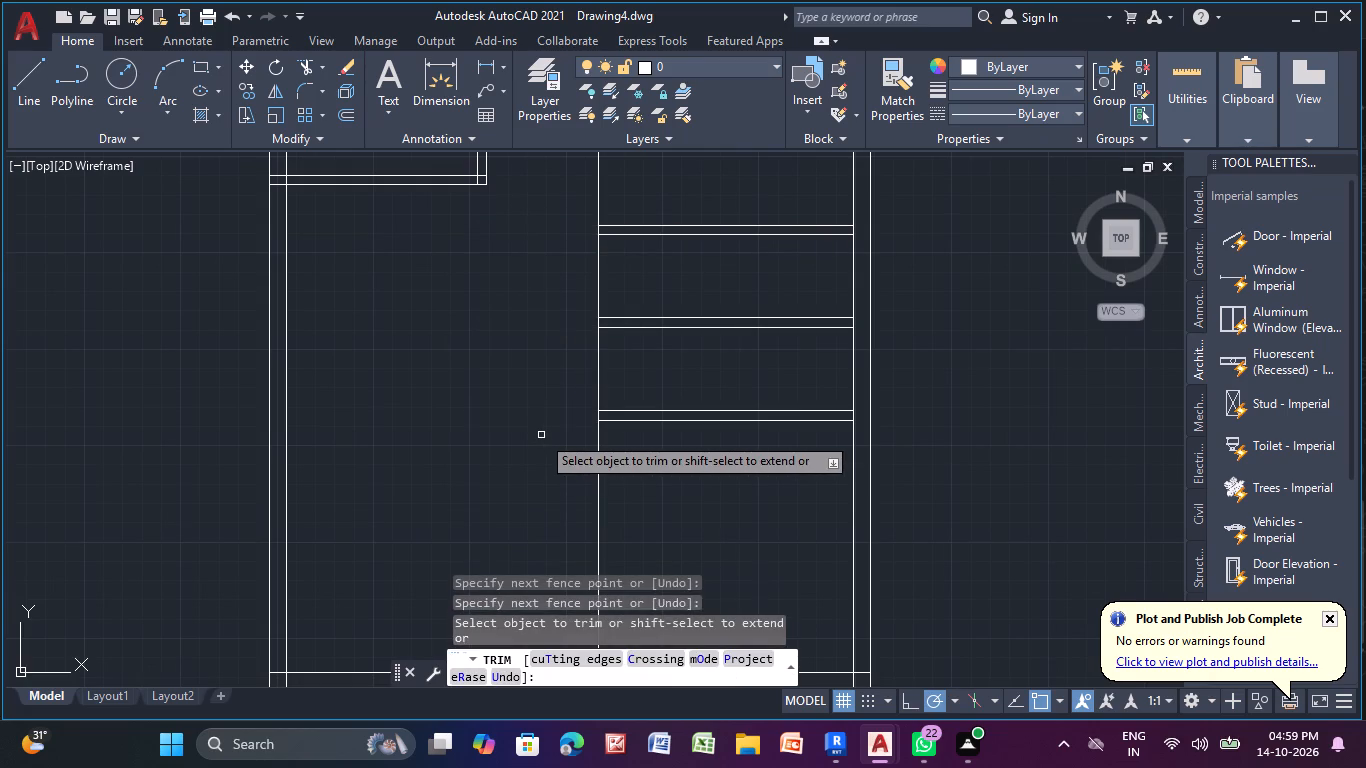
key("Escape")
Offset the long vertical line 5" to the left using the Through option to form a partition, and leave Offset.
scroll(541, 435, "down", 2)
middle_click_drag(546, 459, 546, 461)
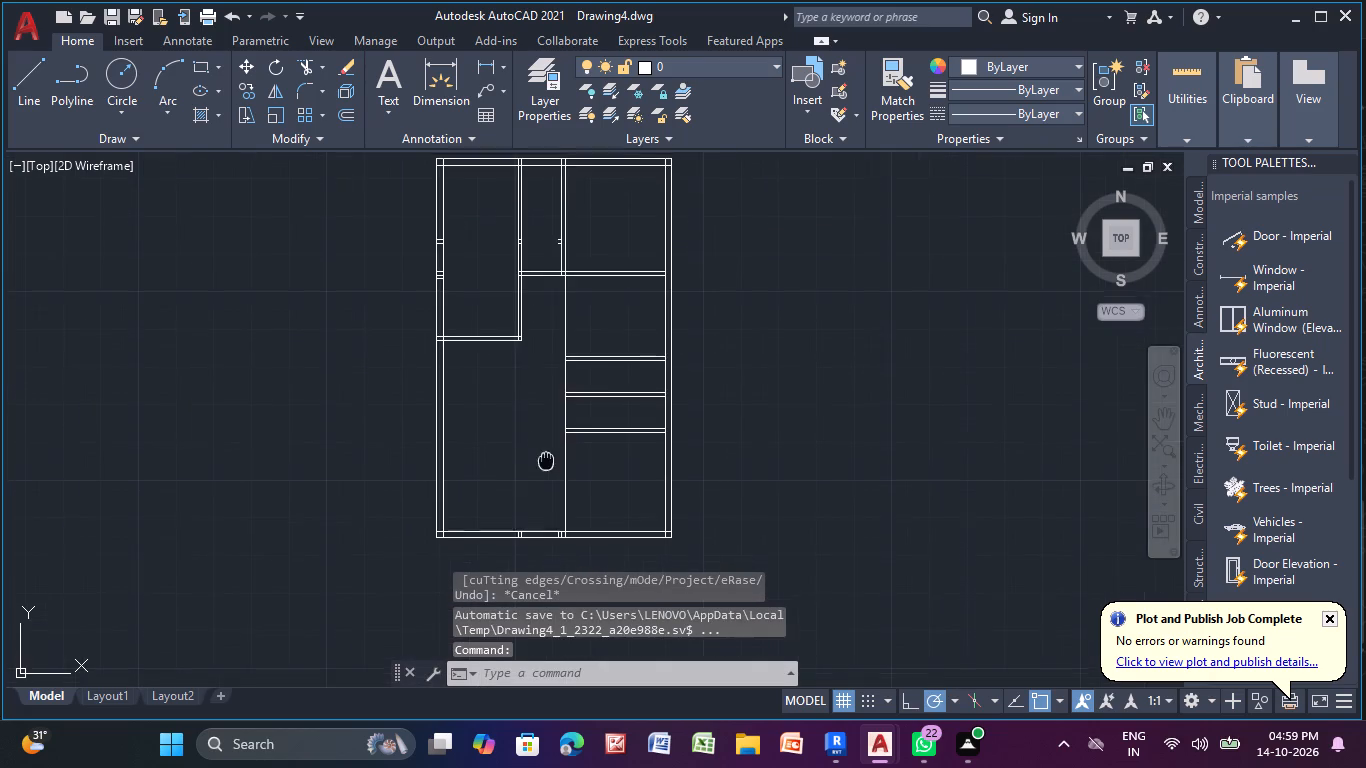
middle_click_drag(546, 461, 563, 511)
scroll(639, 394, "up", 2)
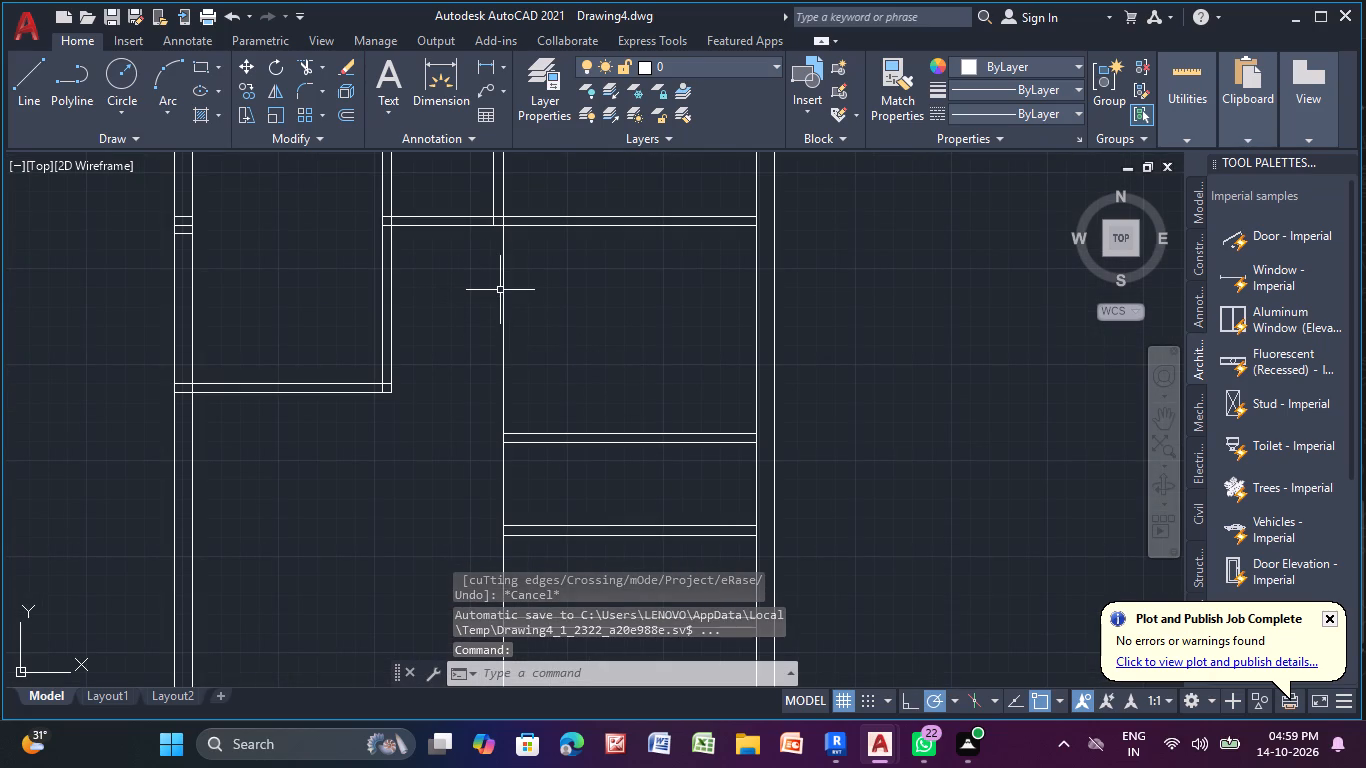
left_click(503, 277)
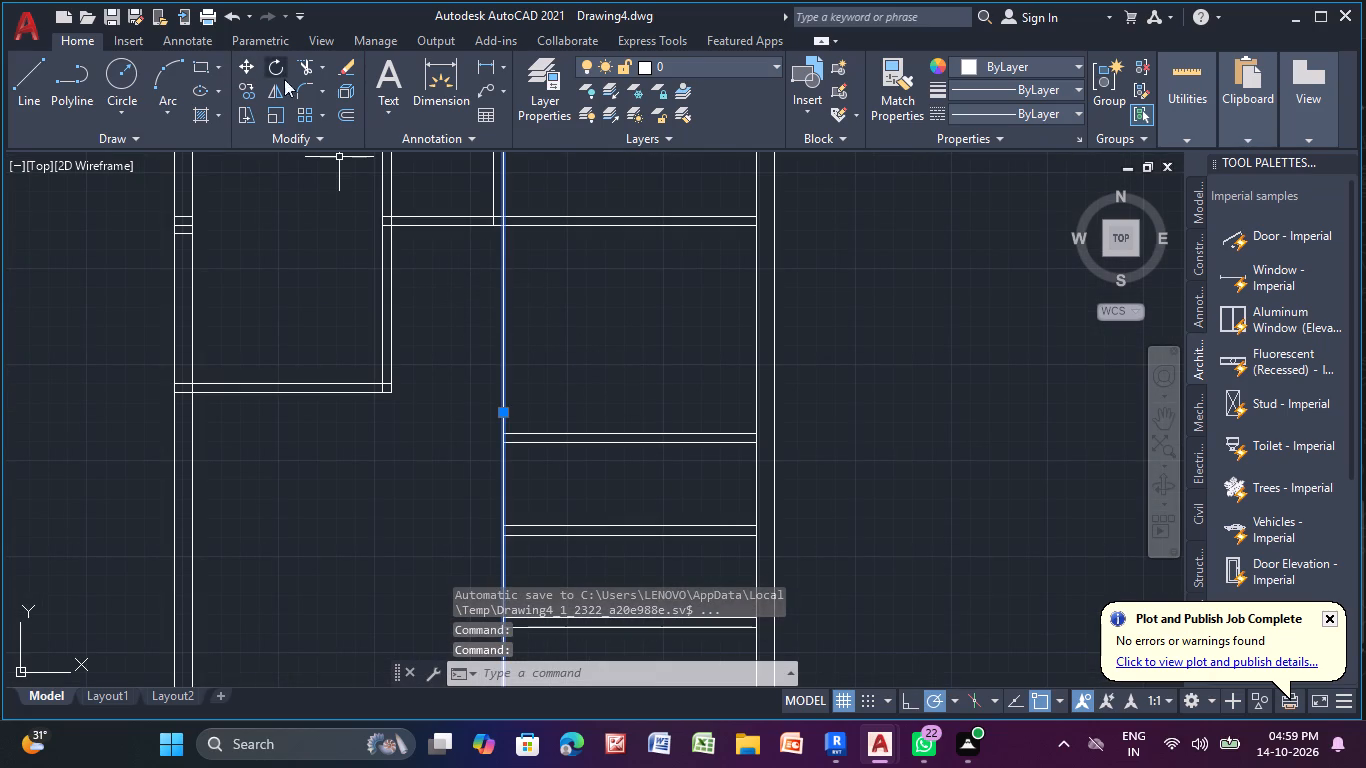
left_click(348, 119)
key("Return")
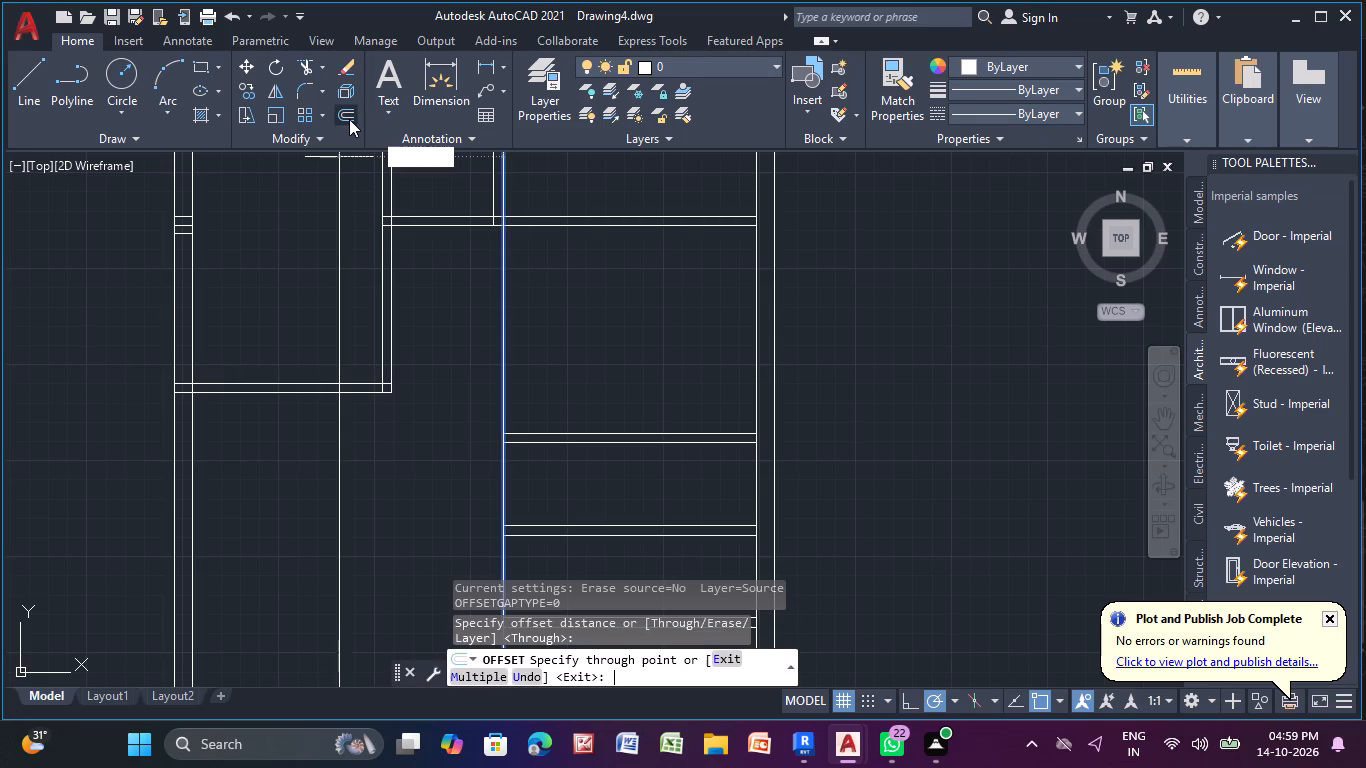
key("5")
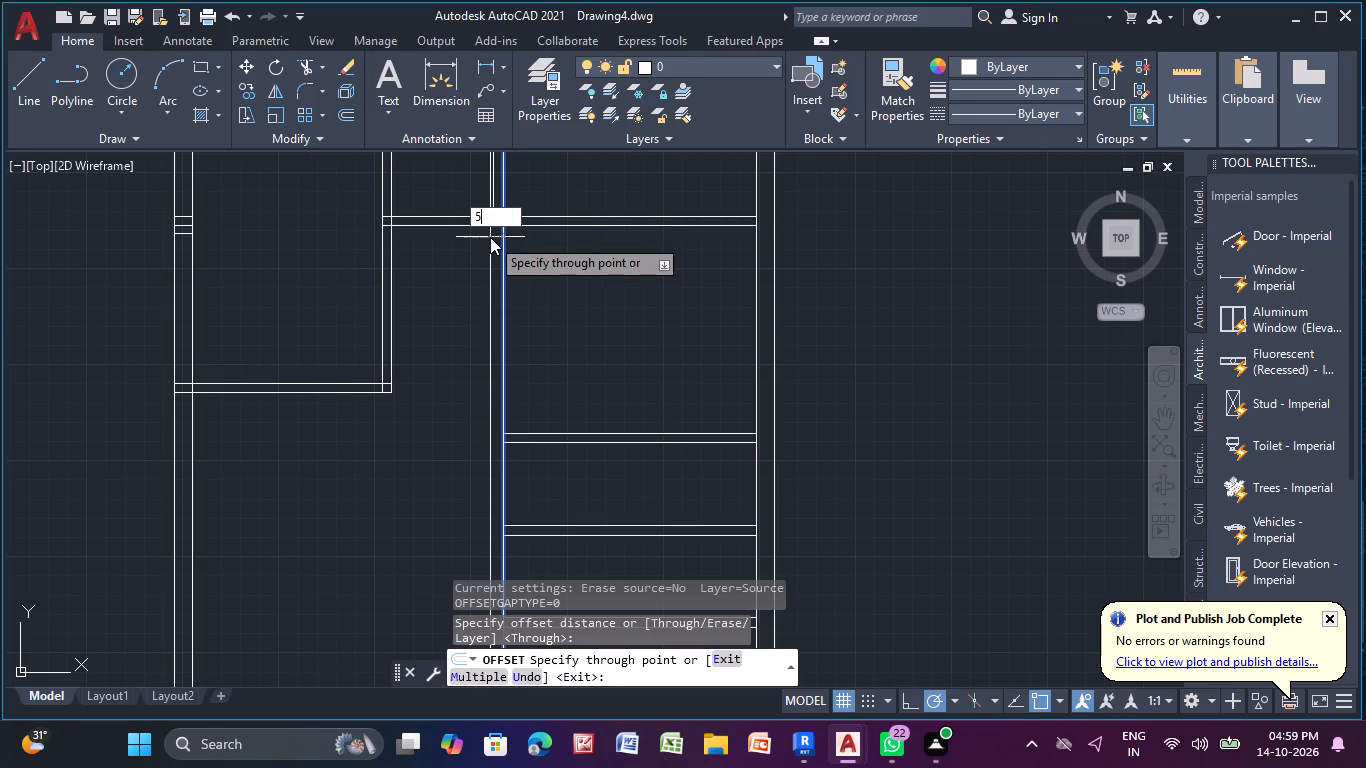
key("shift+quotedbl")
key("Return")
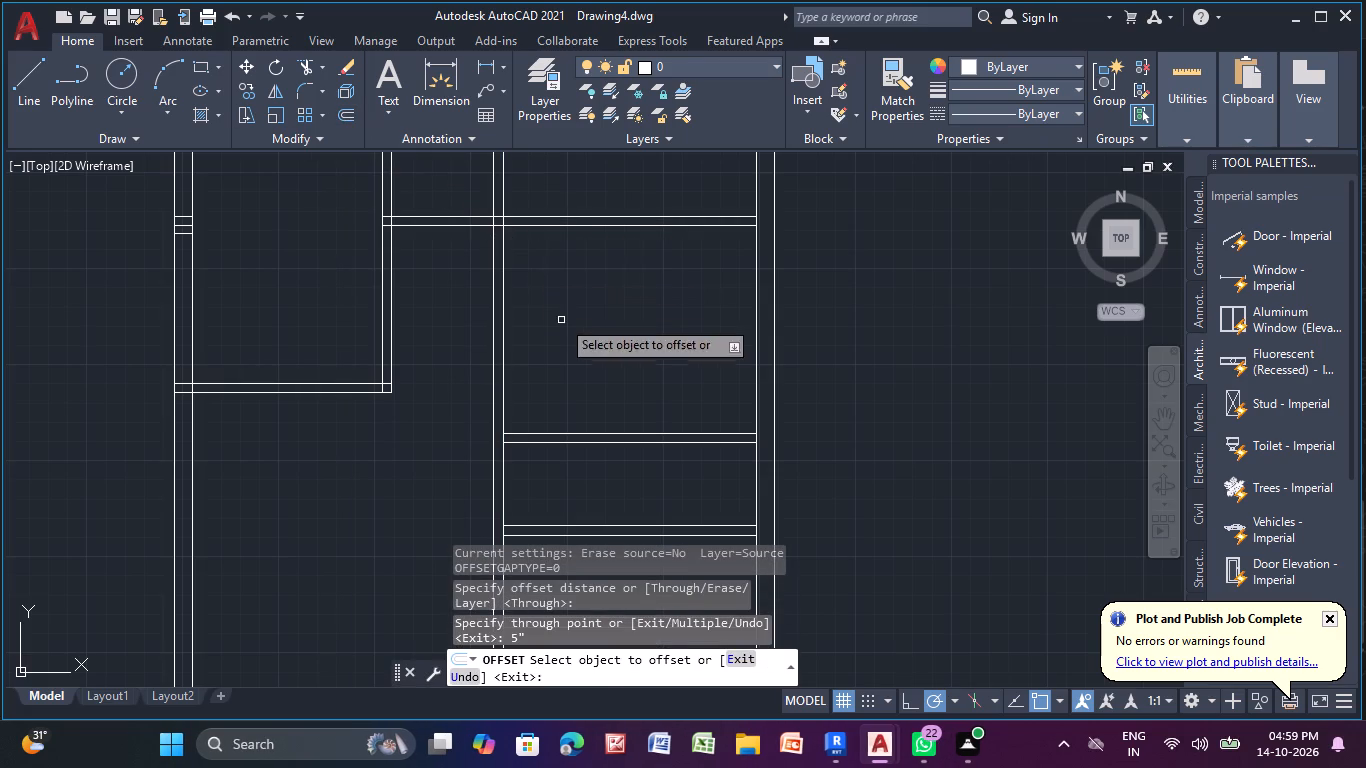
key("Escape")
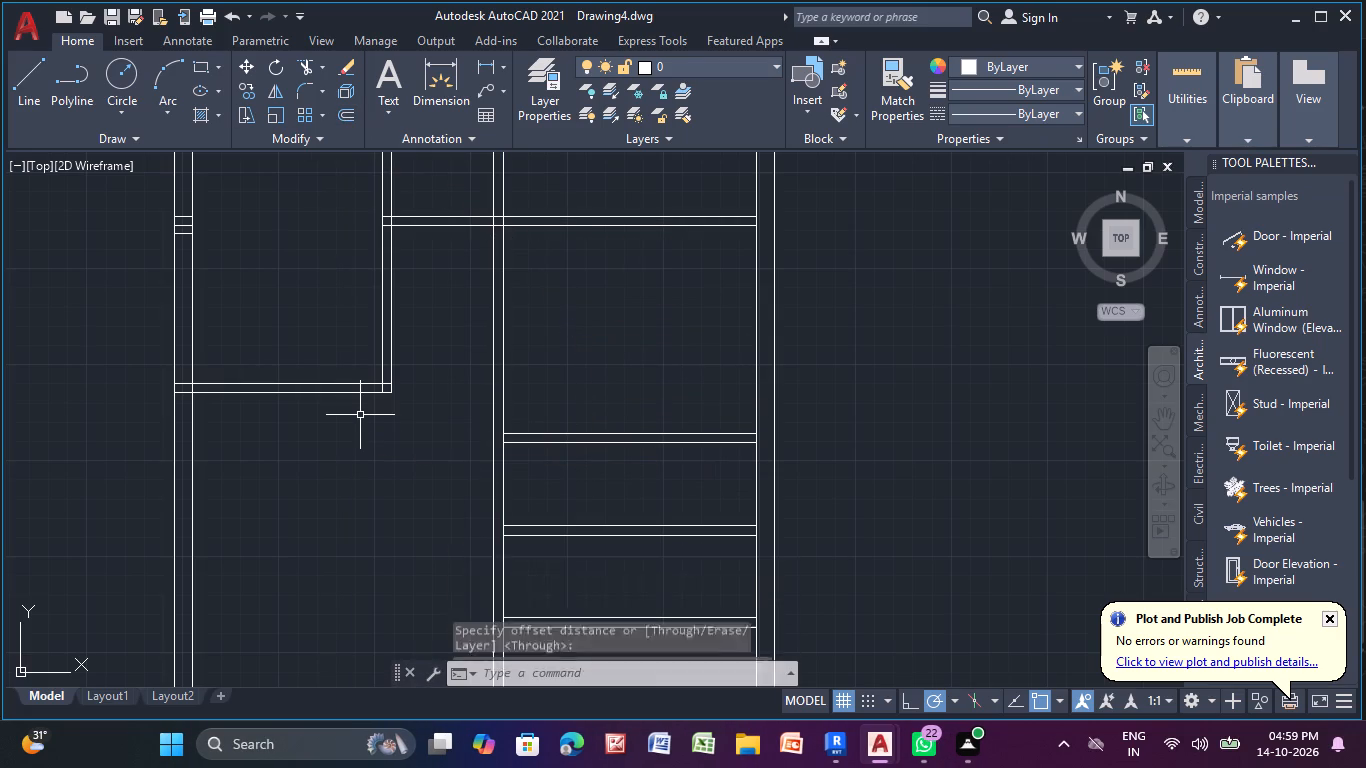
key("Escape")
Extend both lines of each of the three horizontal partitions left to the new vertical line, and leave Extend.
type("ex")
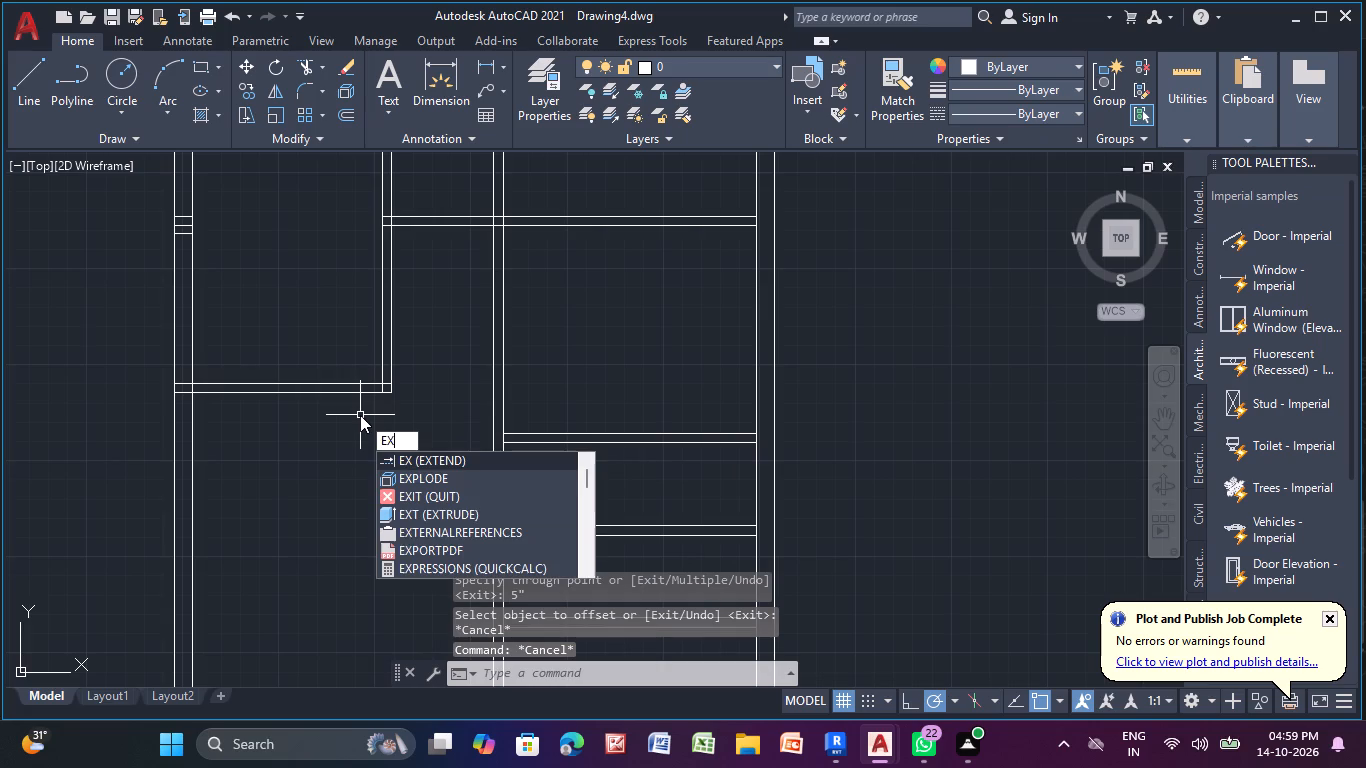
left_click(458, 465)
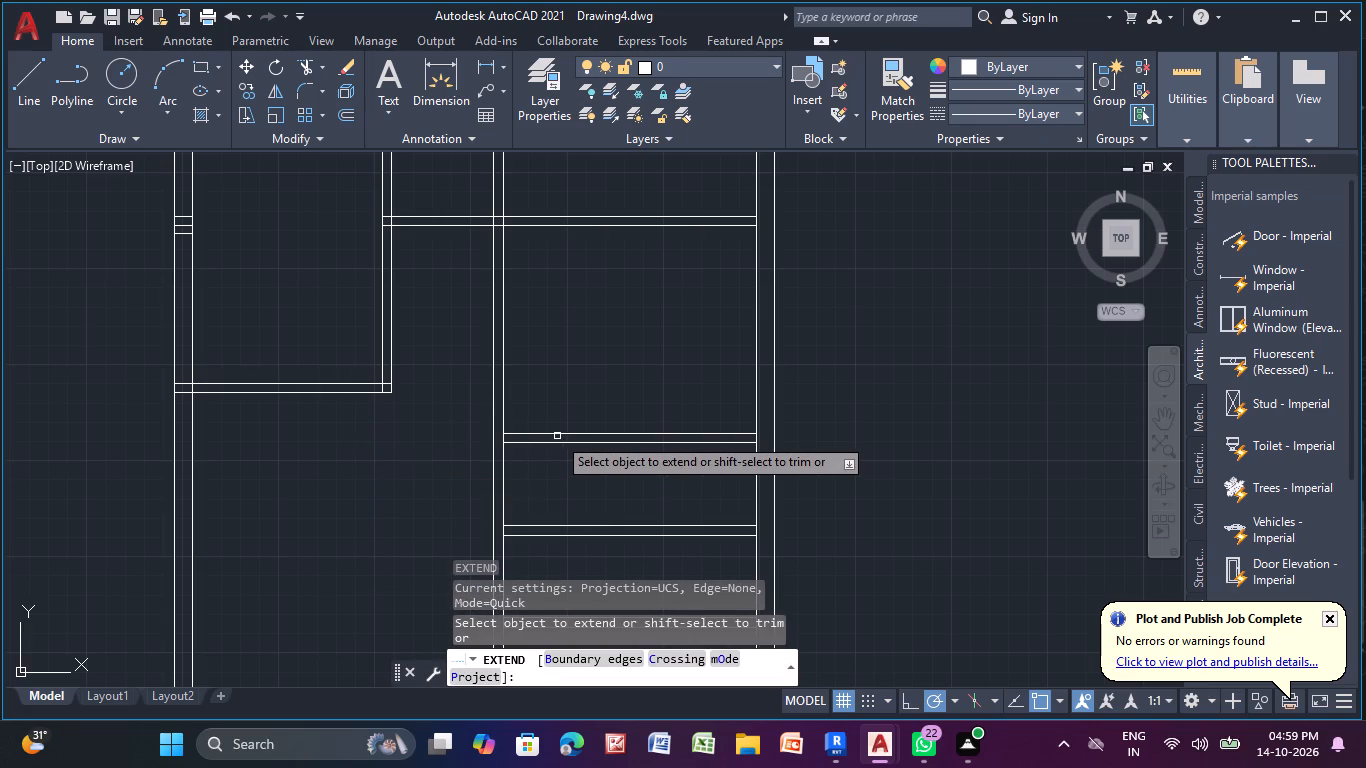
left_click(553, 433)
left_click(544, 446)
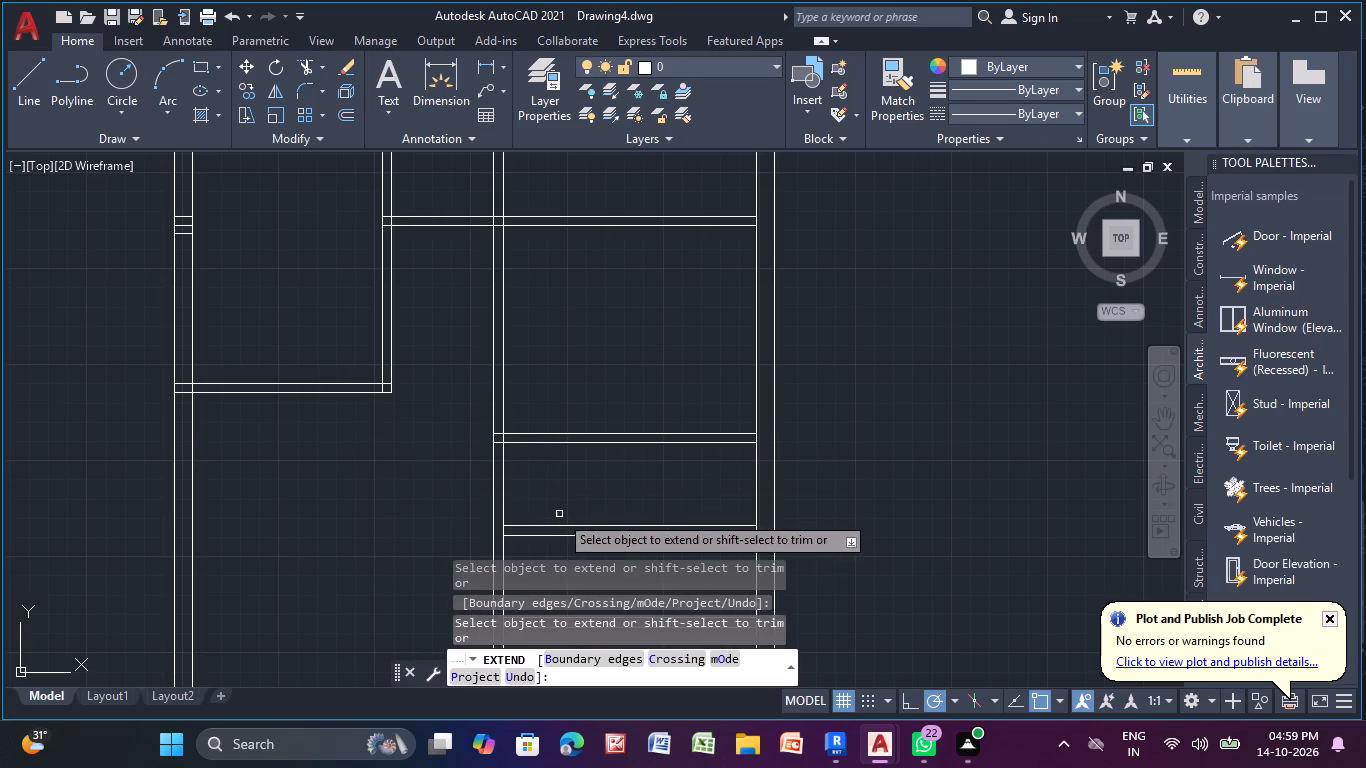
middle_click_drag(550, 492, 519, 377)
left_click(505, 410)
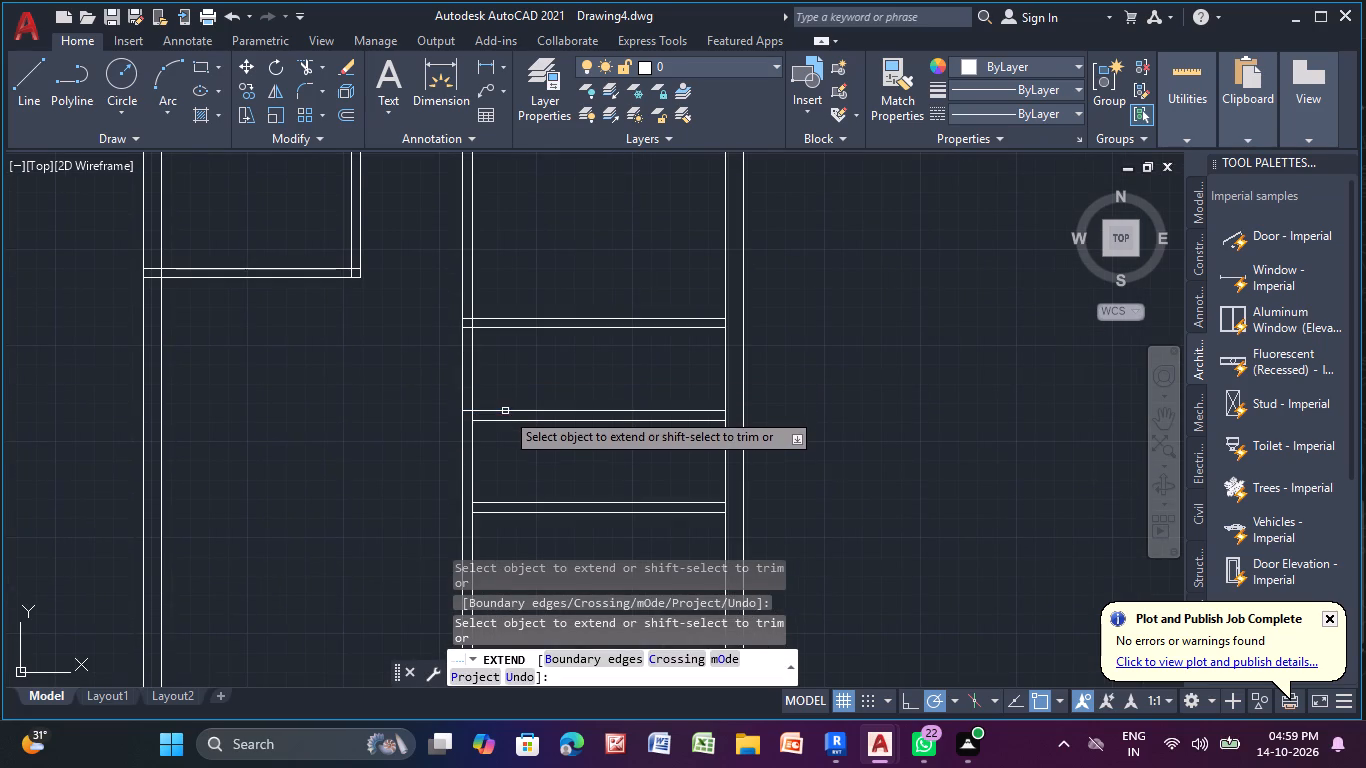
left_click(502, 423)
left_click(513, 506)
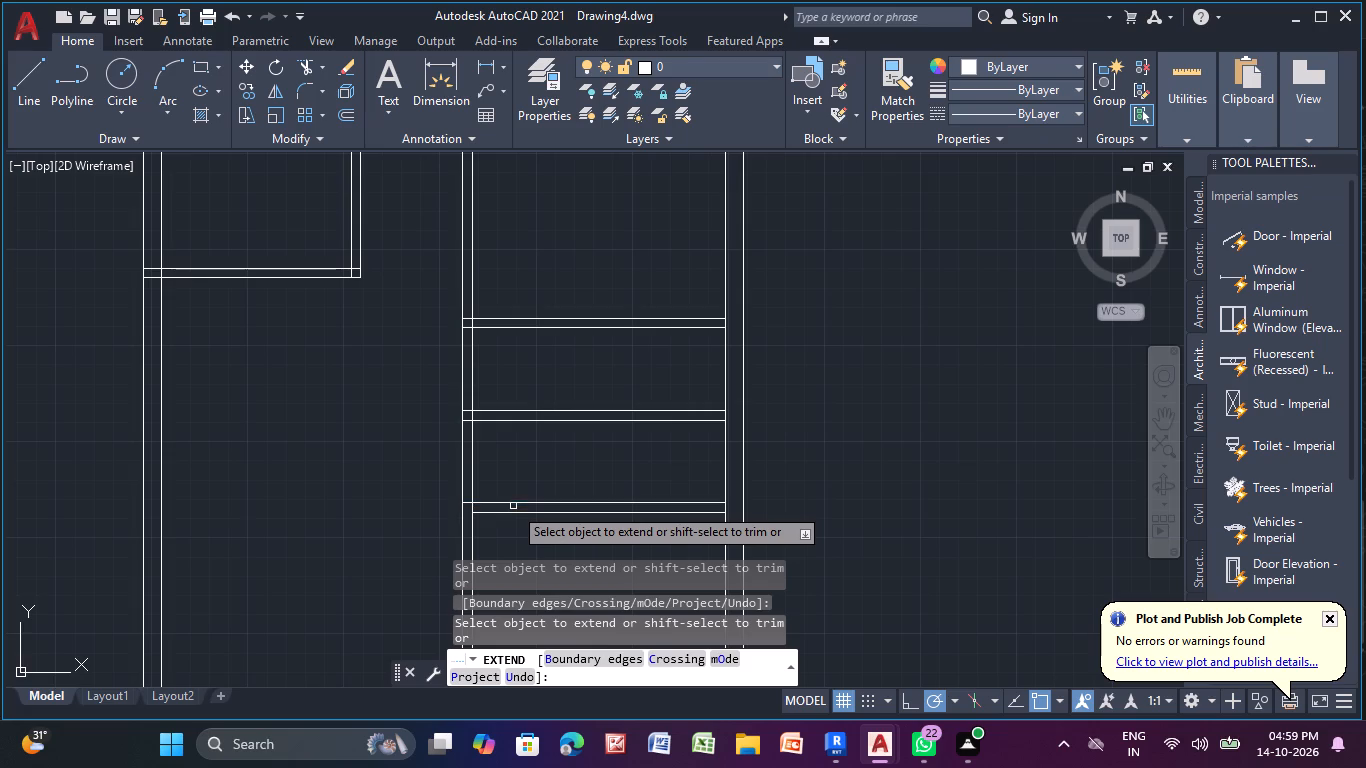
left_click(506, 513)
middle_click_drag(589, 531, 628, 297)
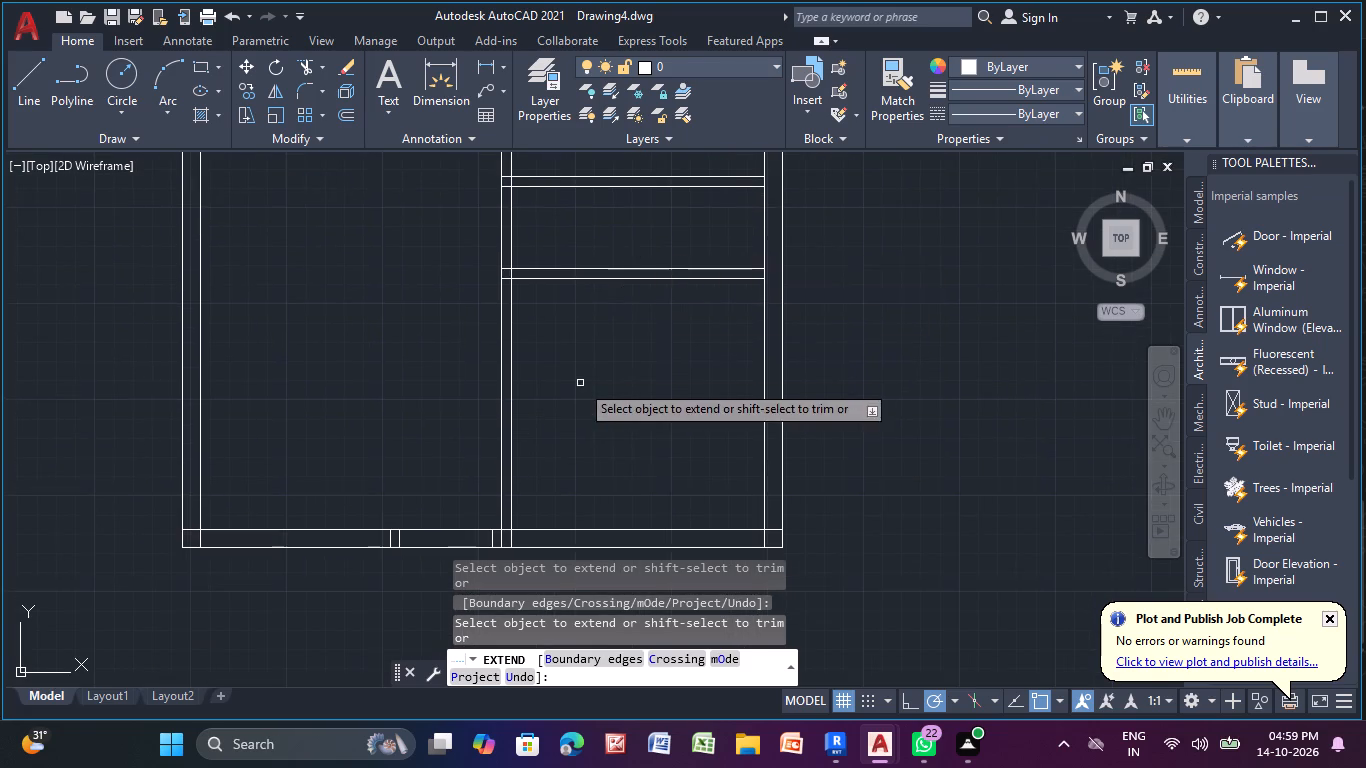
scroll(576, 405, "down", 1)
middle_click_drag(583, 425, 607, 519)
middle_click_drag(596, 471, 610, 520)
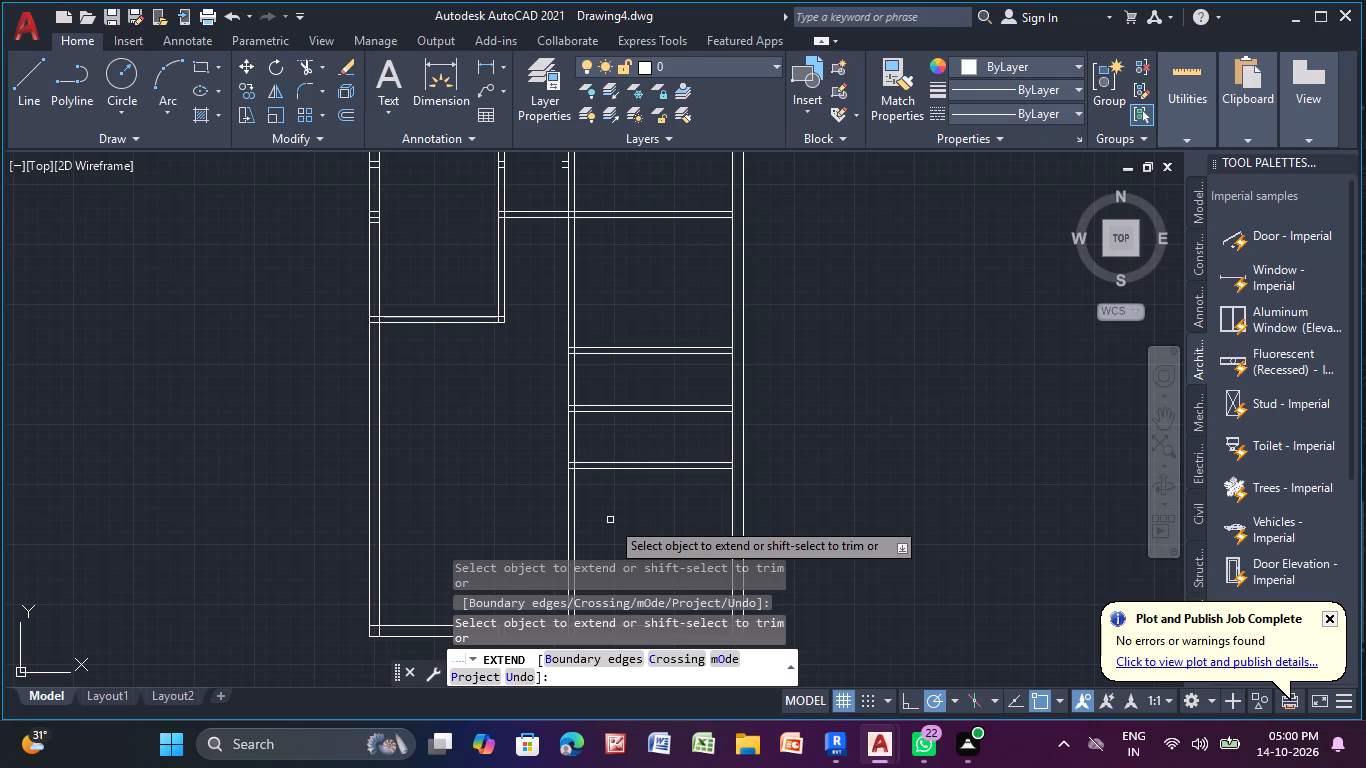
key("Escape")
key("Escape")
key("Escape")
key("Escape")
key("Escape")
key("Escape")
key("Escape")
key("Escape")
key("Escape")
key("Escape")
key("Escape")
key("Escape")
key("Escape")
key("Escape")
key("Escape")
key("Escape")
key("Escape")
key("Escape")
key("Escape")
key("Escape")
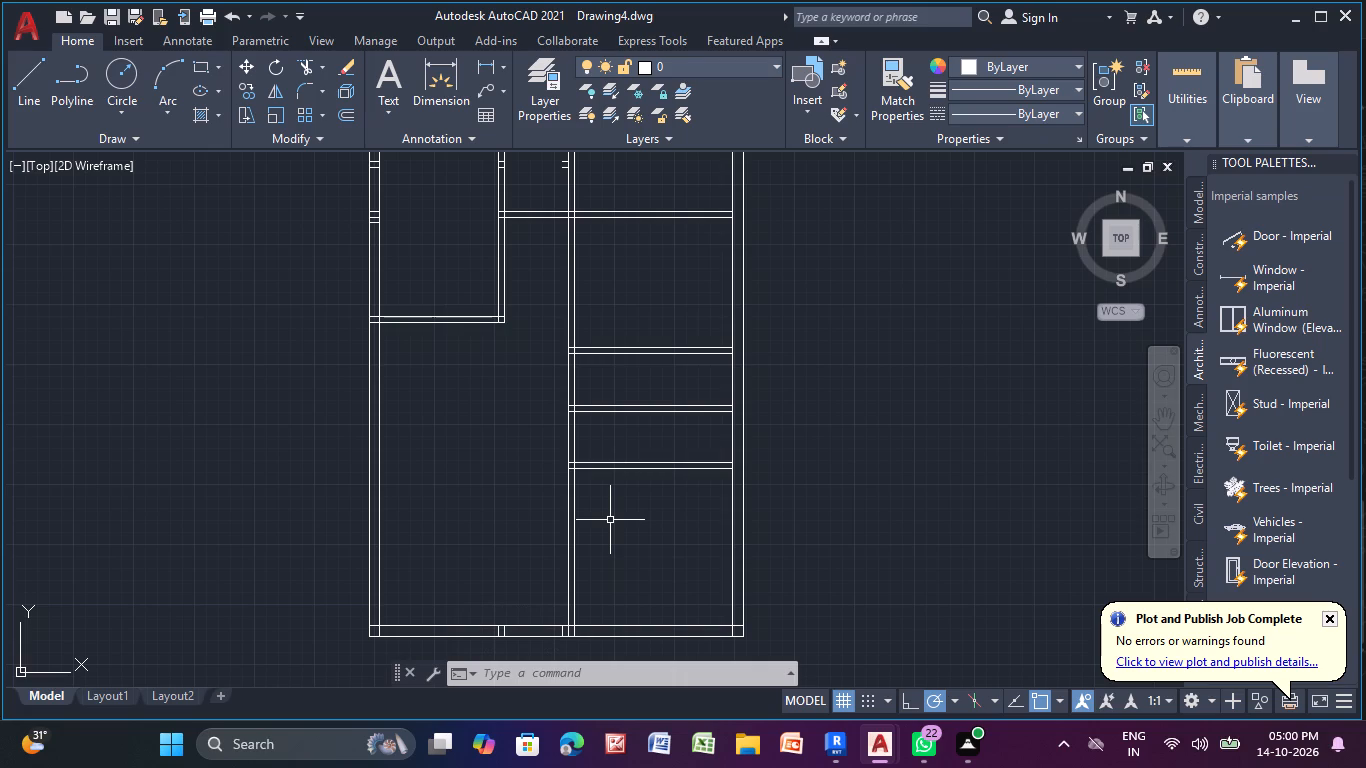
Offset the right outer wall's inner line 7'-9" to the left, and offset the resulting line another 5" left to form a partition.
left_click(342, 122)
key("Return")
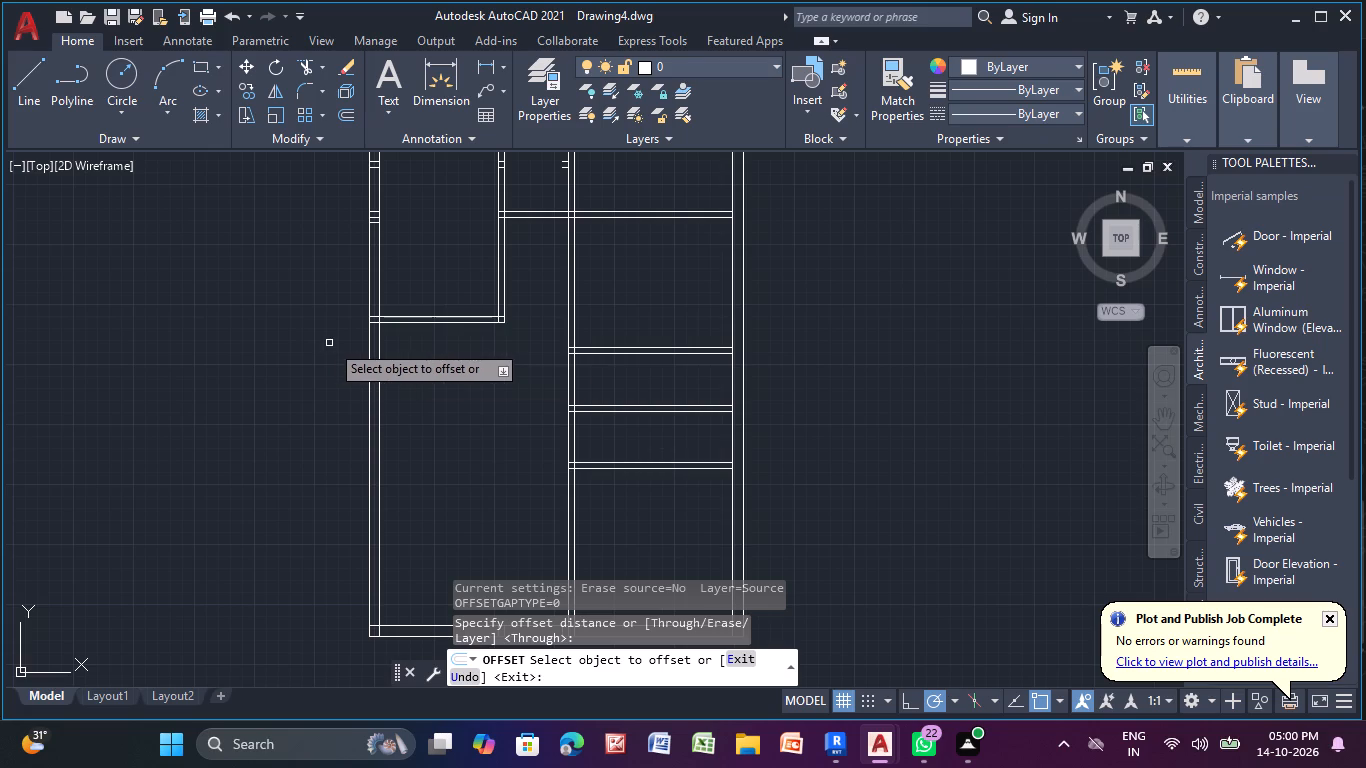
left_click(734, 434)
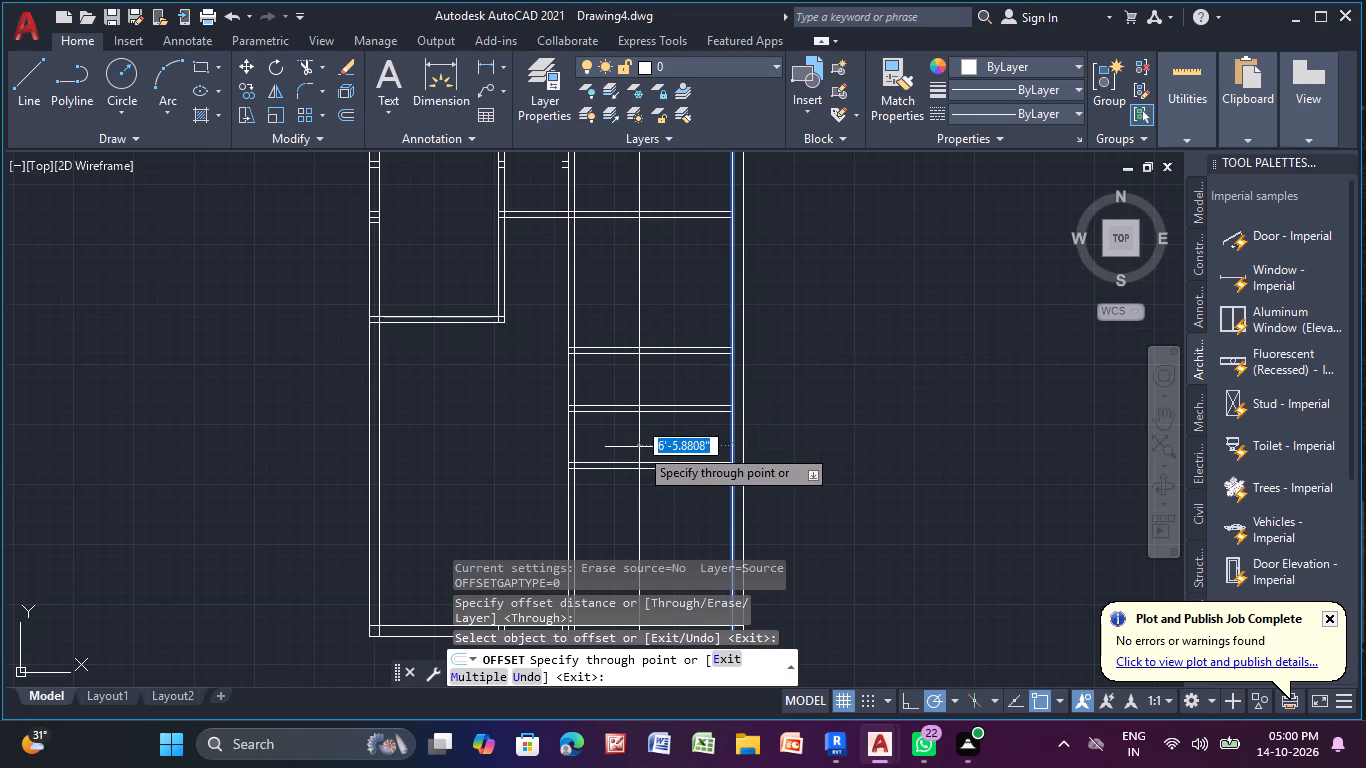
type("7'-9")
key("shift+quotedbl")
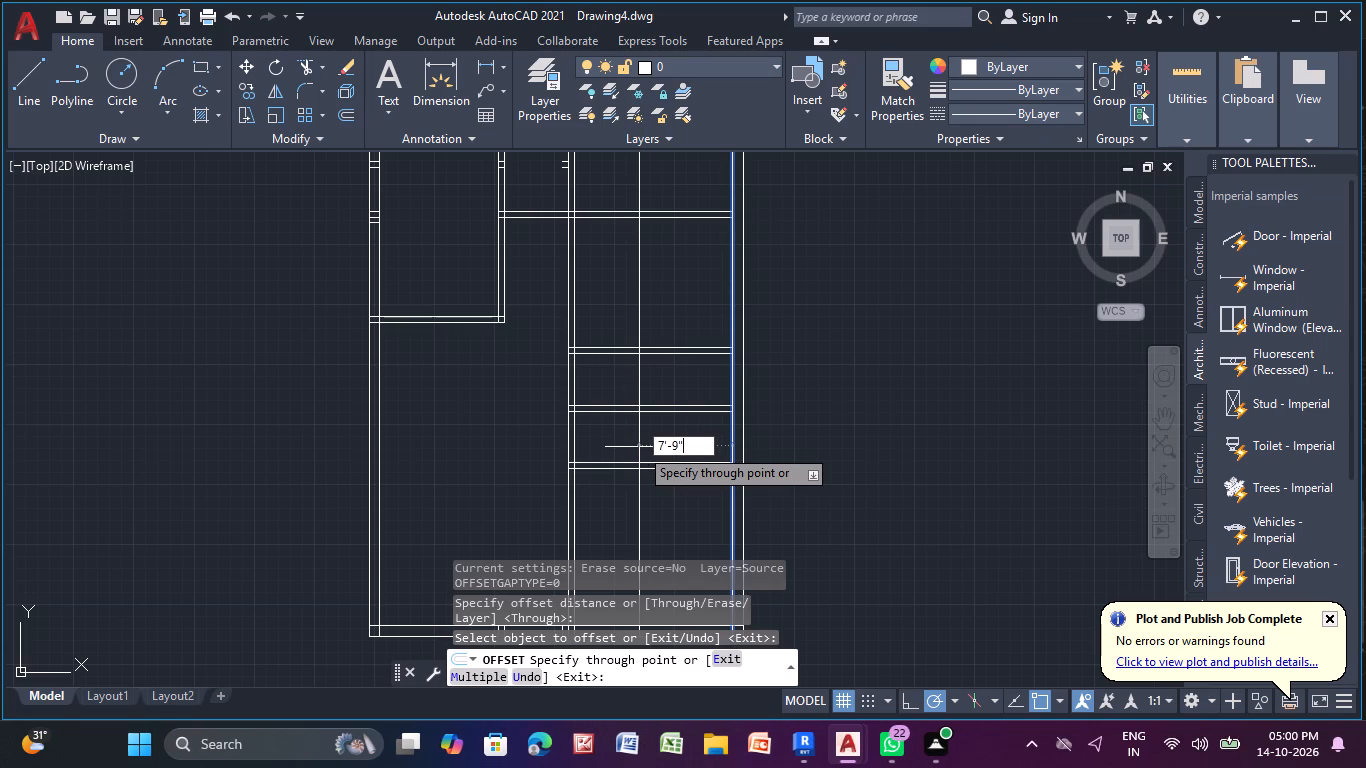
key("Return")
left_click(622, 422)
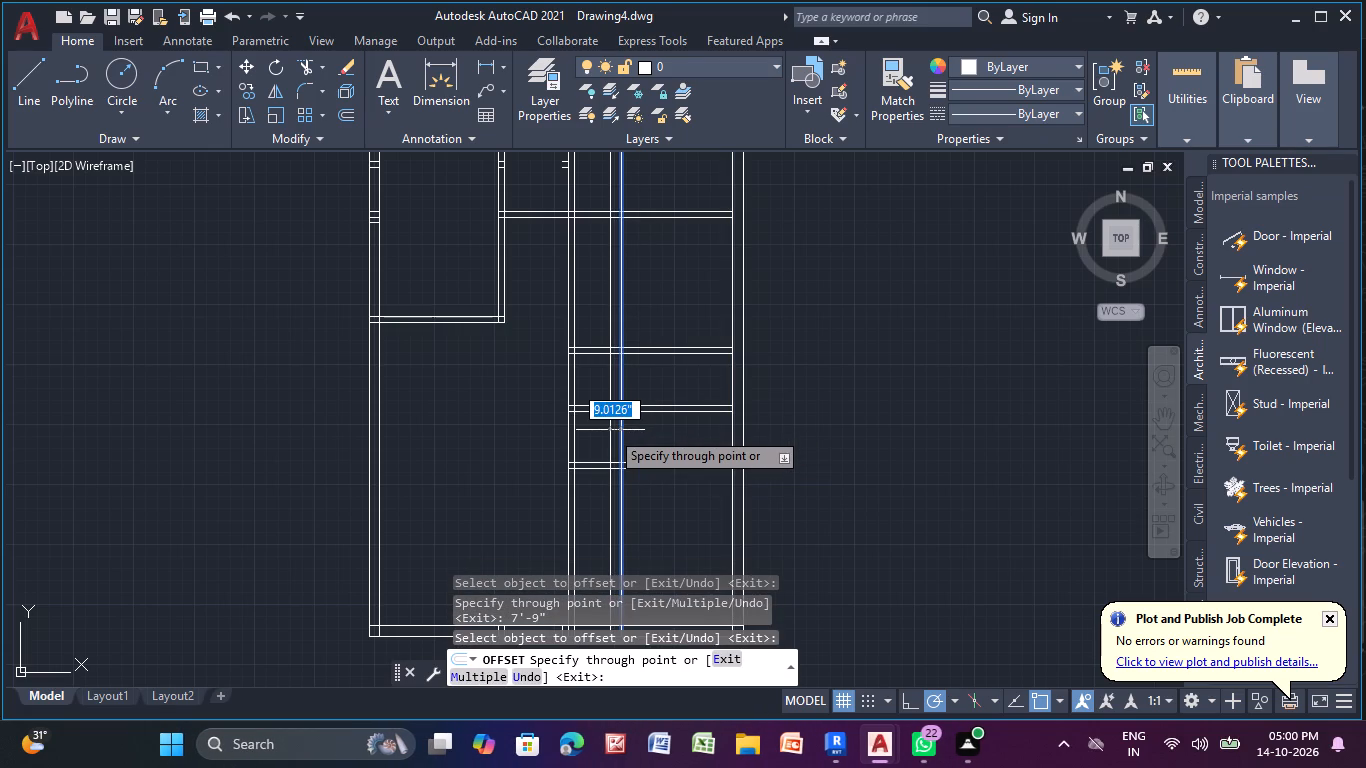
type("5\"")
key("Return")
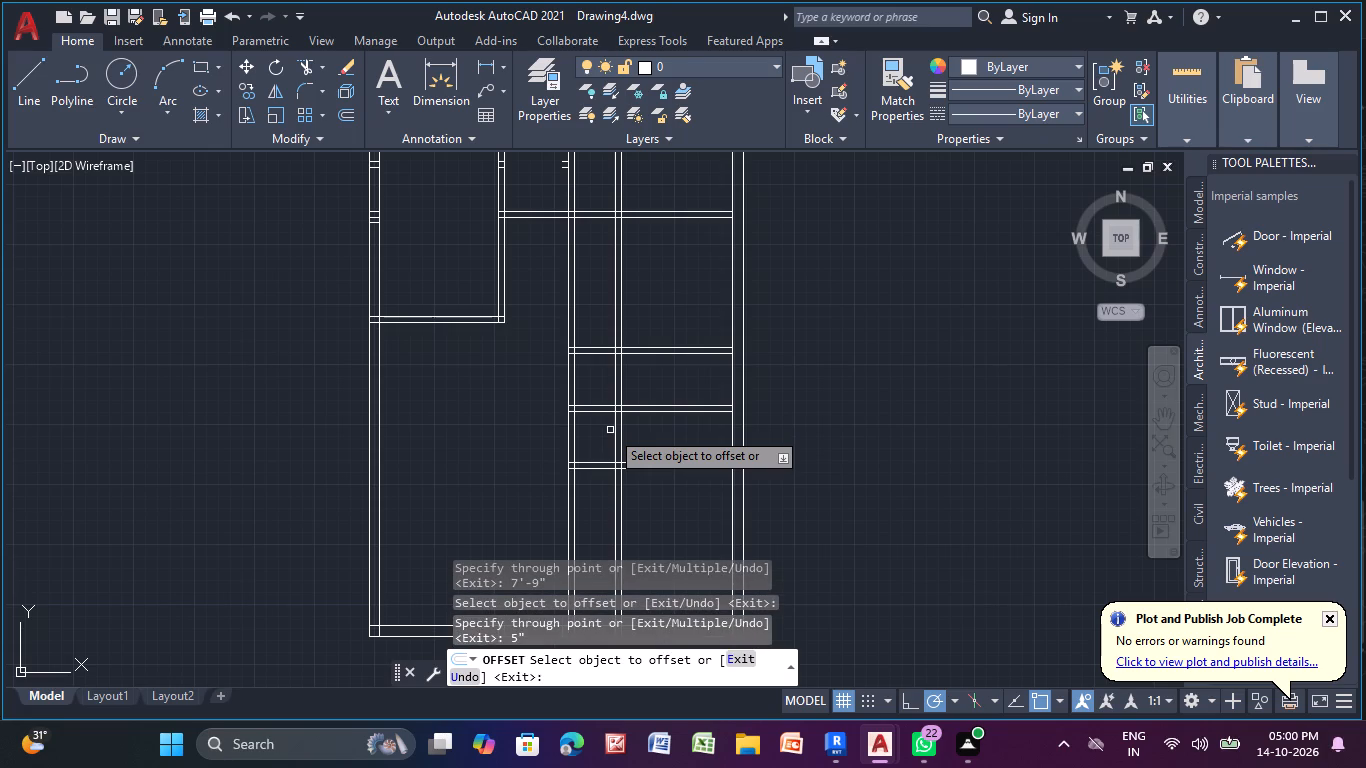
Trim the new vertical partition's lines out of the two rooms above the uppermost of the three short horizontal partitions.
left_click(301, 61)
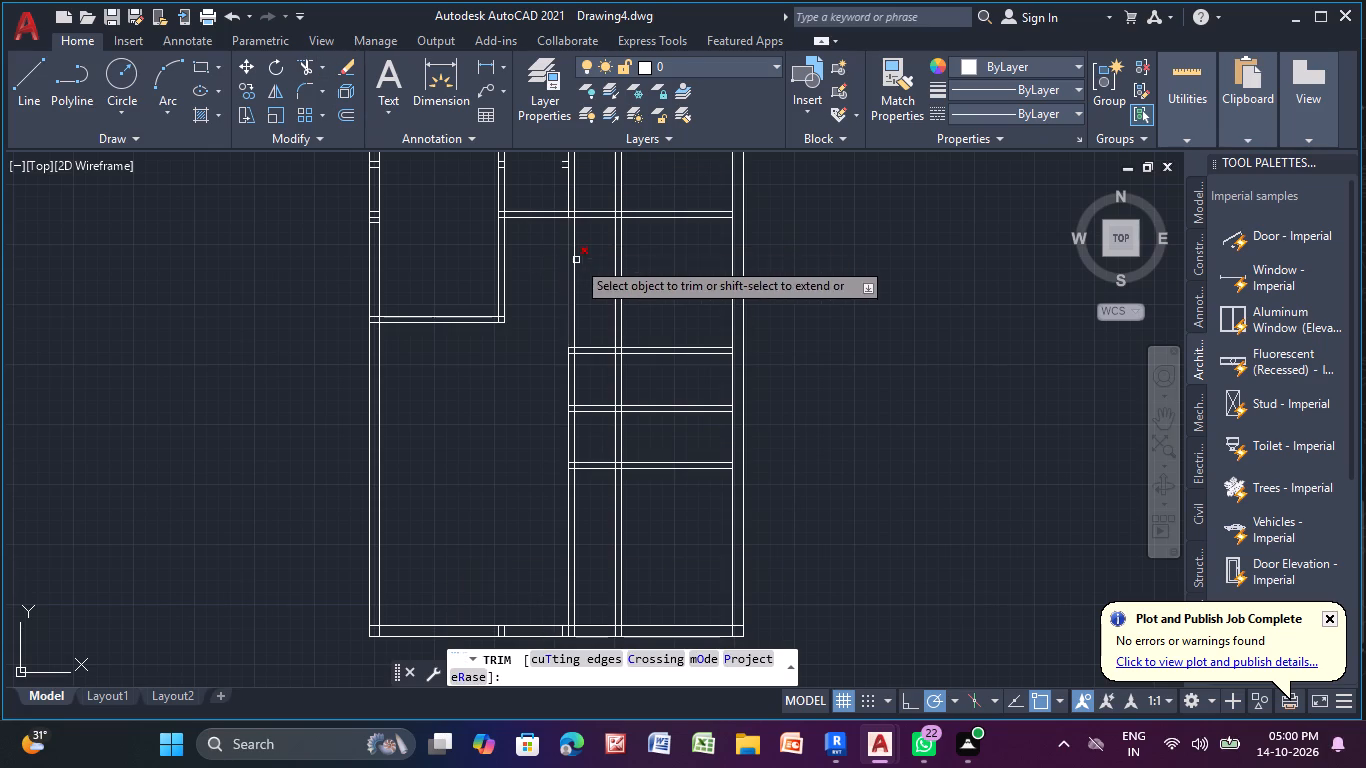
left_click_drag(606, 270, 660, 272)
middle_click_drag(659, 271, 605, 411)
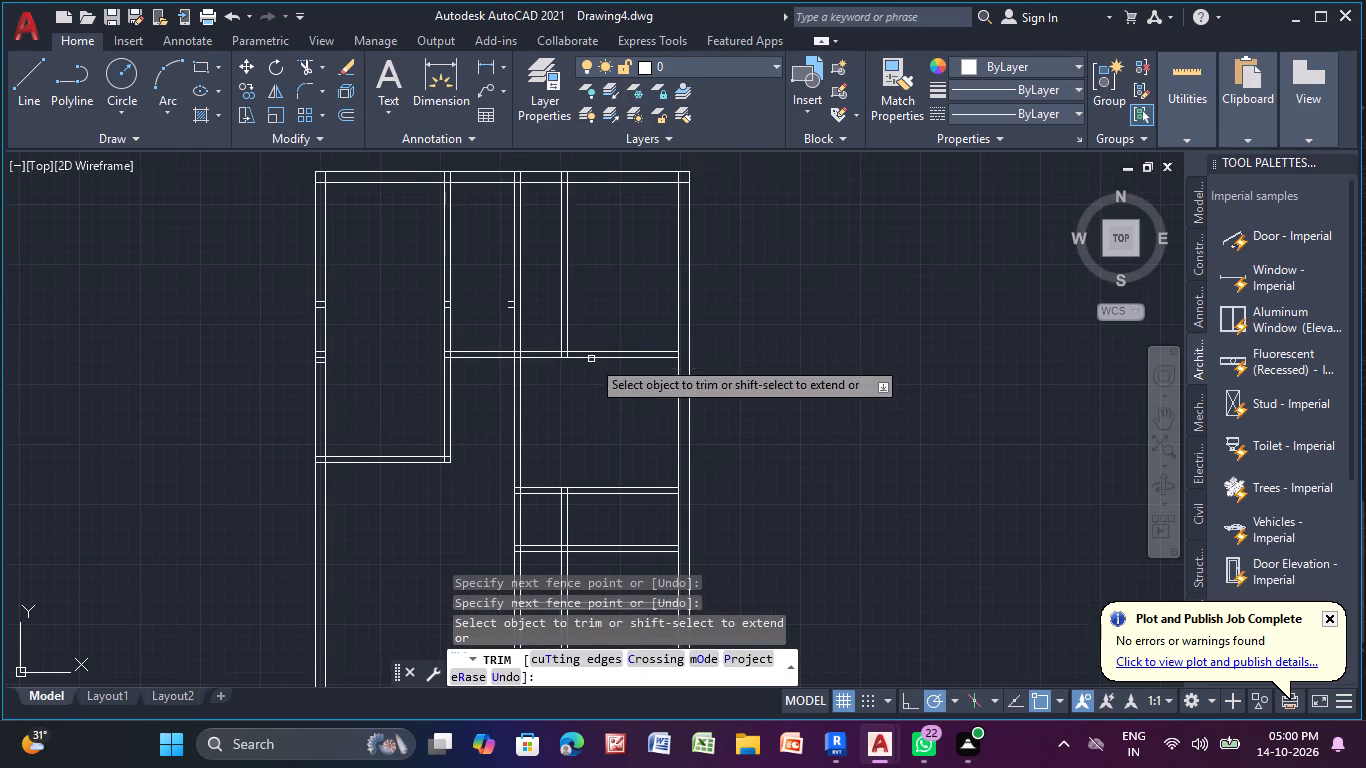
left_click_drag(550, 312, 598, 306)
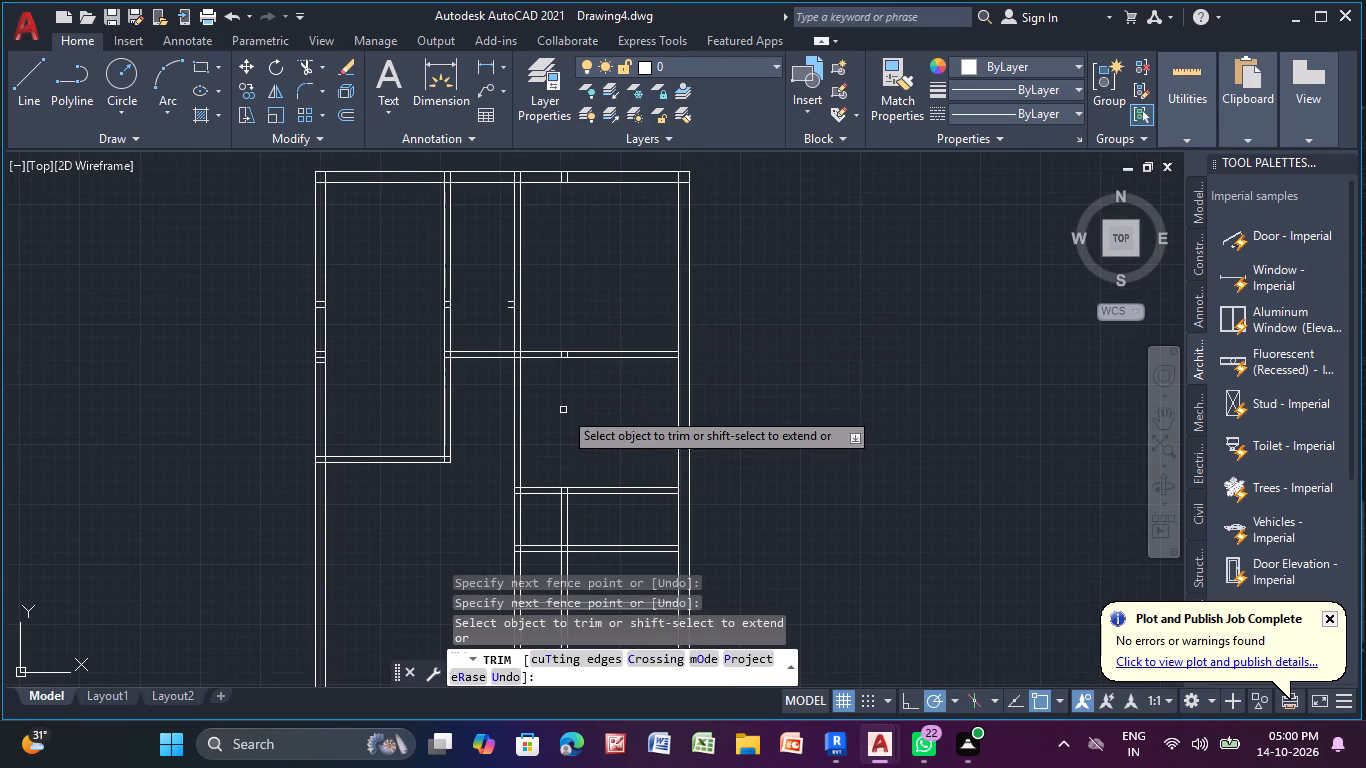
middle_click_drag(566, 438, 558, 177)
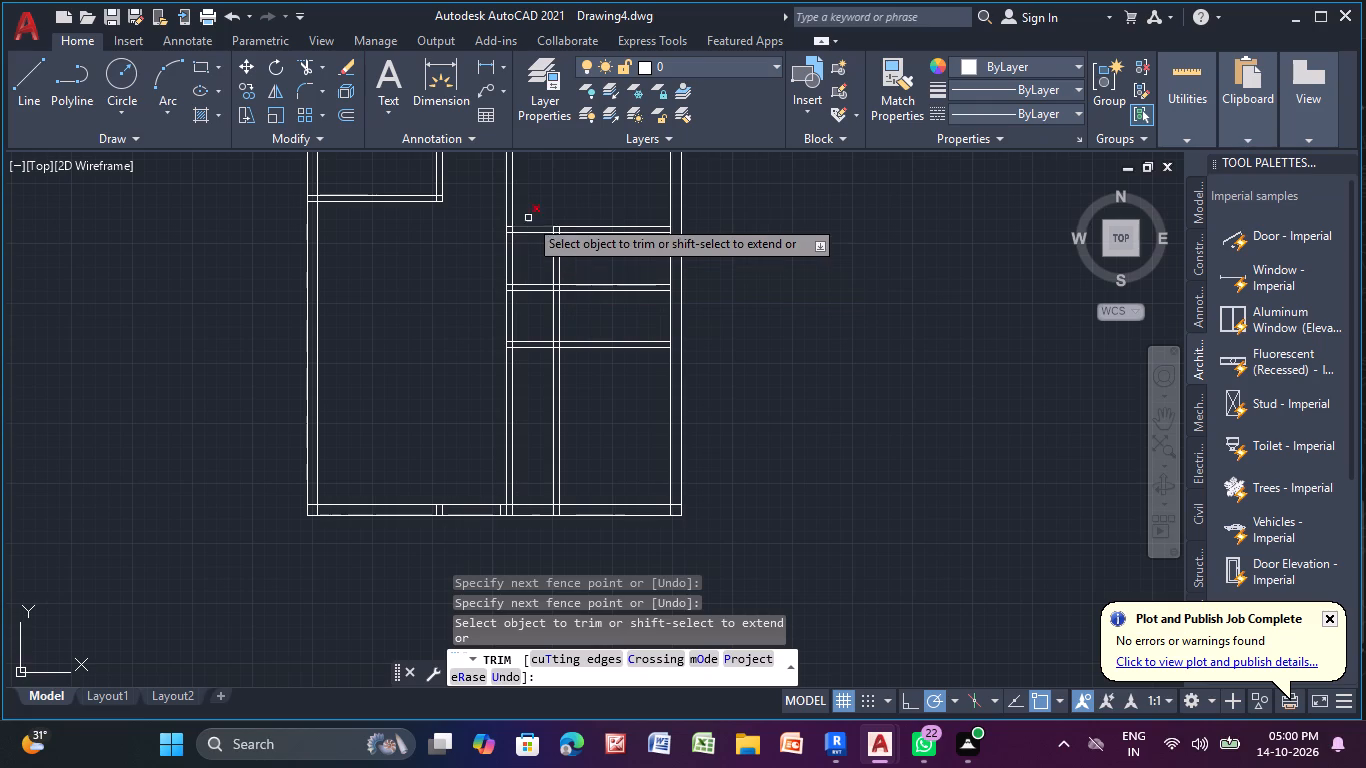
Trim the middle horizontal partition left of the new vertical partition, and the long vertical partition between the upper and lower horizontal partitions, including leftover stubs.
left_click_drag(536, 274, 536, 308)
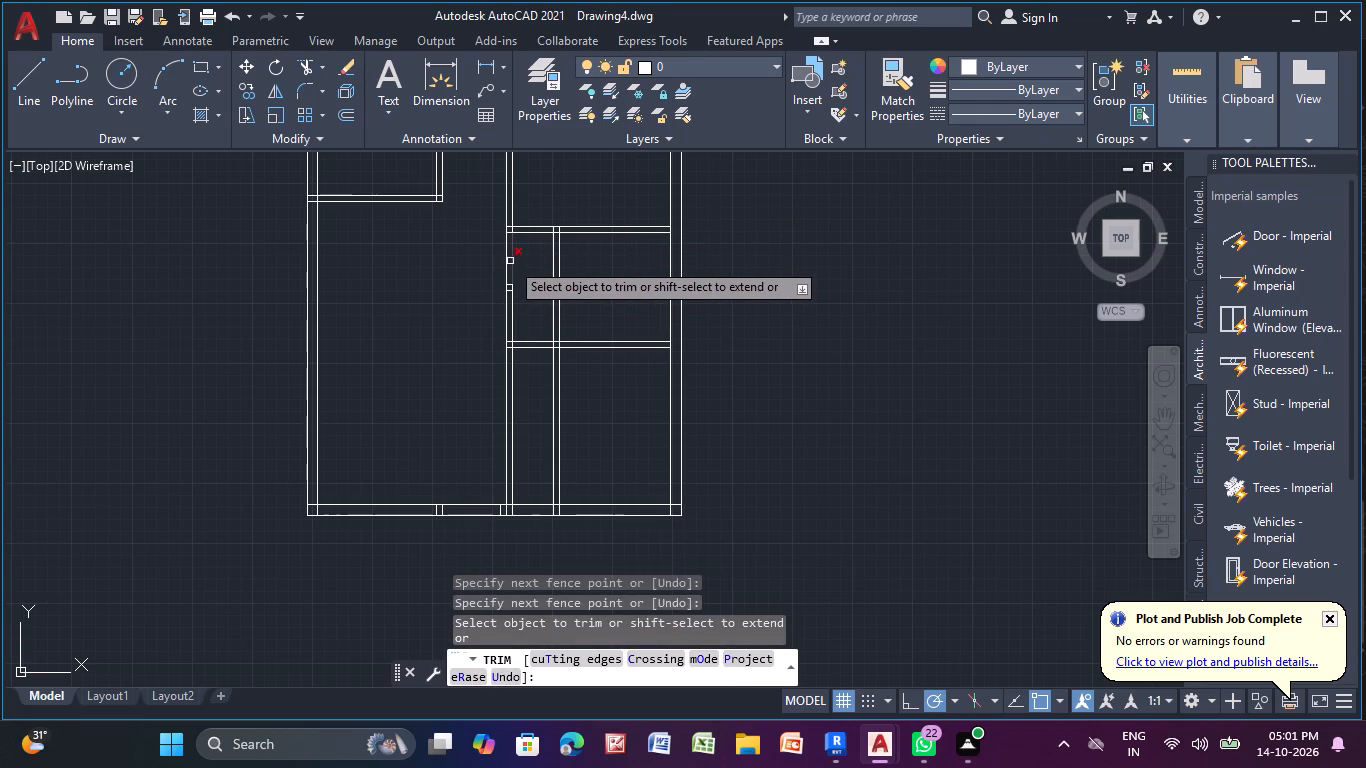
left_click(452, 266)
left_click_drag(458, 269, 522, 255)
left_click_drag(522, 255, 487, 256)
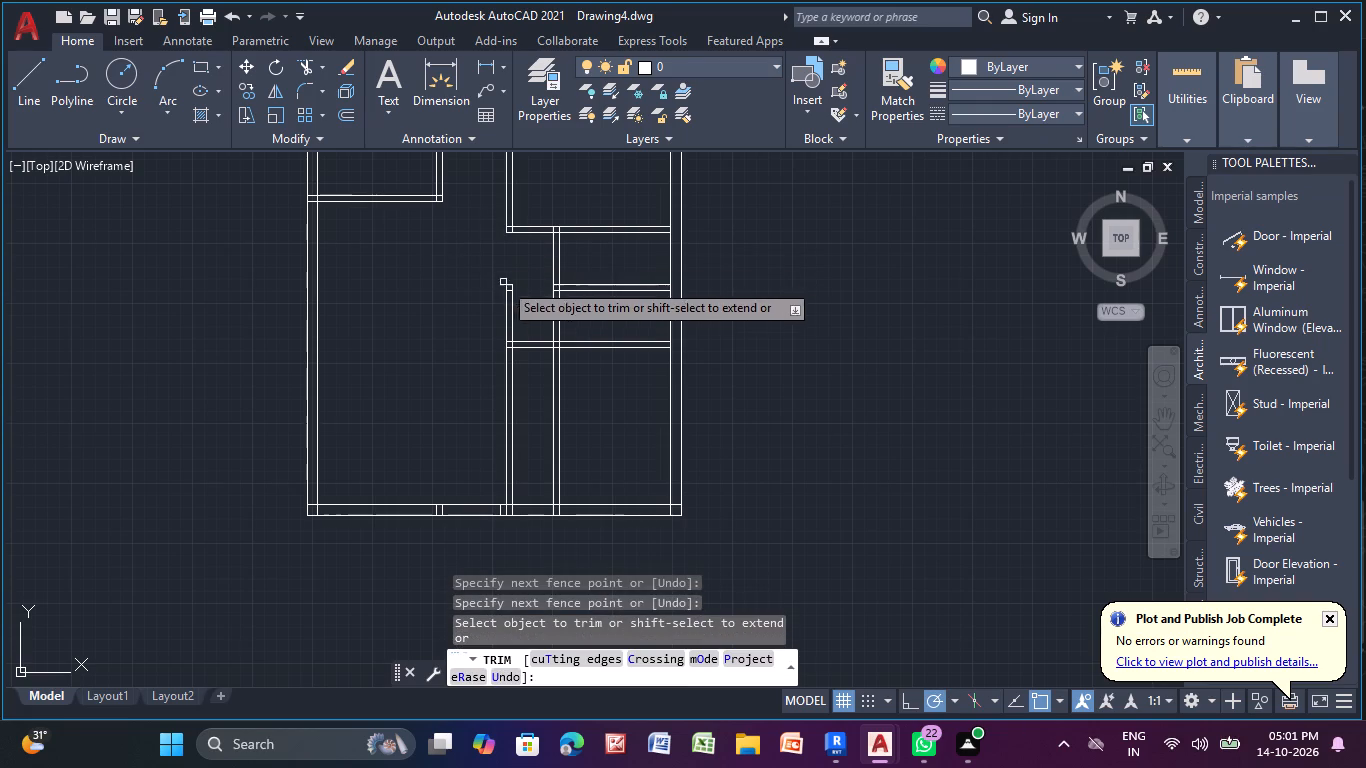
left_click_drag(507, 311, 534, 308)
left_click_drag(506, 275, 528, 298)
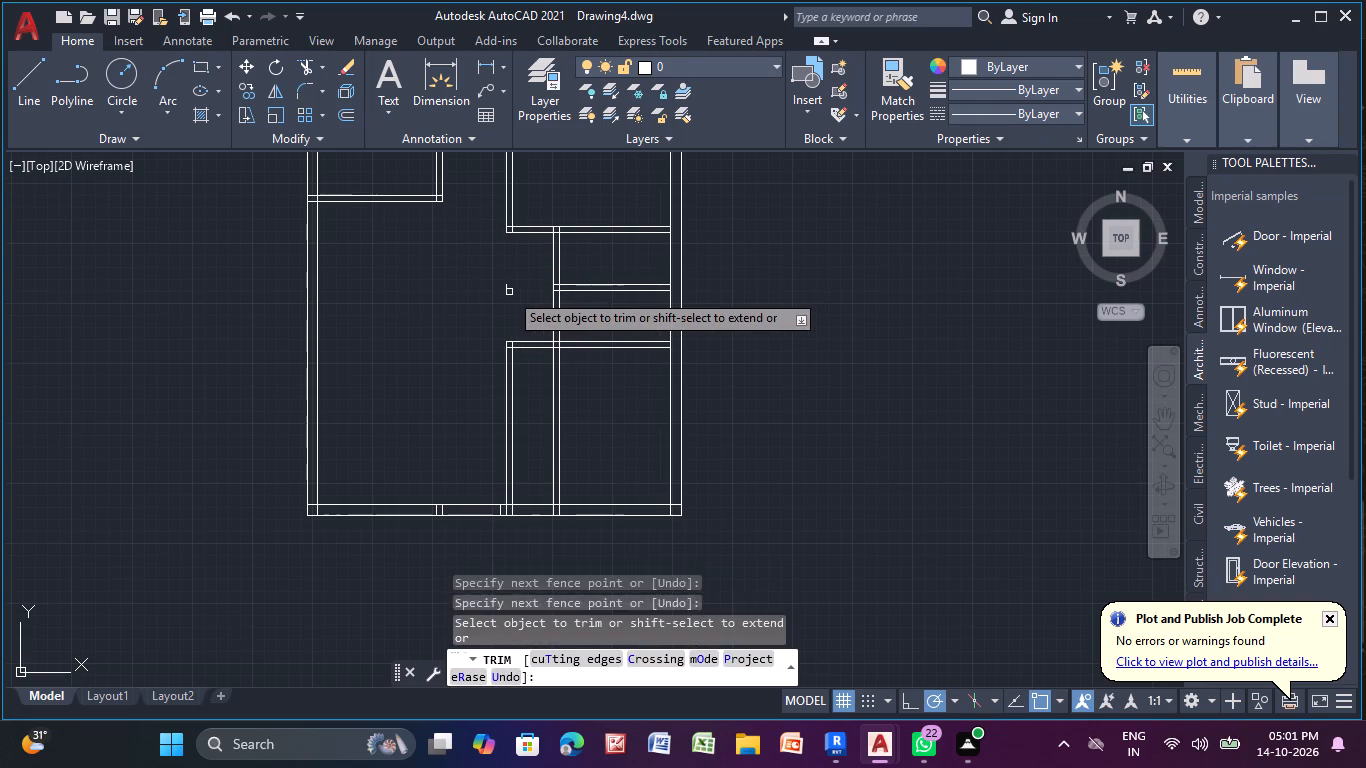
left_click(508, 292)
left_click(505, 290)
double_click(439, 316)
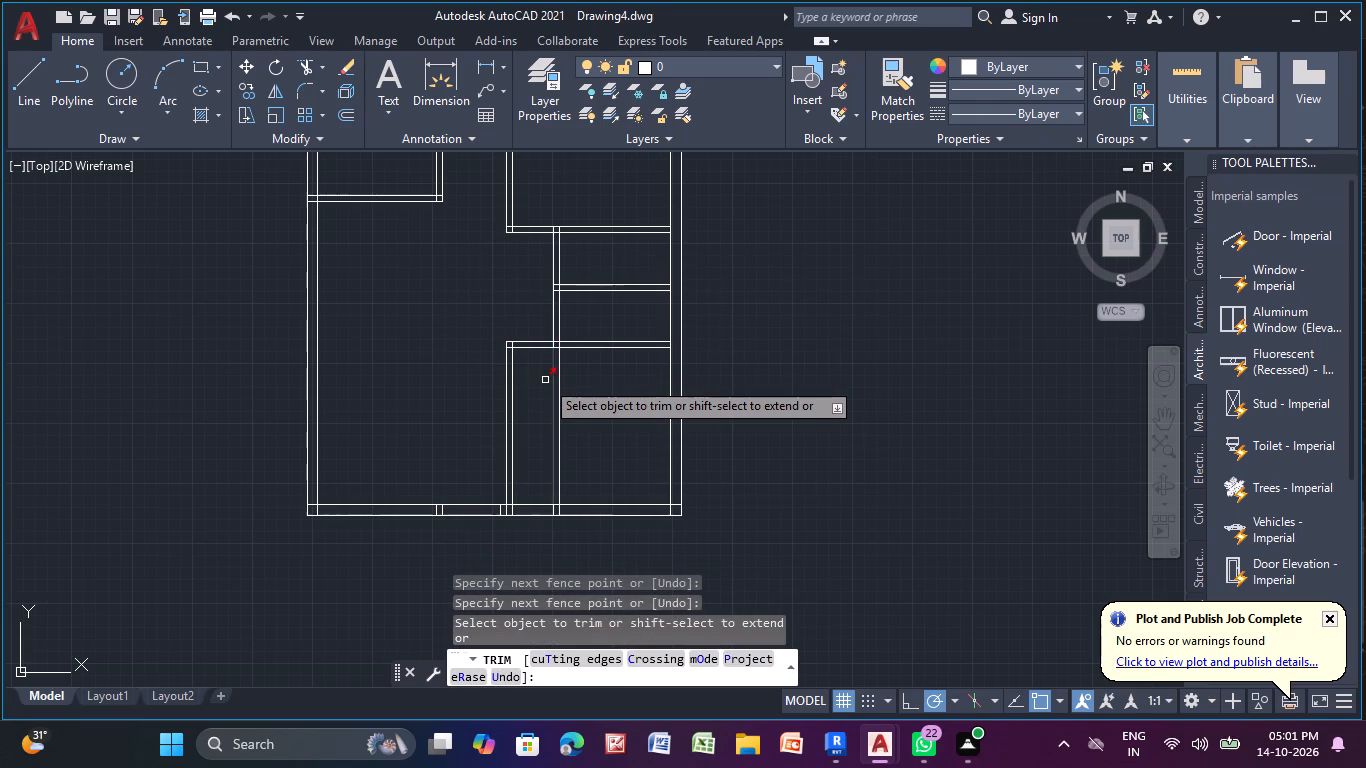
Trim the new vertical partition's lines below the lowest horizontal partition, and leave Trim.
left_click_drag(545, 380, 589, 387)
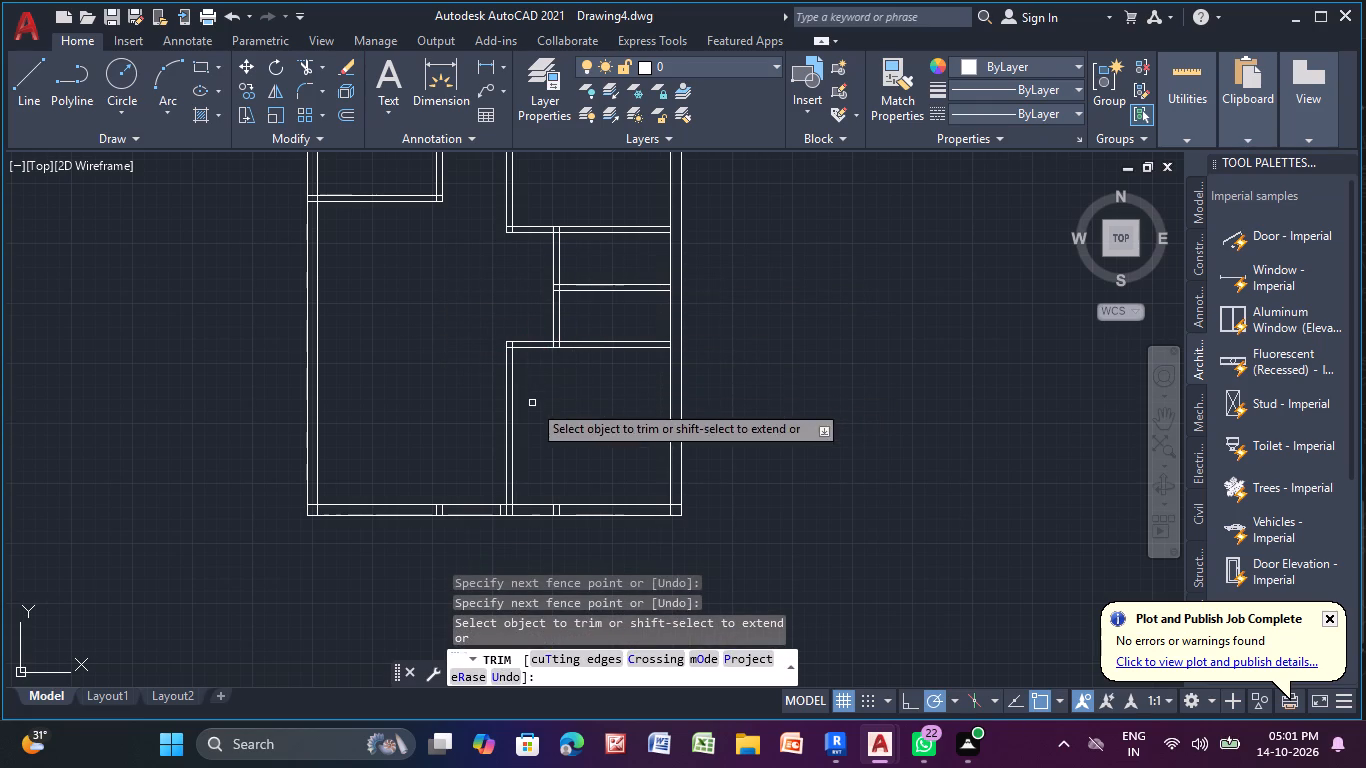
middle_click_drag(510, 279, 499, 318)
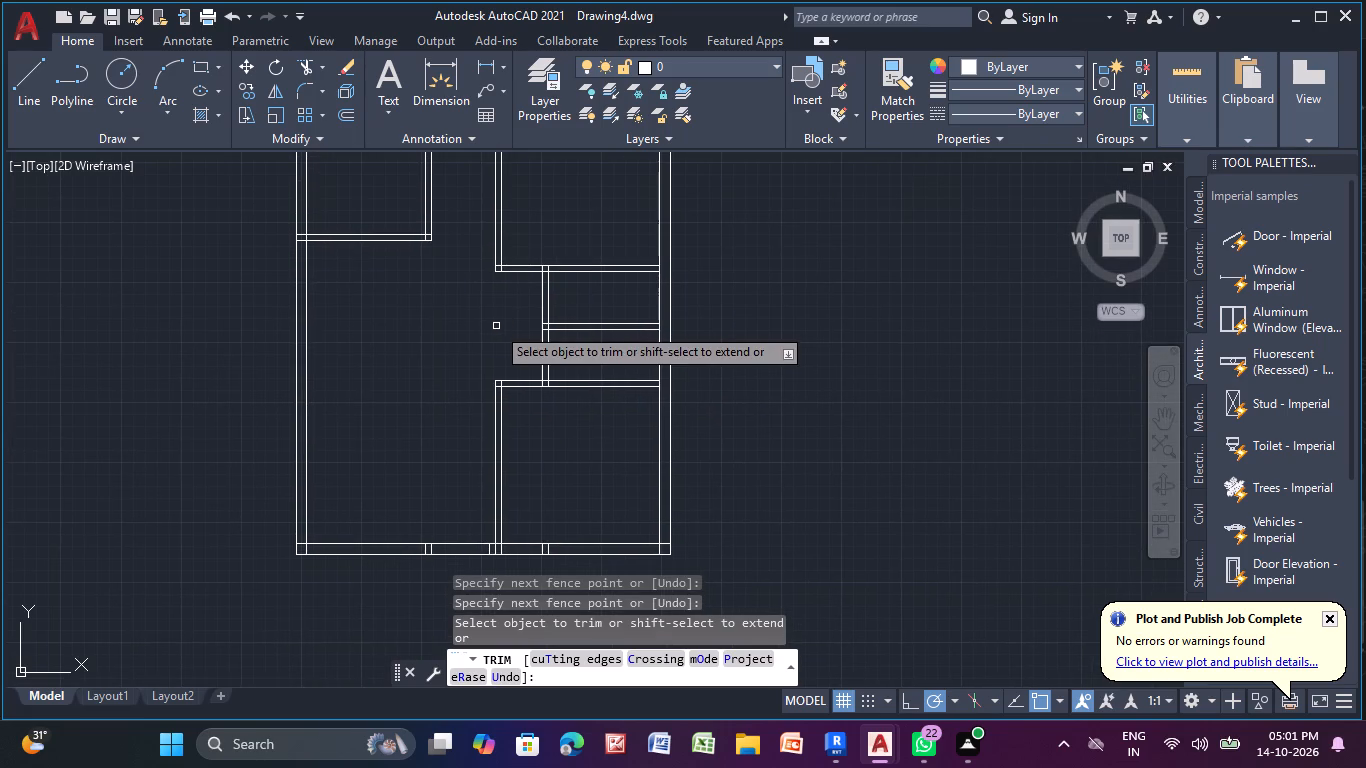
key("Escape")
key("Escape")
key("Escape")
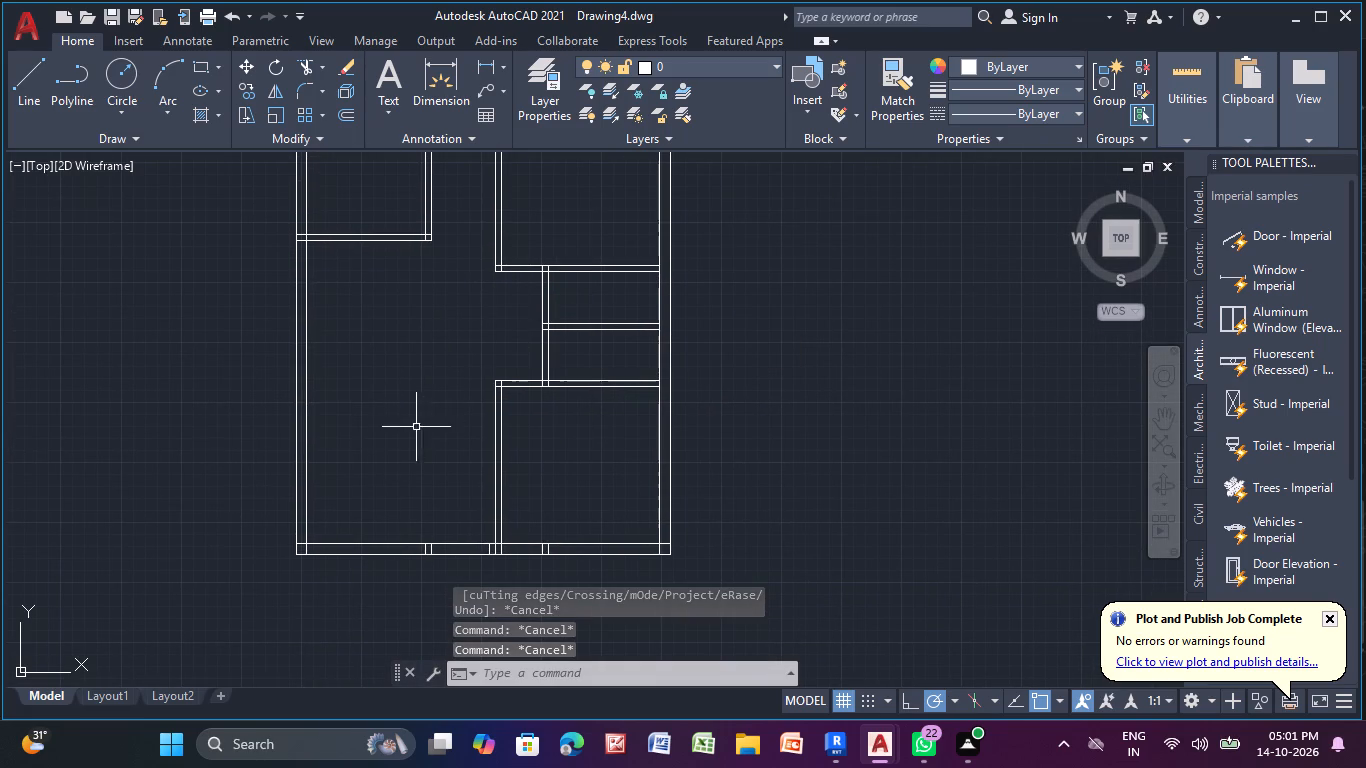
Offset the bottom outer wall's inner line 6'-0" upward, and offset the resulting line another 5" upward to form a horizontal partition.
middle_click_drag(495, 395, 775, 411)
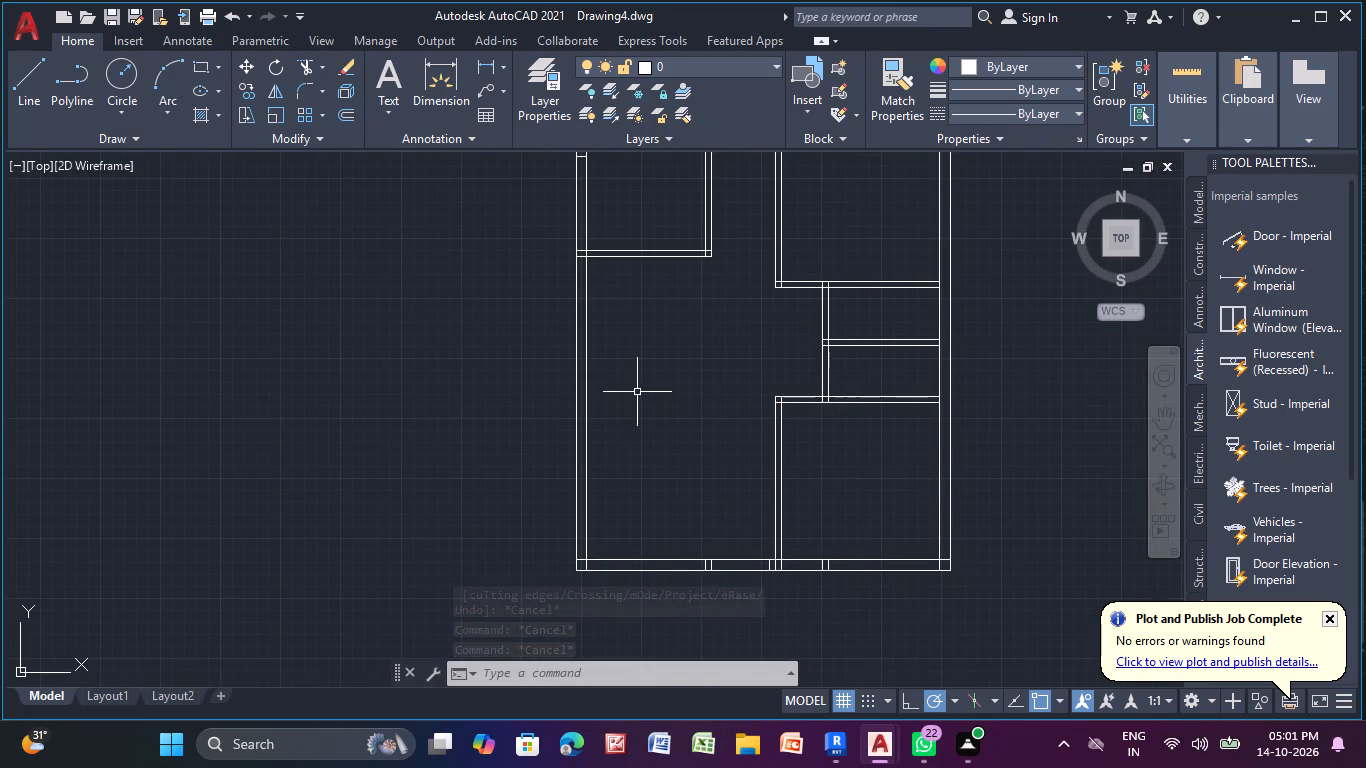
left_click(348, 113)
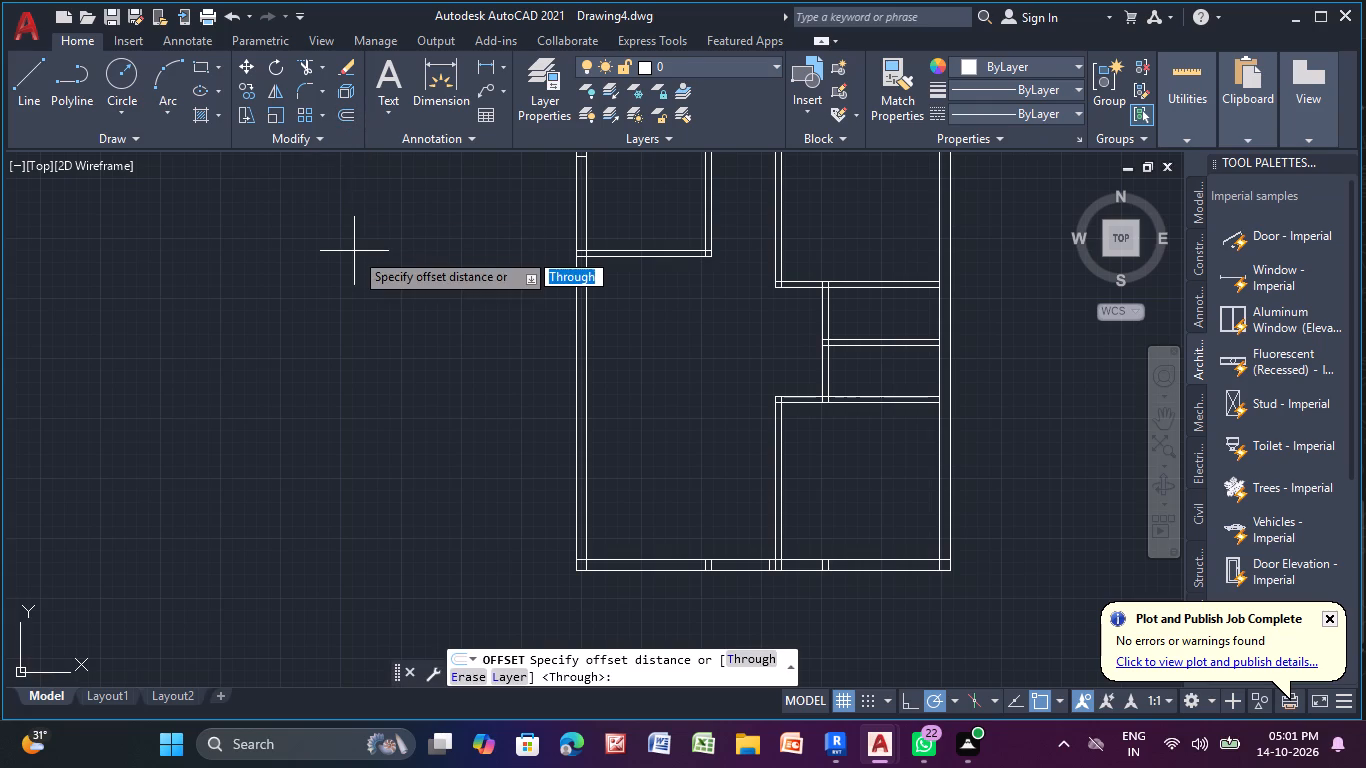
key("Return")
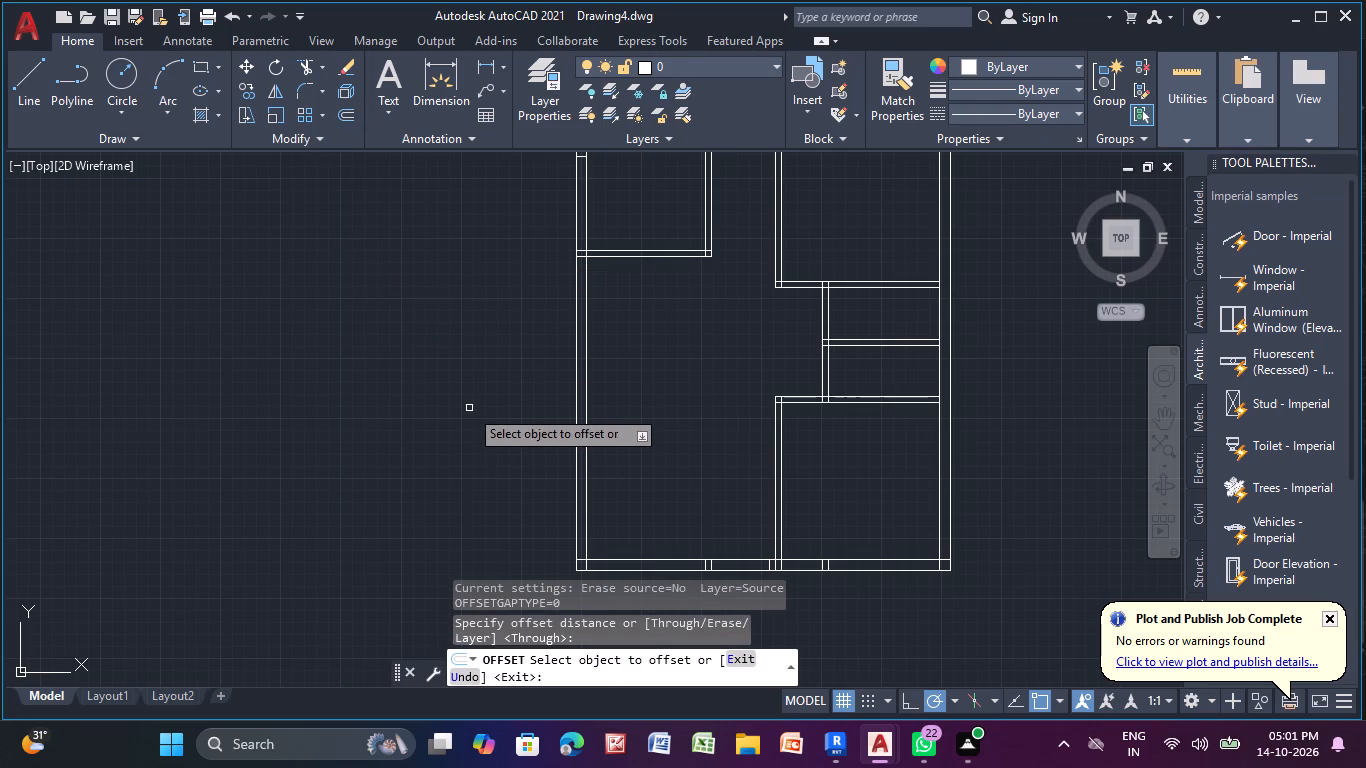
middle_click_drag(374, 420, 254, 346)
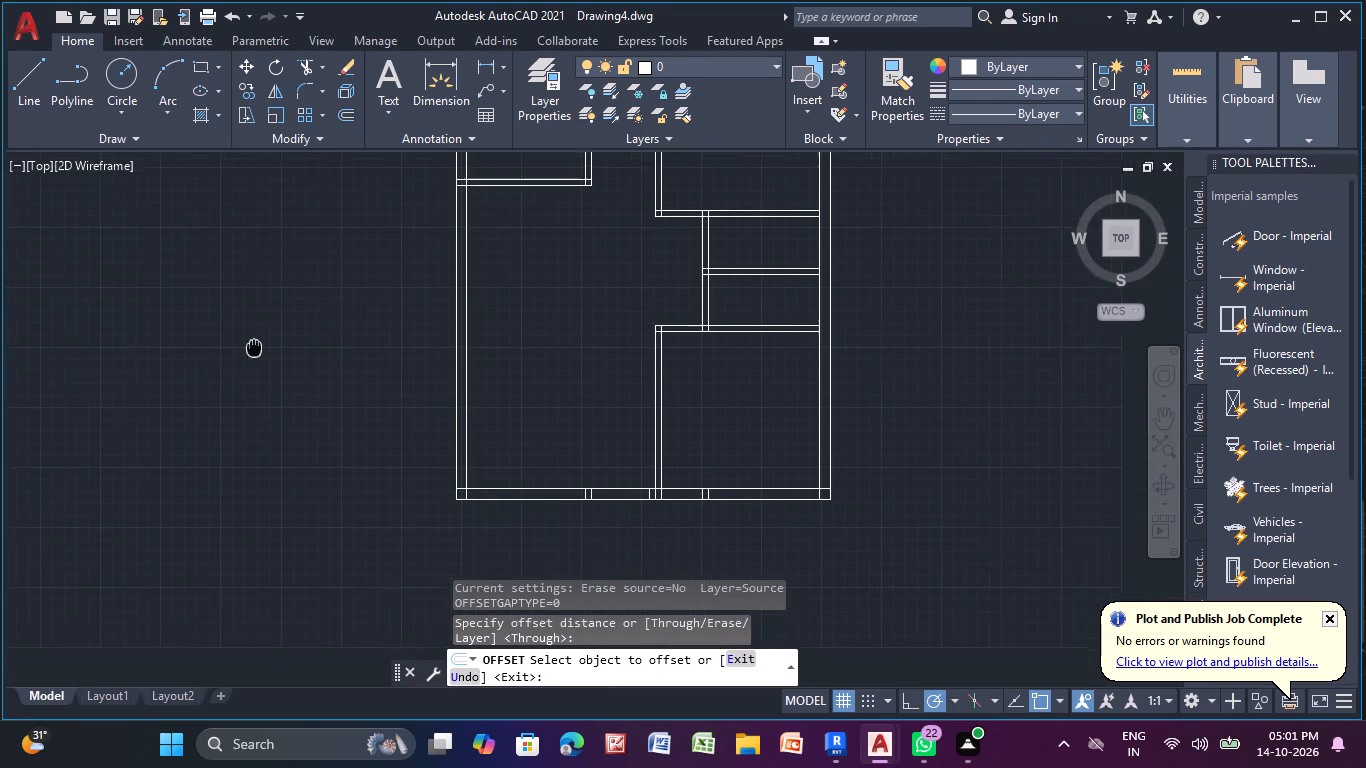
middle_click_drag(254, 346, 243, 339)
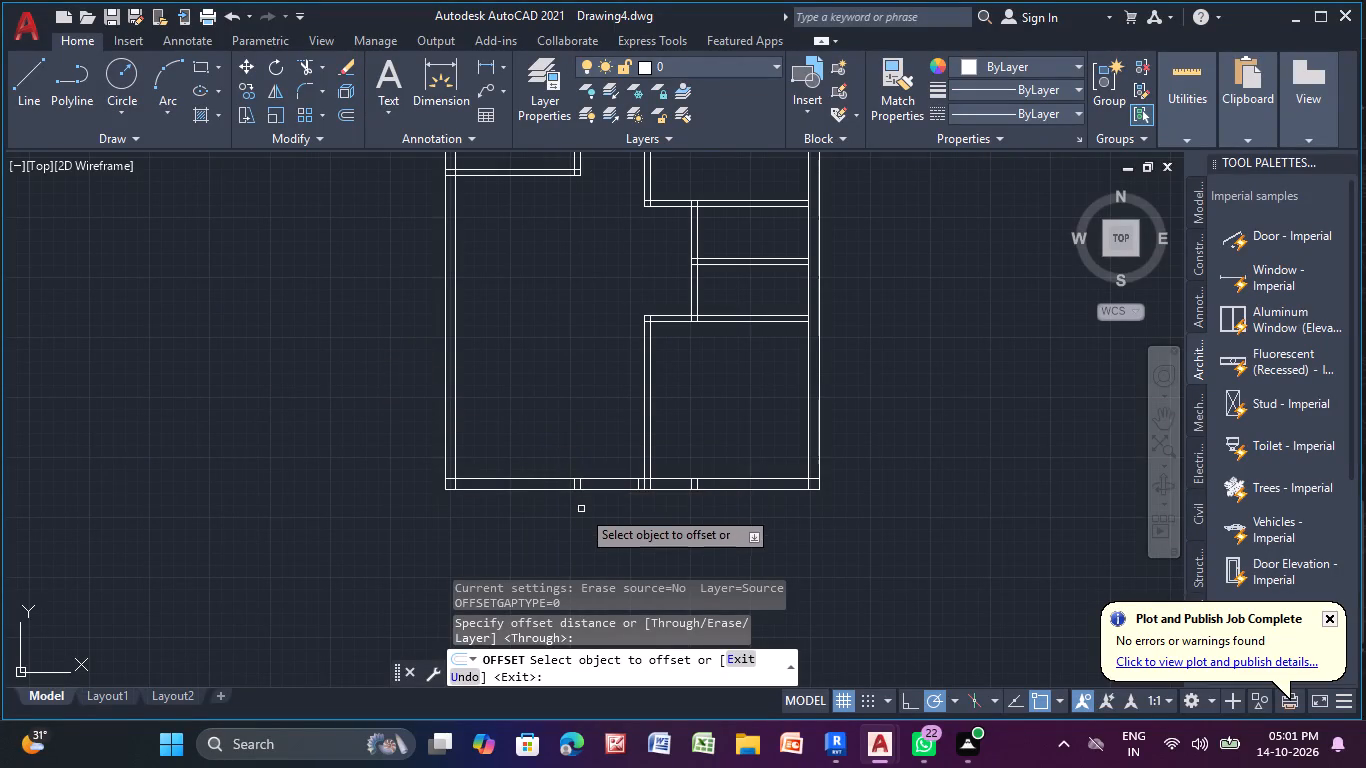
left_click(529, 480)
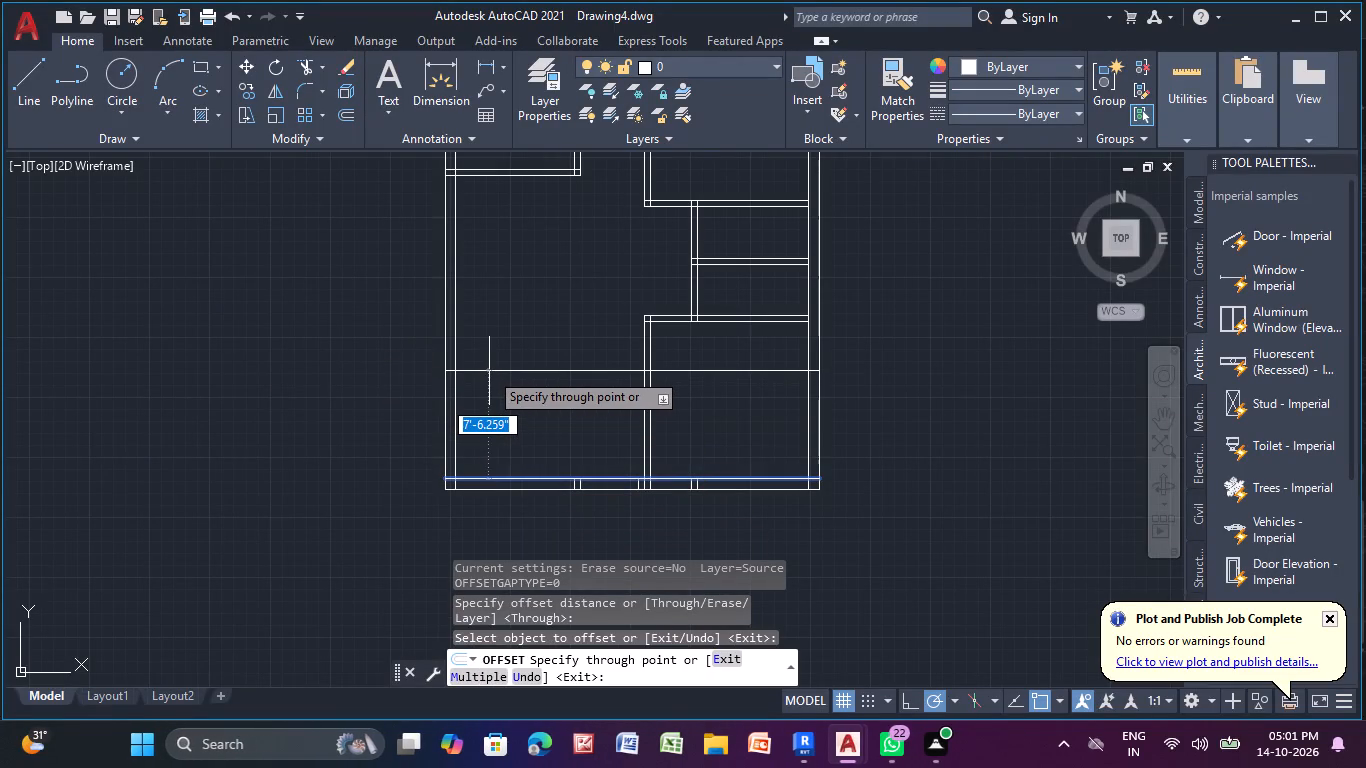
type("6'-0\"")
key("Return")
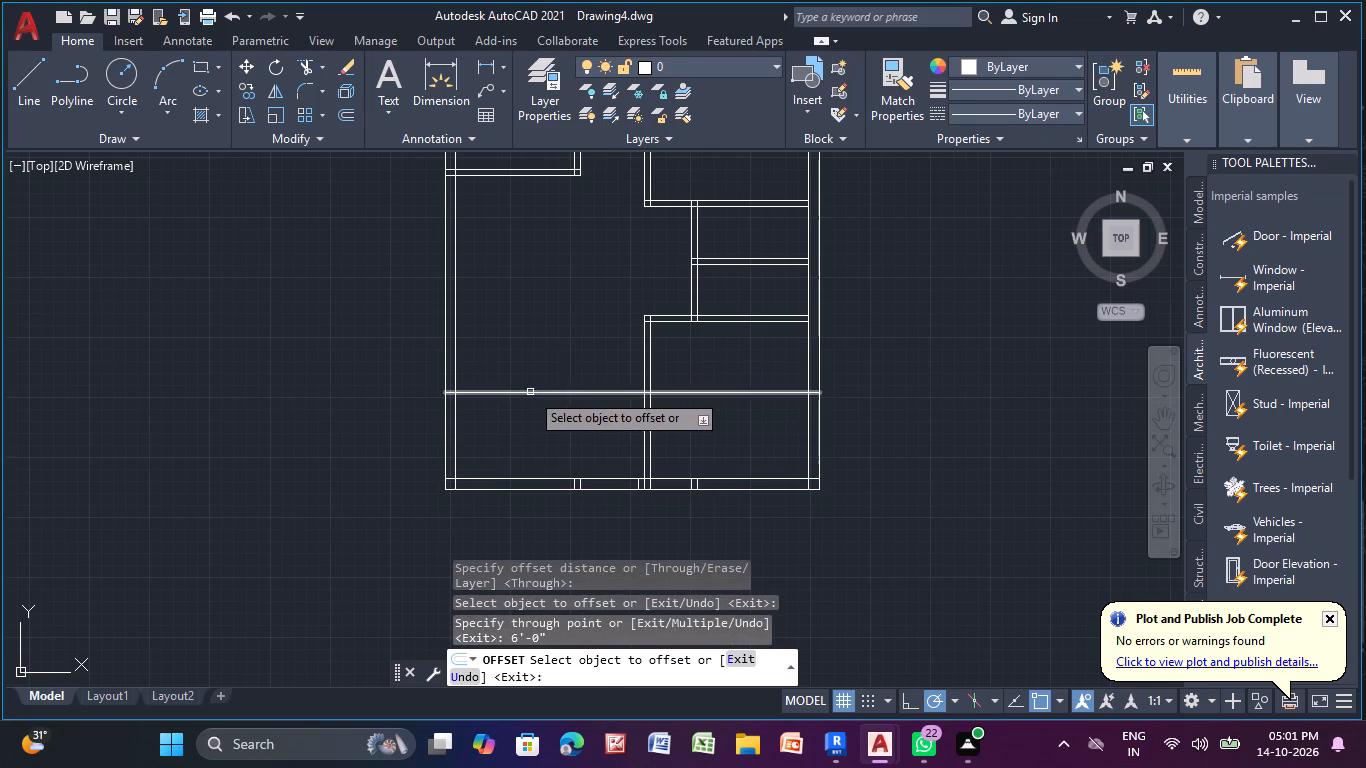
left_click(530, 392)
key("5")
key("shift+quotedbl")
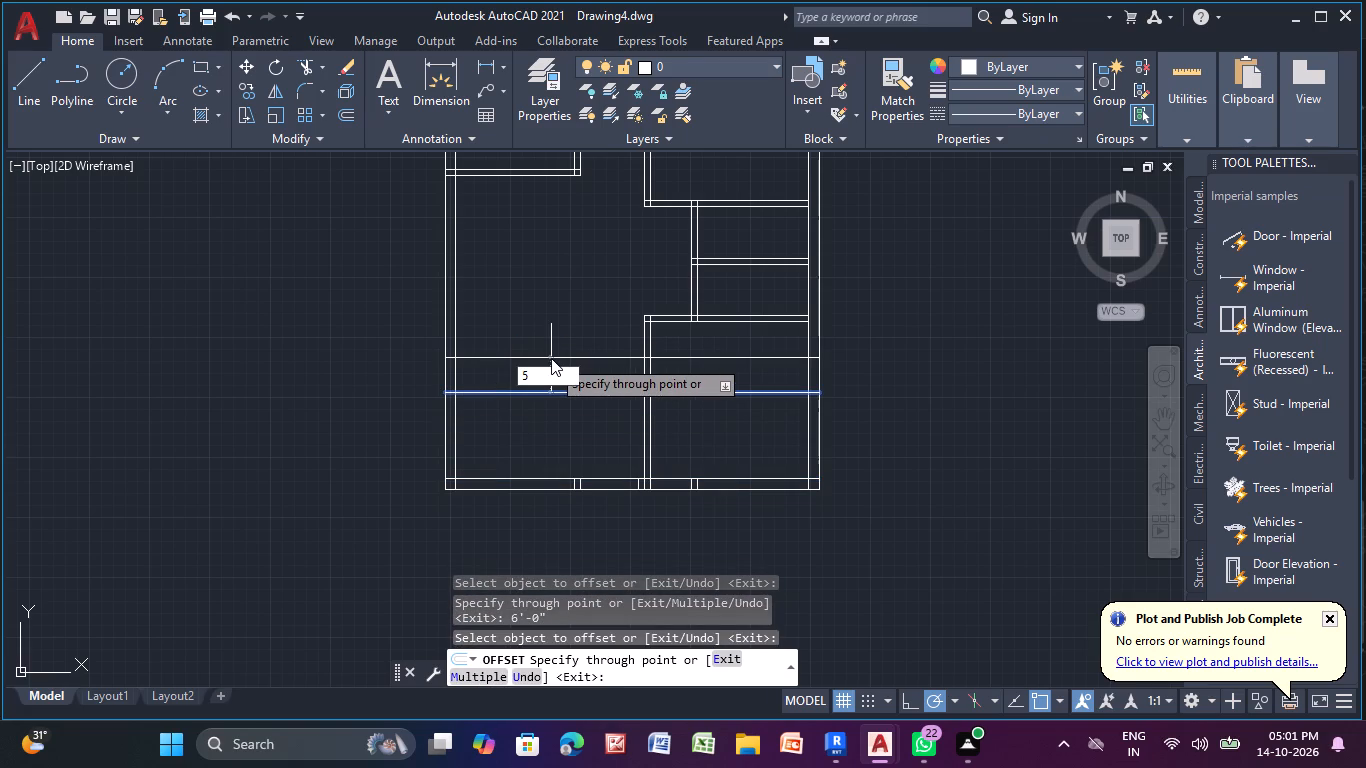
key("Return")
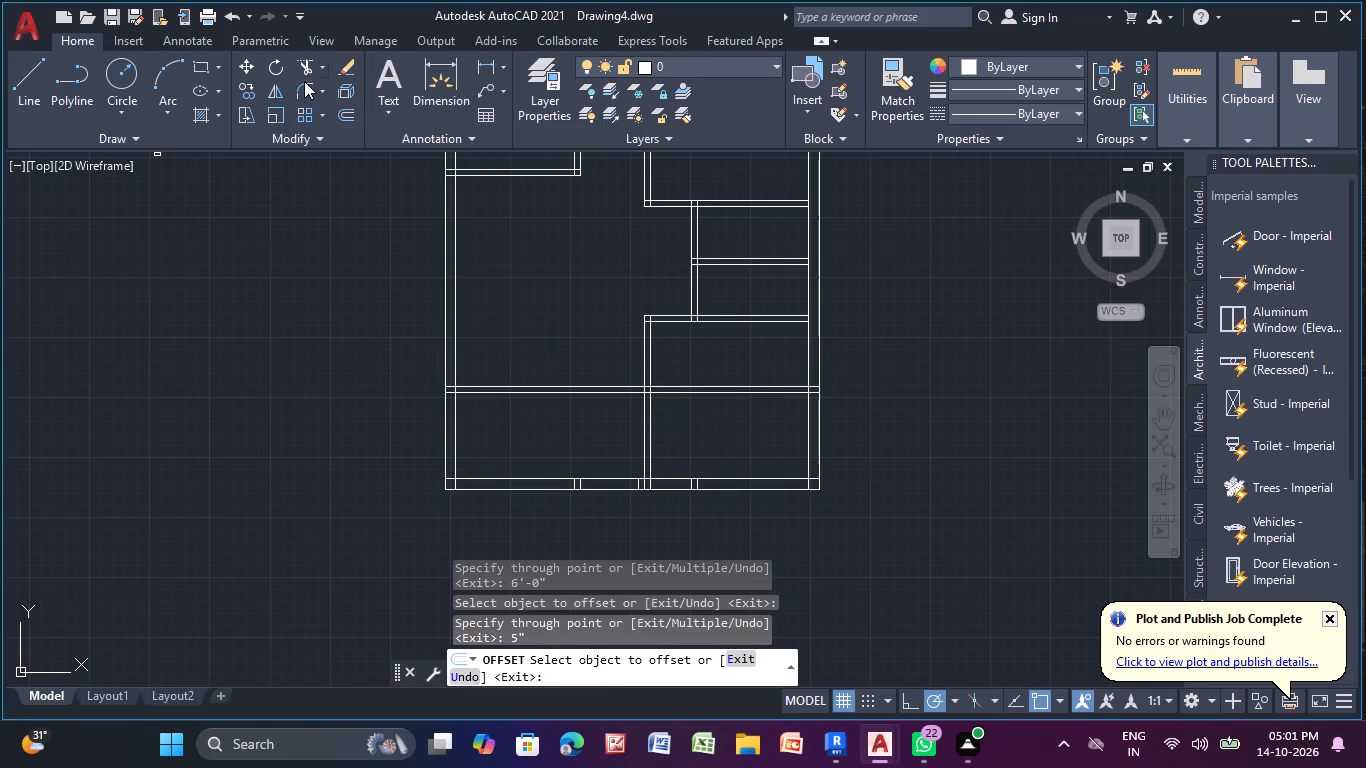
Trim the new horizontal partition's lines out of the lower-right room, and leave Trim.
left_click(301, 68)
left_click_drag(727, 367, 725, 410)
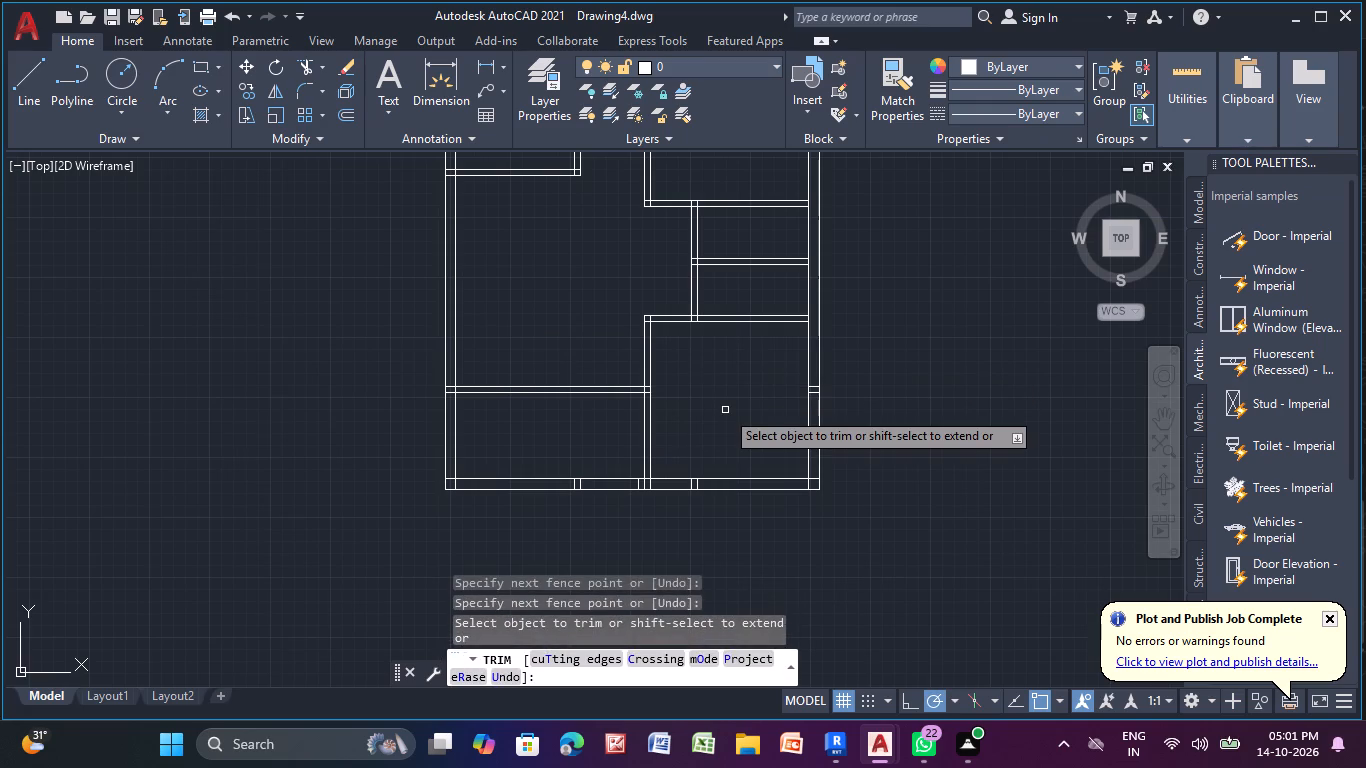
key("Escape")
key("Escape")
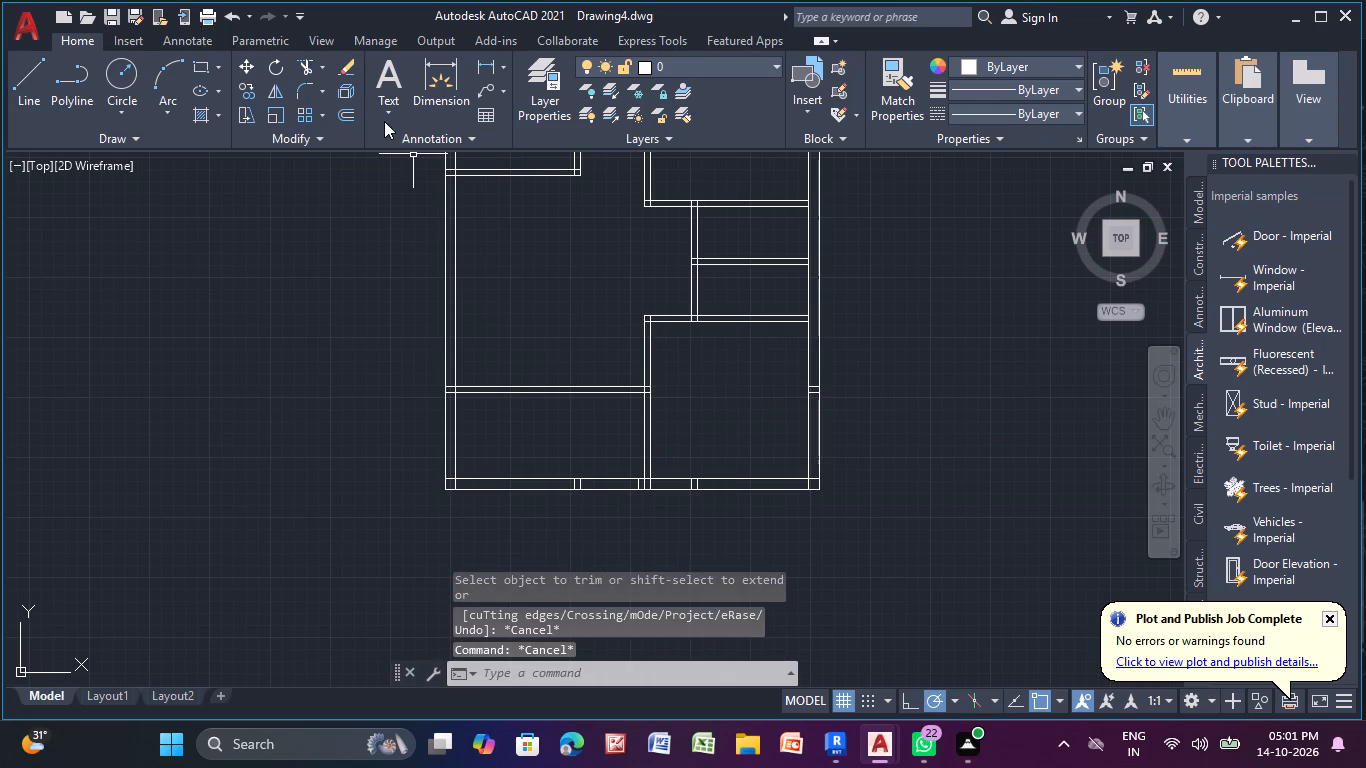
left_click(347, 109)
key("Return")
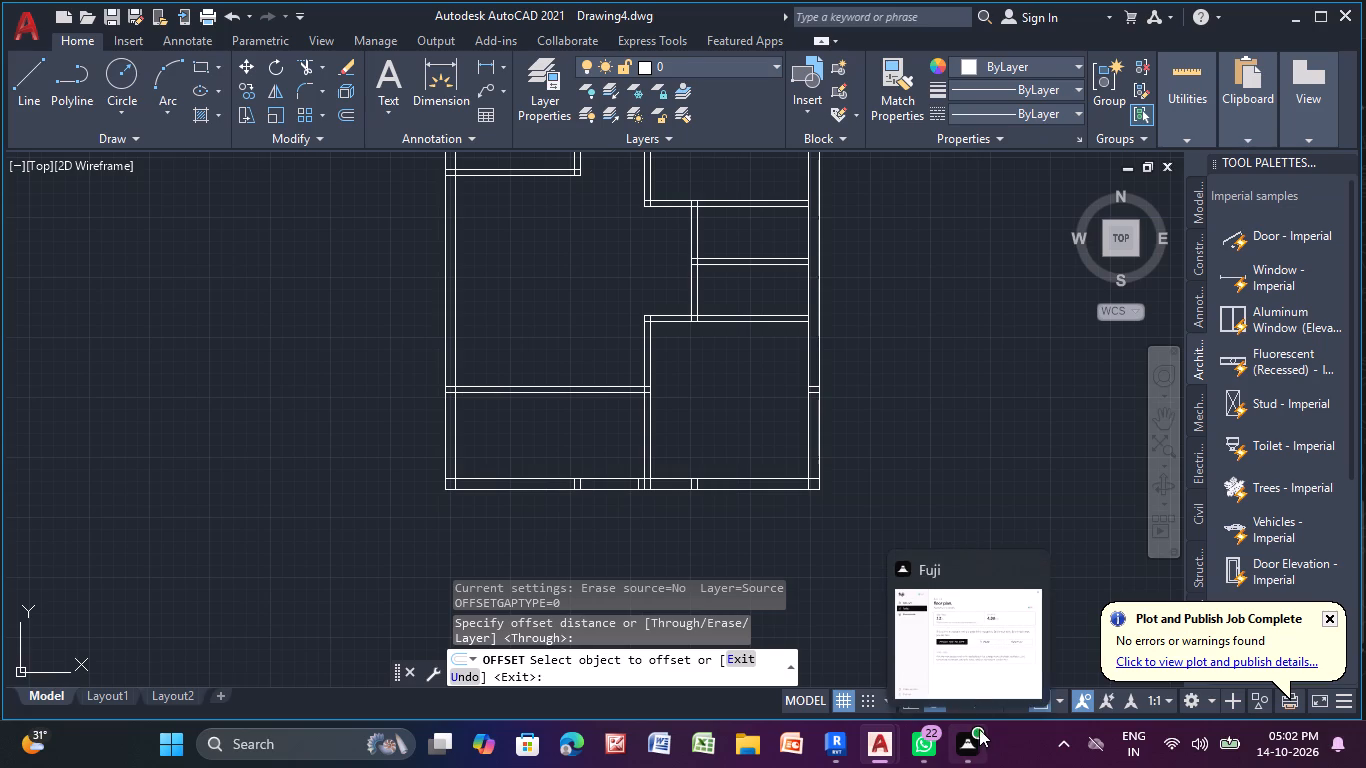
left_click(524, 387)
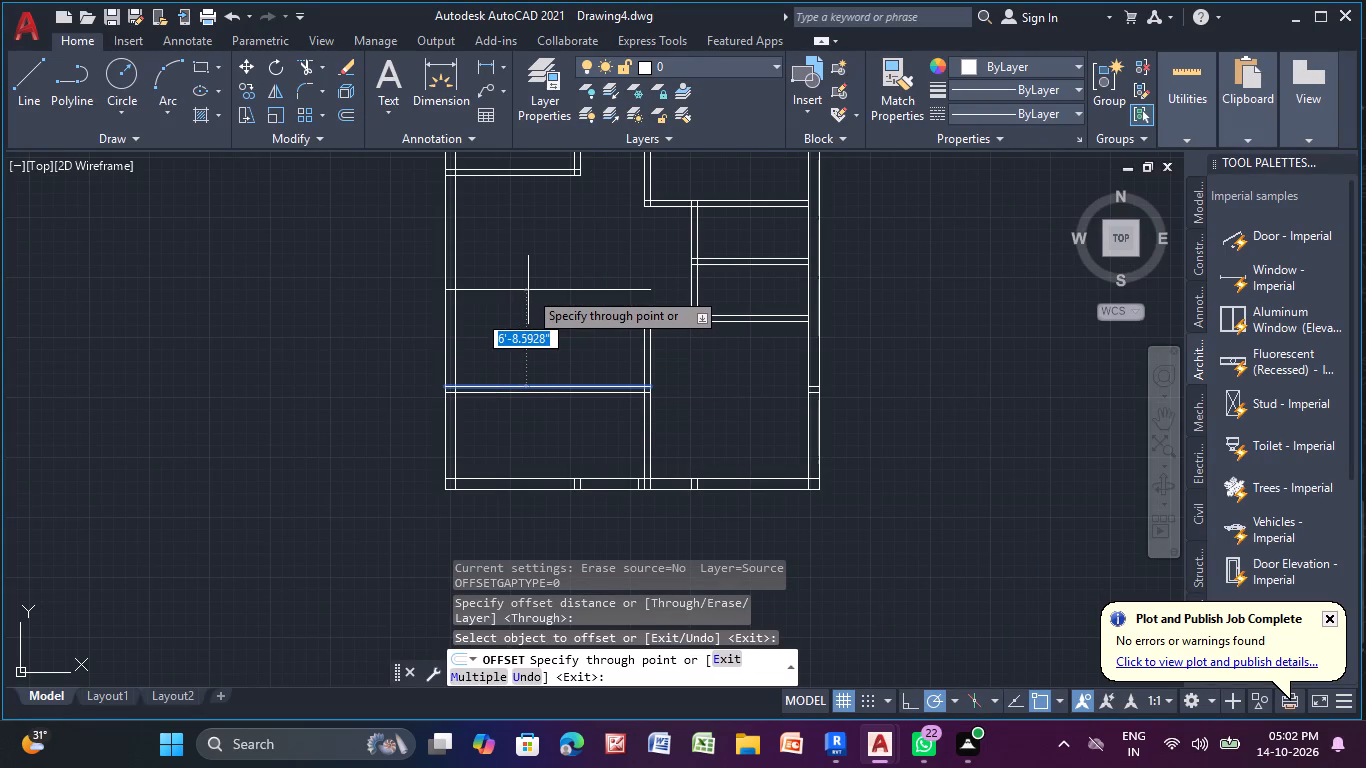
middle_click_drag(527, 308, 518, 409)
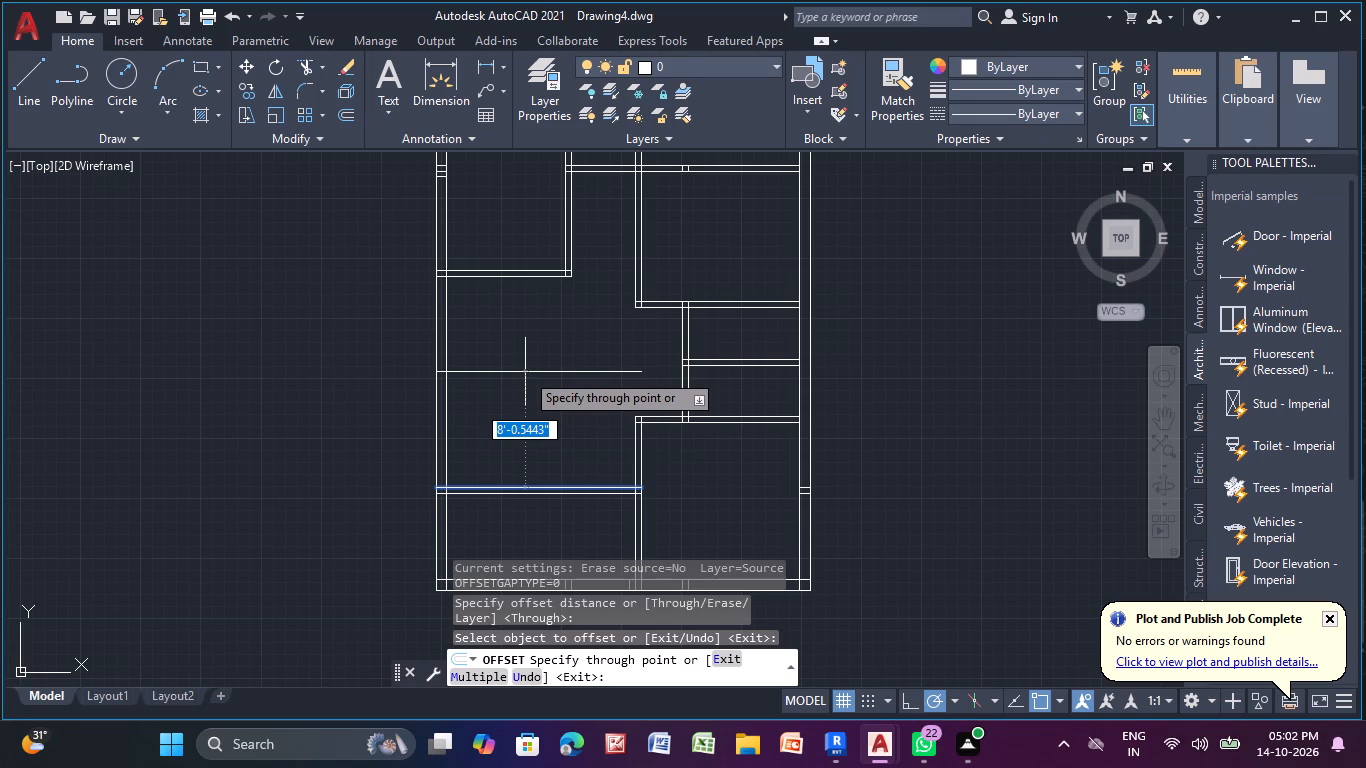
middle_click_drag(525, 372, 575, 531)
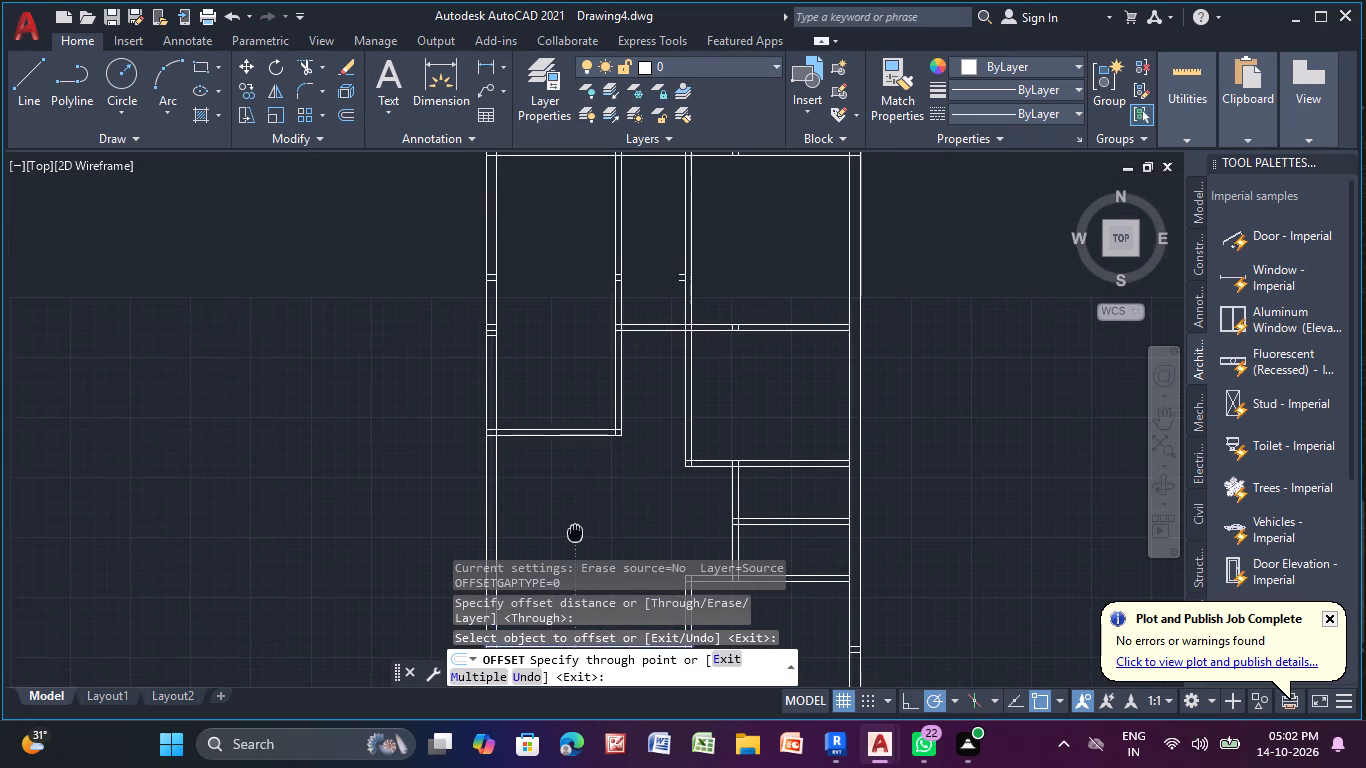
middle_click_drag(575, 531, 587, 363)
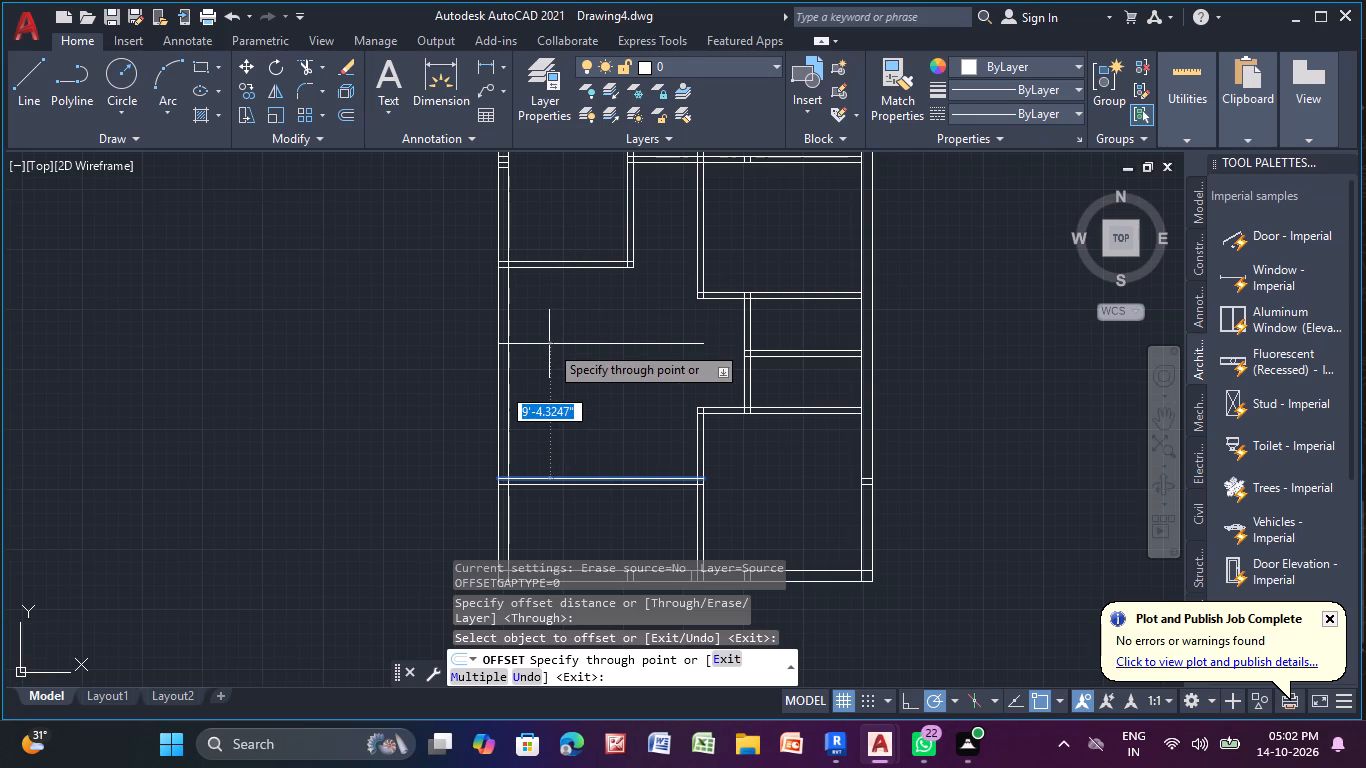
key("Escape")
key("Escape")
Trim the overlapping wall lines at the plan's upper-left corner and open the first vertical partition's junction with the top outer wall.
scroll(549, 344, "up", 1)
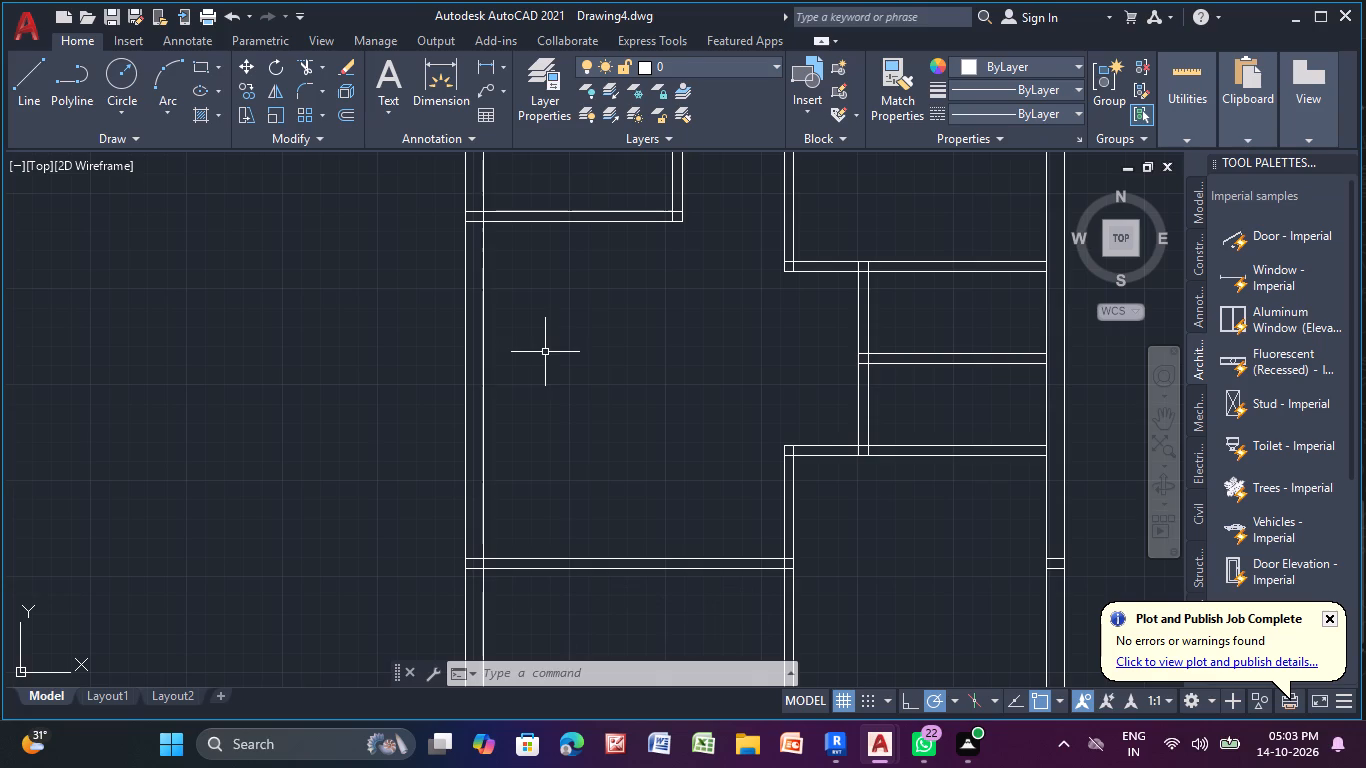
left_click(299, 69)
scroll(568, 311, "down", 1)
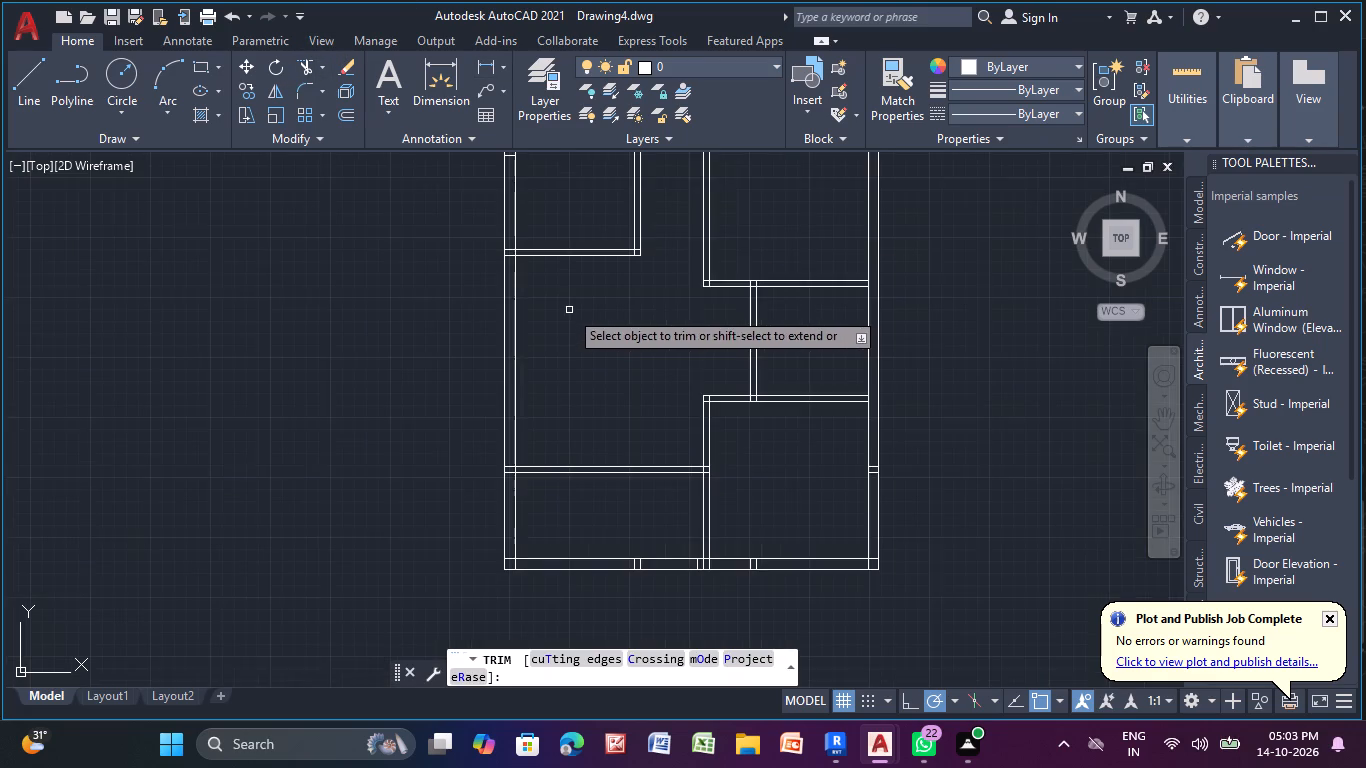
middle_click_drag(568, 312, 456, 486)
middle_click_drag(446, 351, 449, 521)
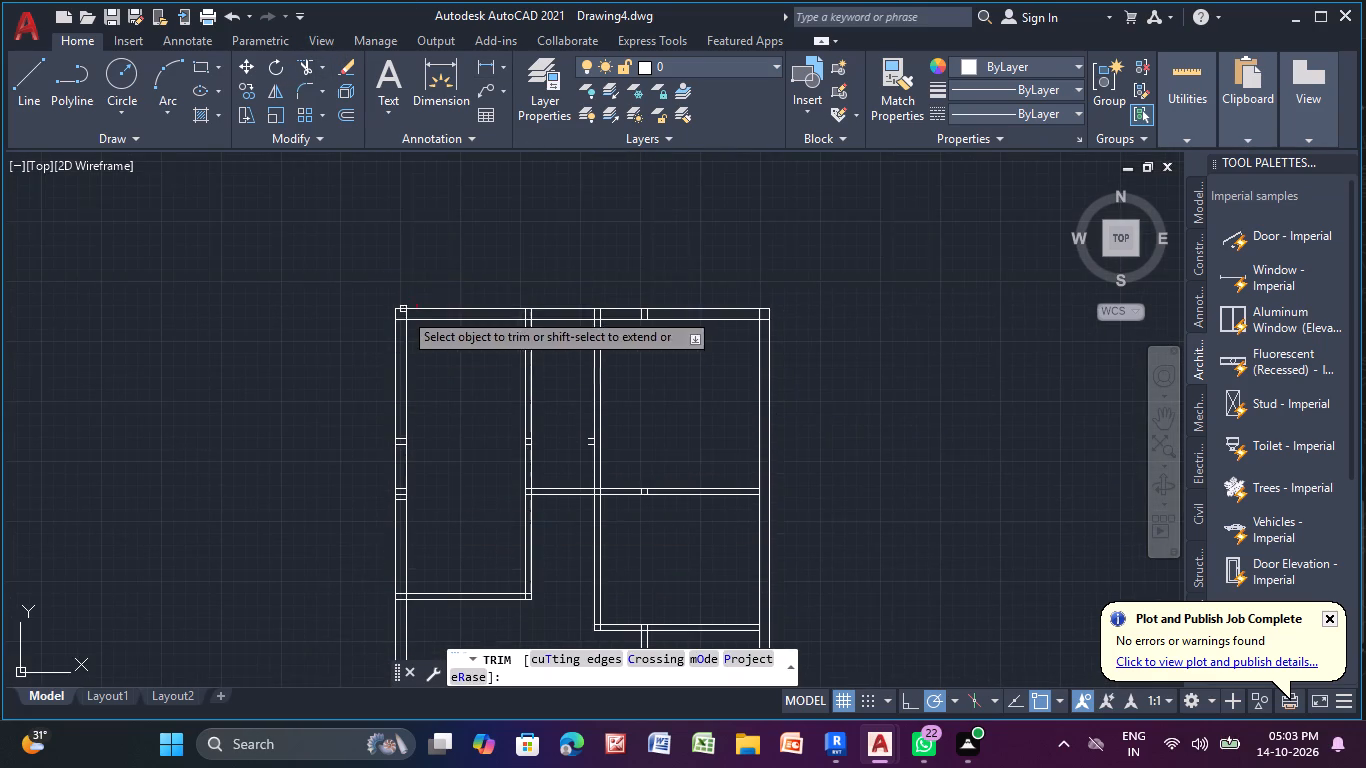
scroll(411, 324, "up", 3)
left_click_drag(362, 295, 362, 312)
left_click_drag(370, 294, 467, 287)
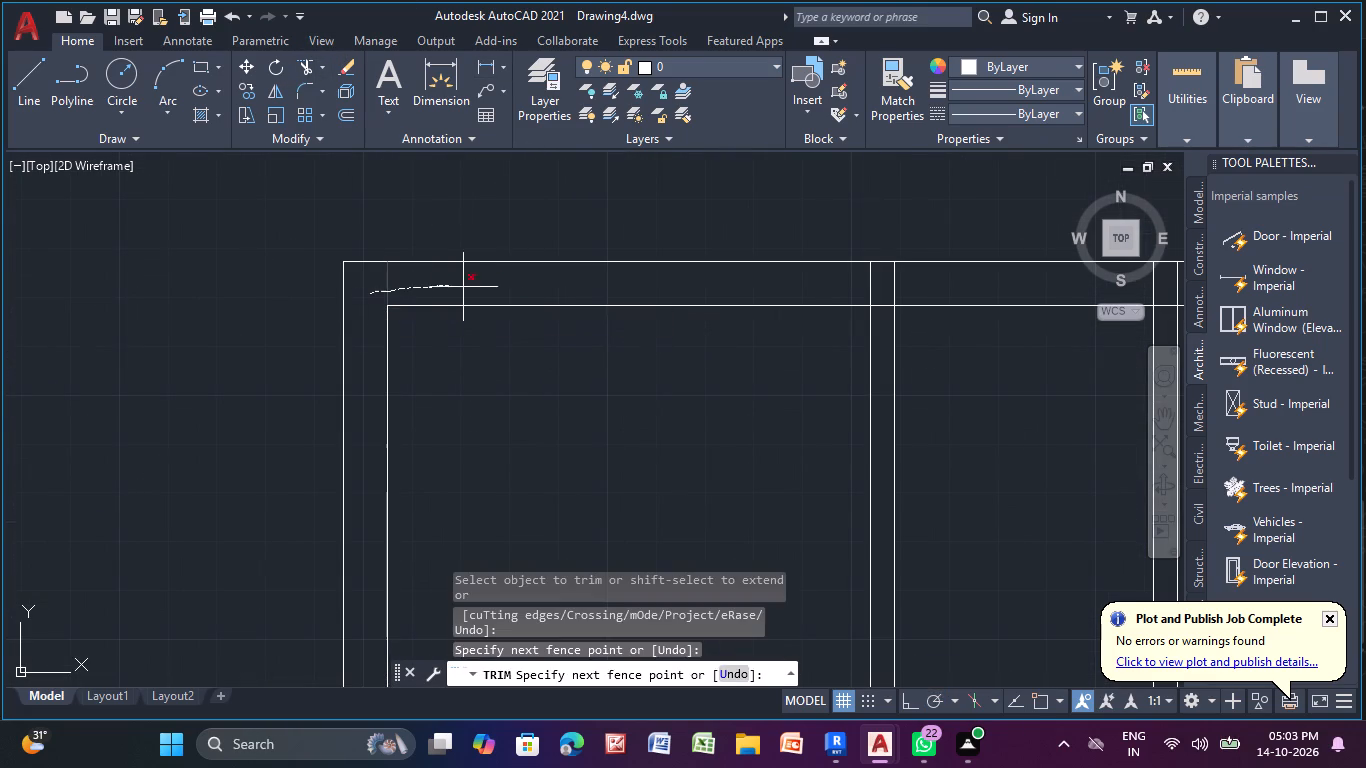
left_click_drag(467, 287, 914, 285)
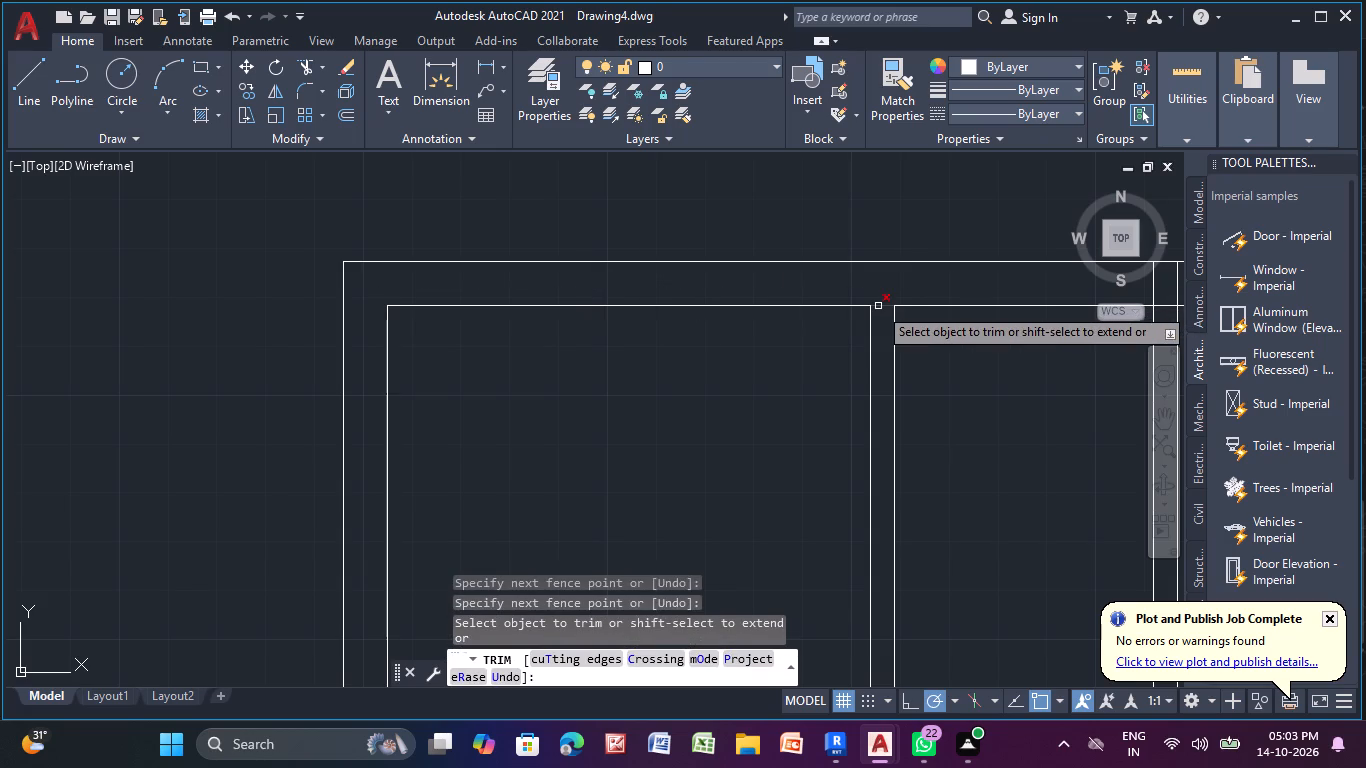
left_click(878, 306)
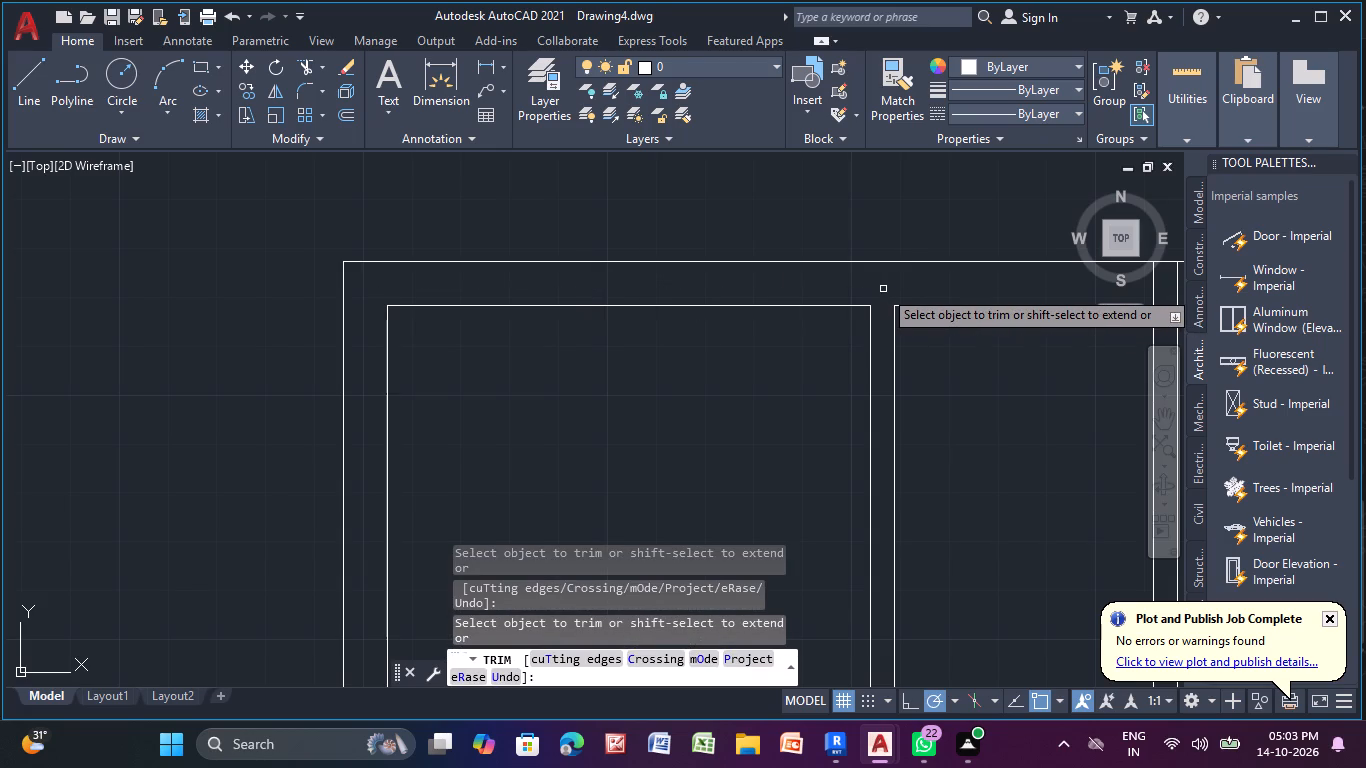
Trim the second vertical partition's lines inside the top outer wall, and the wall's inner line between them, to open the junction.
middle_click_drag(883, 289, 793, 291)
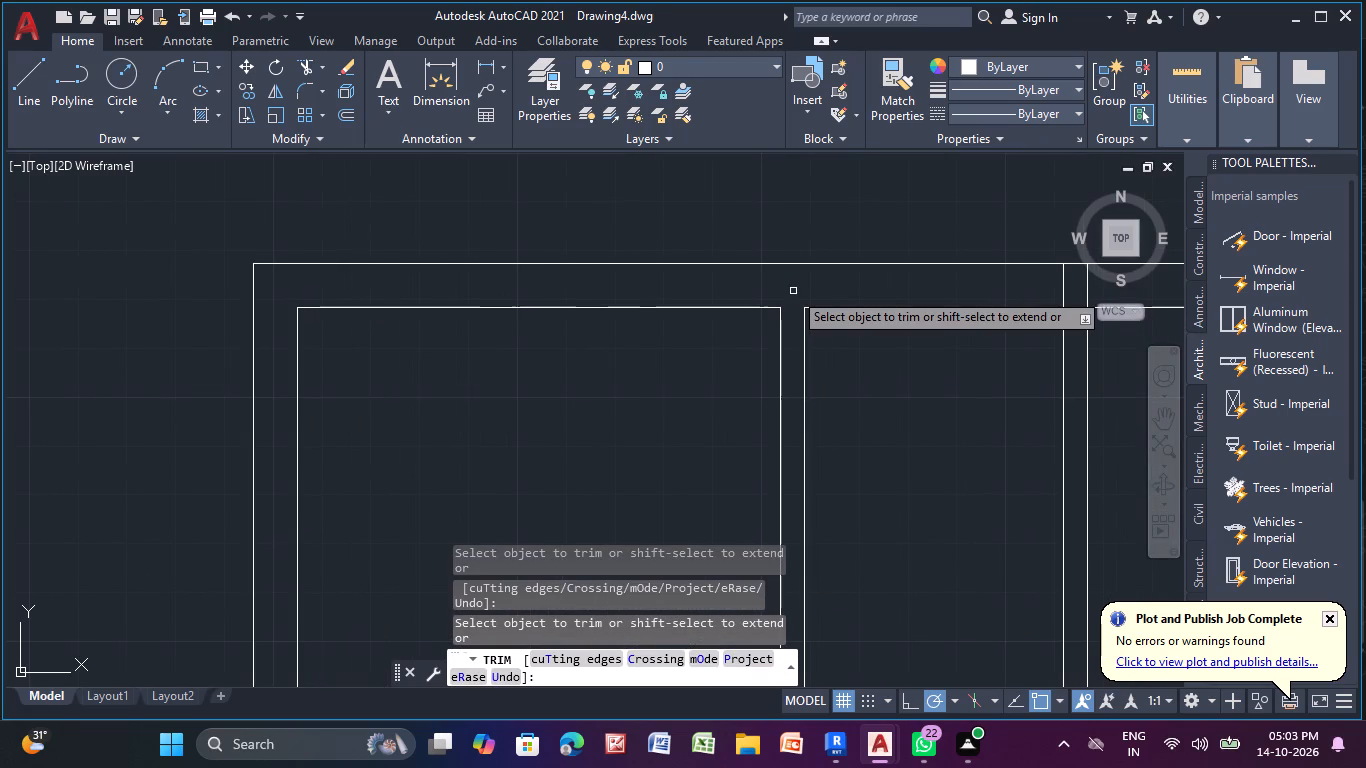
scroll(793, 291, "down", 1)
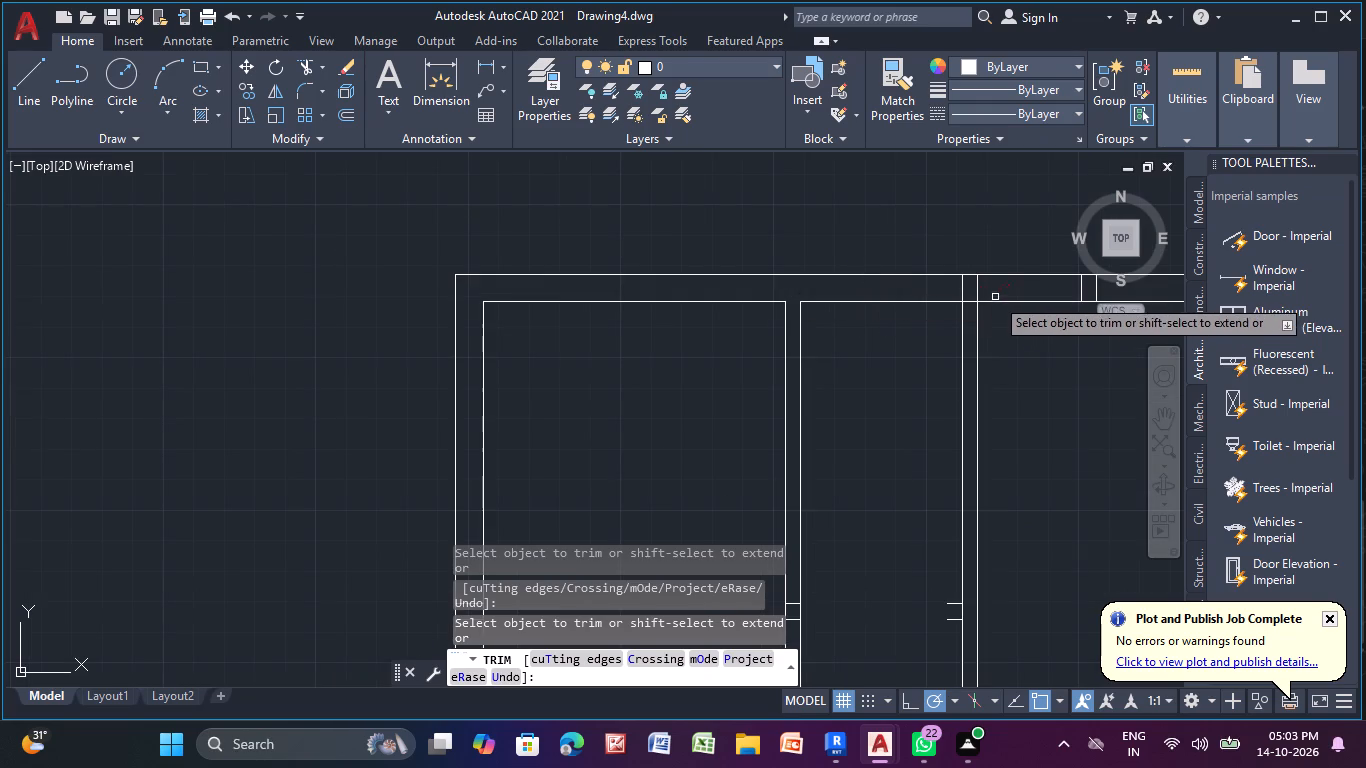
scroll(987, 292, "up", 2)
middle_click_drag(987, 292, 729, 283)
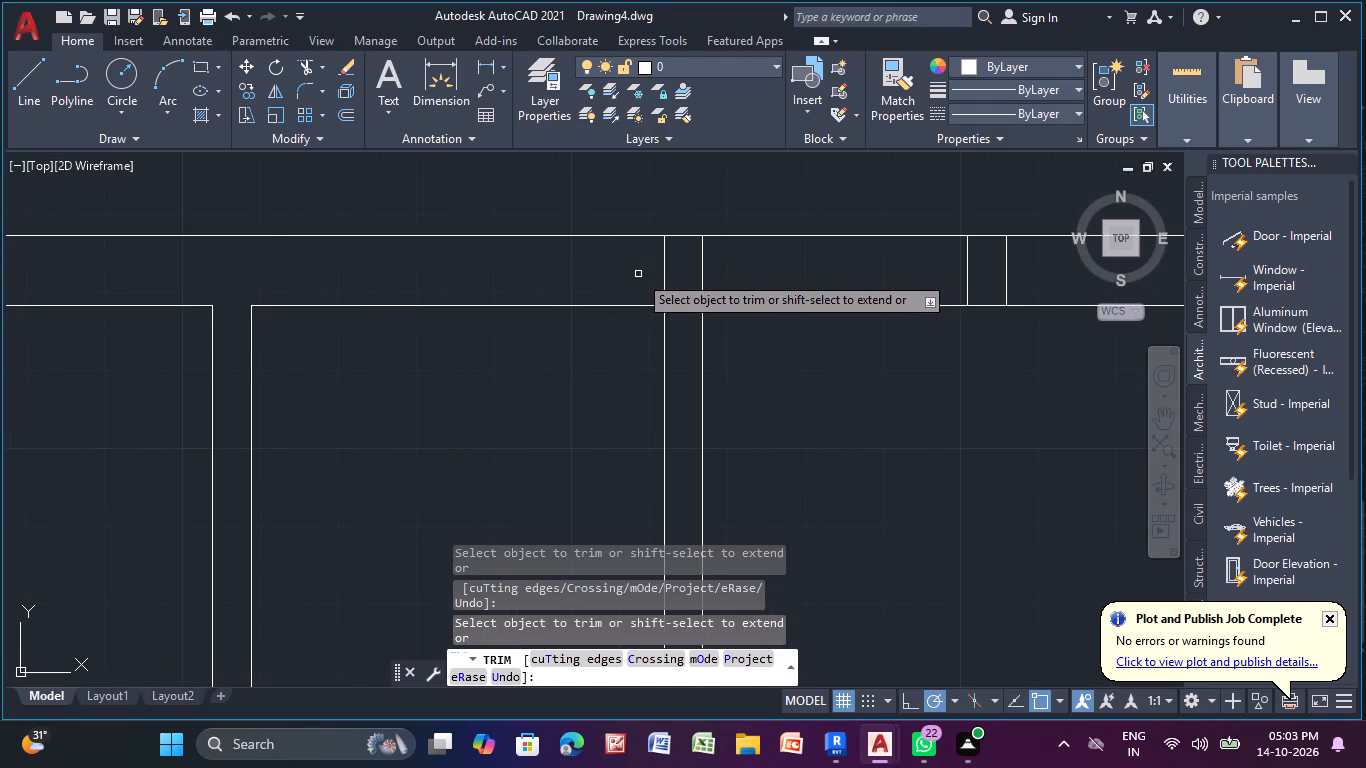
left_click_drag(637, 273, 741, 270)
left_click(682, 306)
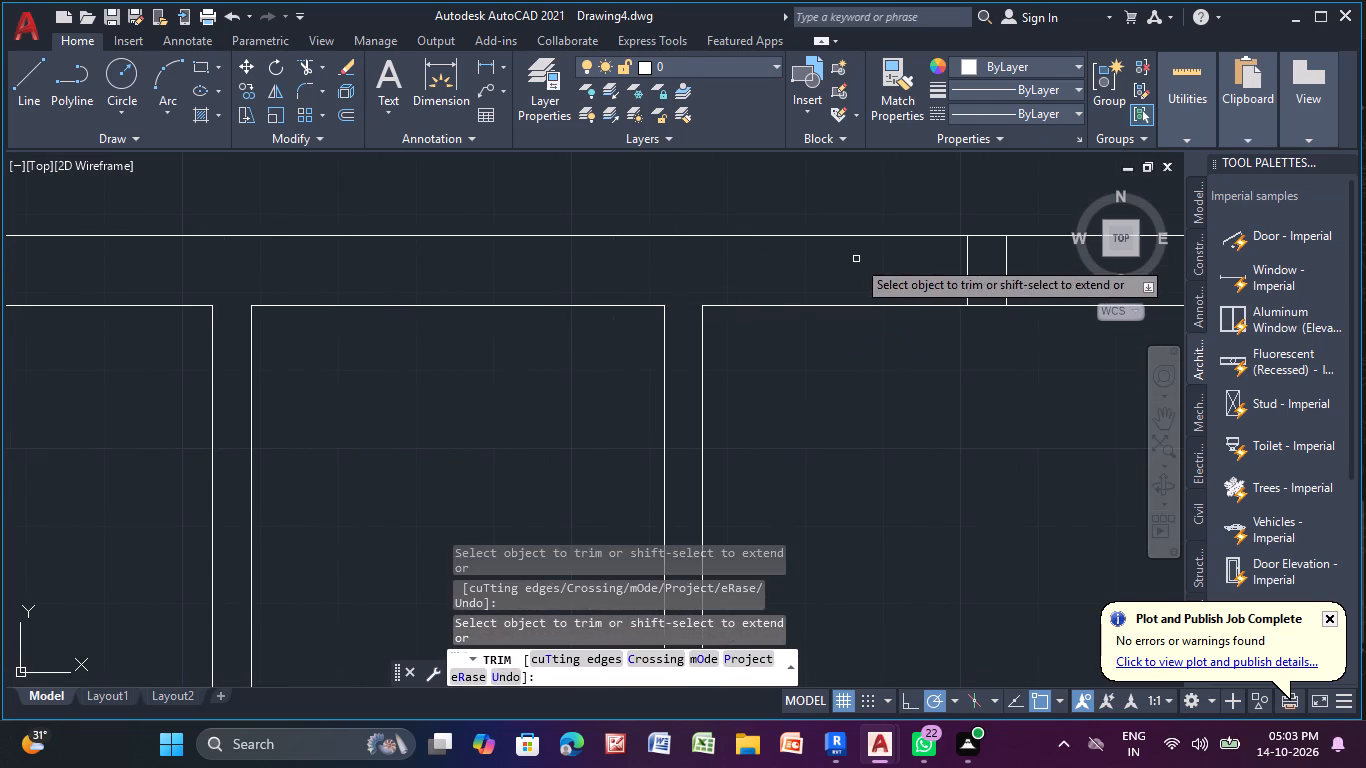
Trim the leftover partition stubs inside the top outer wall above the upper-right room and the overlapping lines at the plan's upper-right corner.
left_click_drag(864, 261, 1030, 268)
scroll(1031, 267, "down", 2)
middle_click_drag(993, 272, 542, 288)
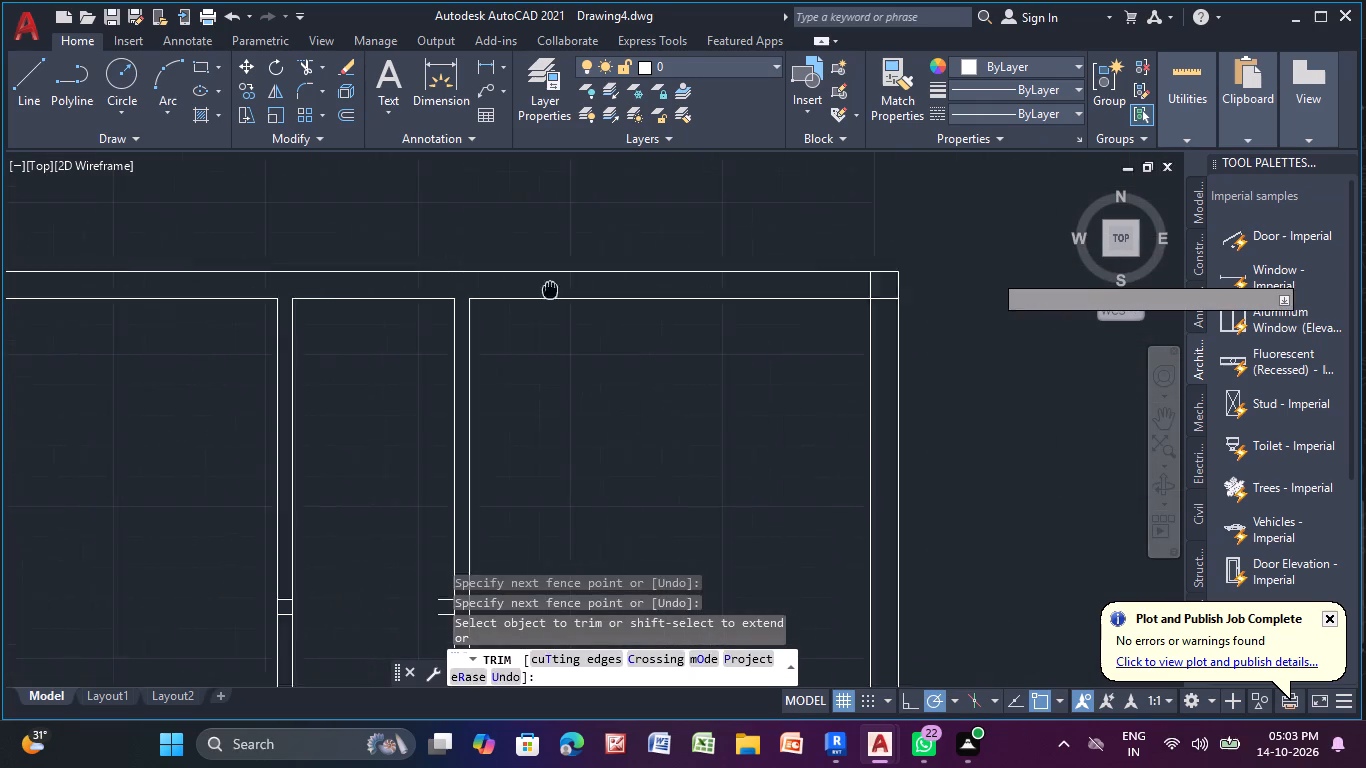
middle_click_drag(542, 288, 436, 282)
scroll(744, 275, "up", 3)
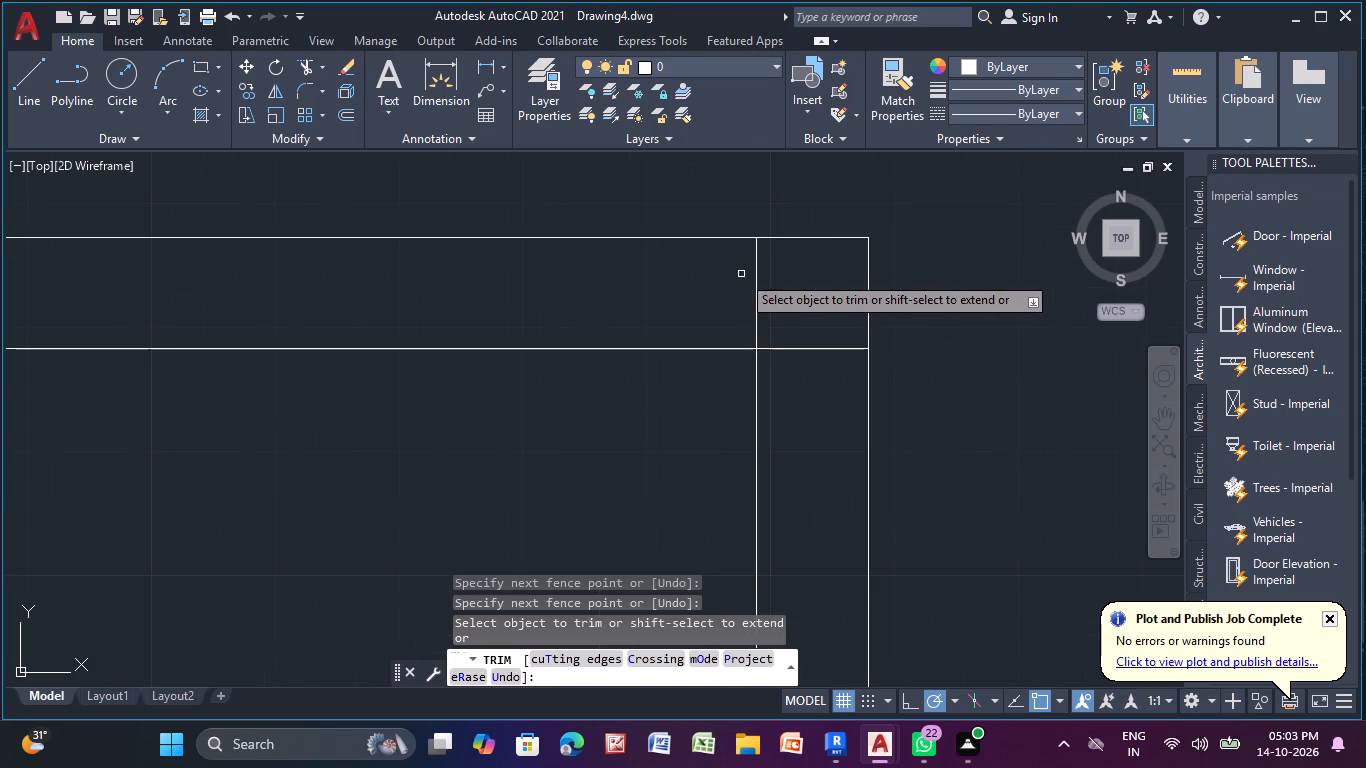
left_click_drag(741, 274, 819, 416)
Trim the short leftover horizontal lines inside the first vertical partition and beside the second one, above the upper horizontal partition.
scroll(802, 396, "down", 6)
middle_click_drag(865, 405, 746, 196)
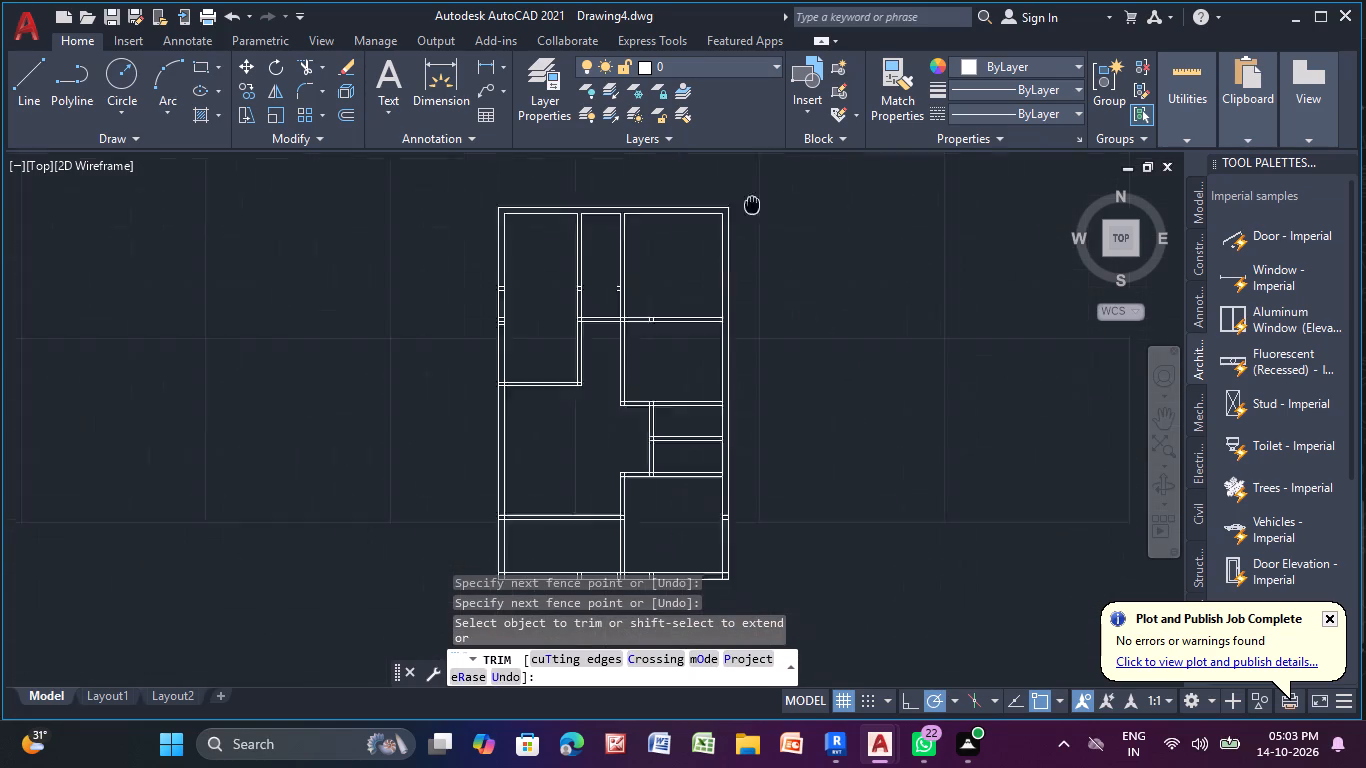
middle_click_drag(746, 196, 714, 142)
scroll(728, 262, "down", 1)
middle_click_drag(717, 286, 813, 294)
scroll(716, 236, "up", 5)
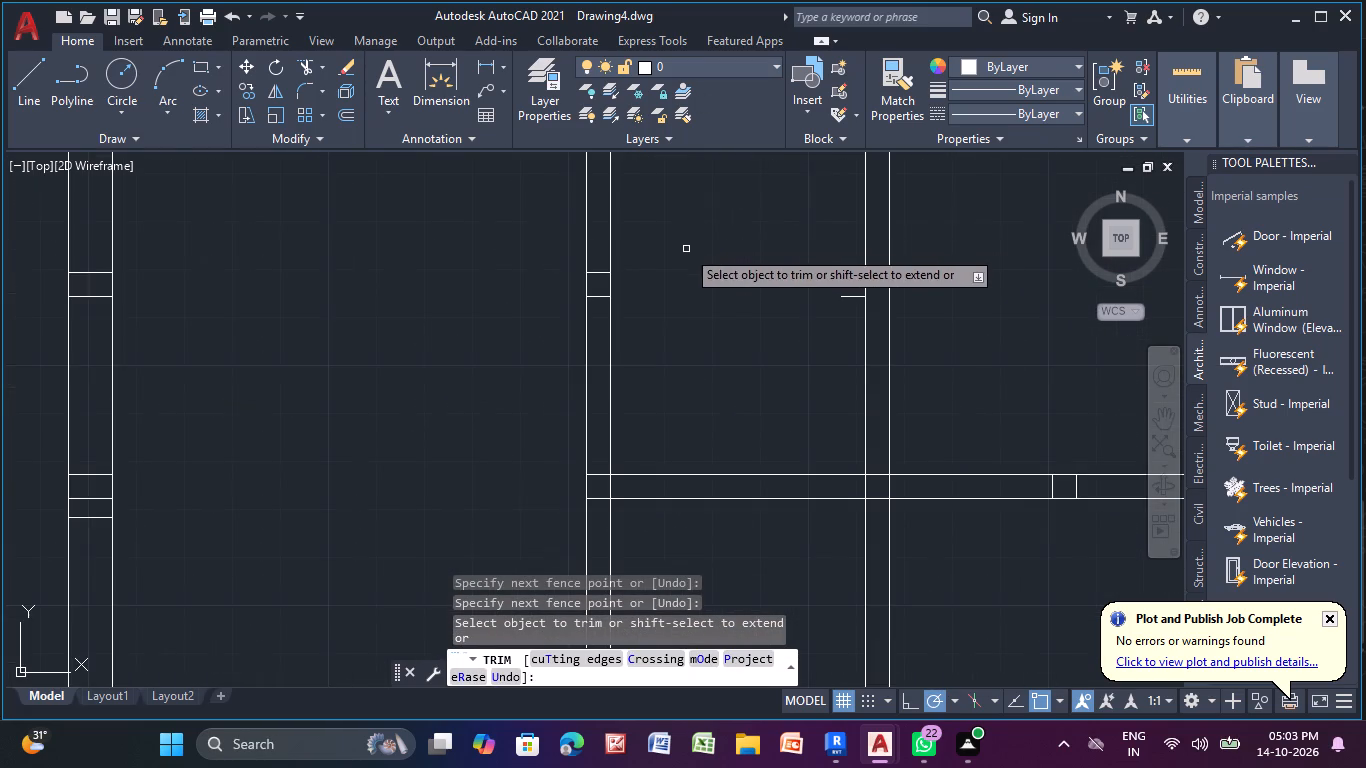
scroll(630, 266, "up", 2)
left_click_drag(548, 270, 550, 347)
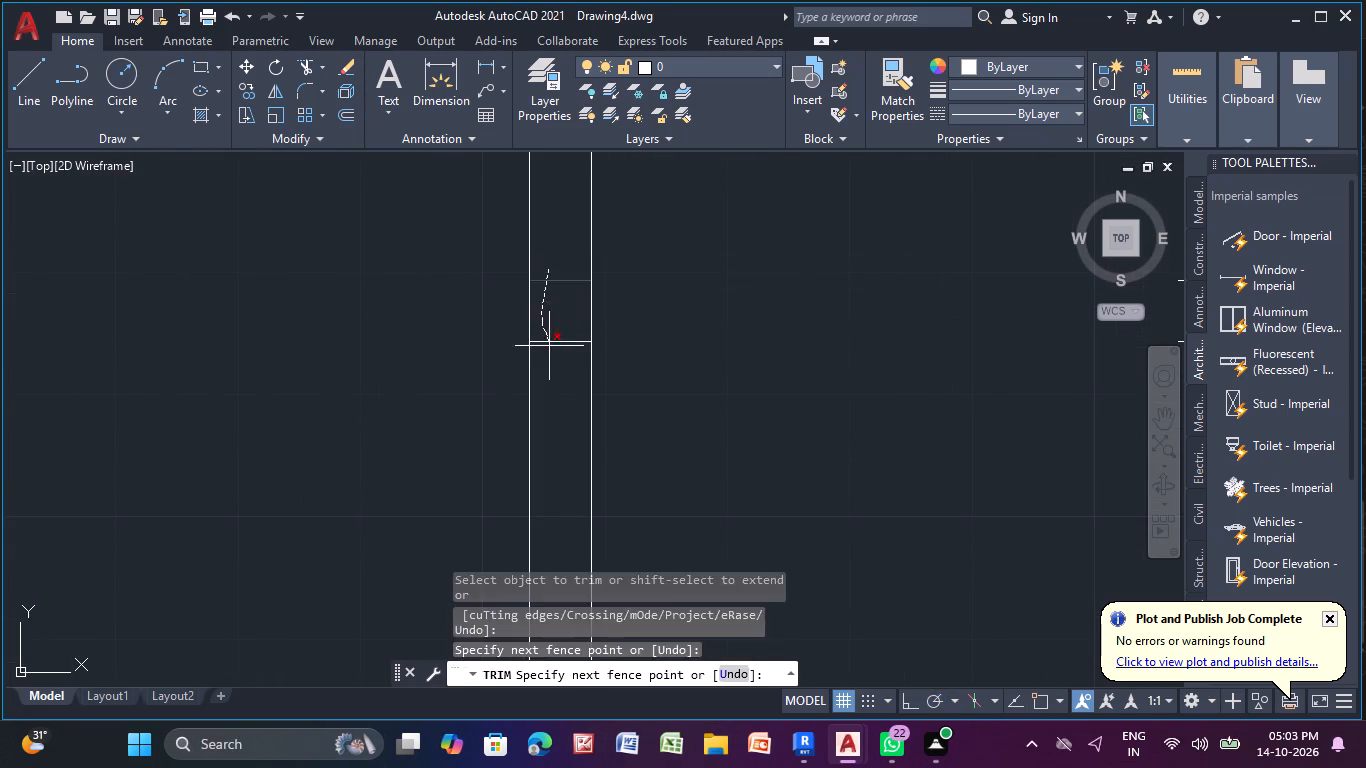
left_click_drag(550, 347, 558, 364)
scroll(678, 351, "down", 3)
middle_click_drag(748, 341, 457, 310)
scroll(556, 310, "up", 2)
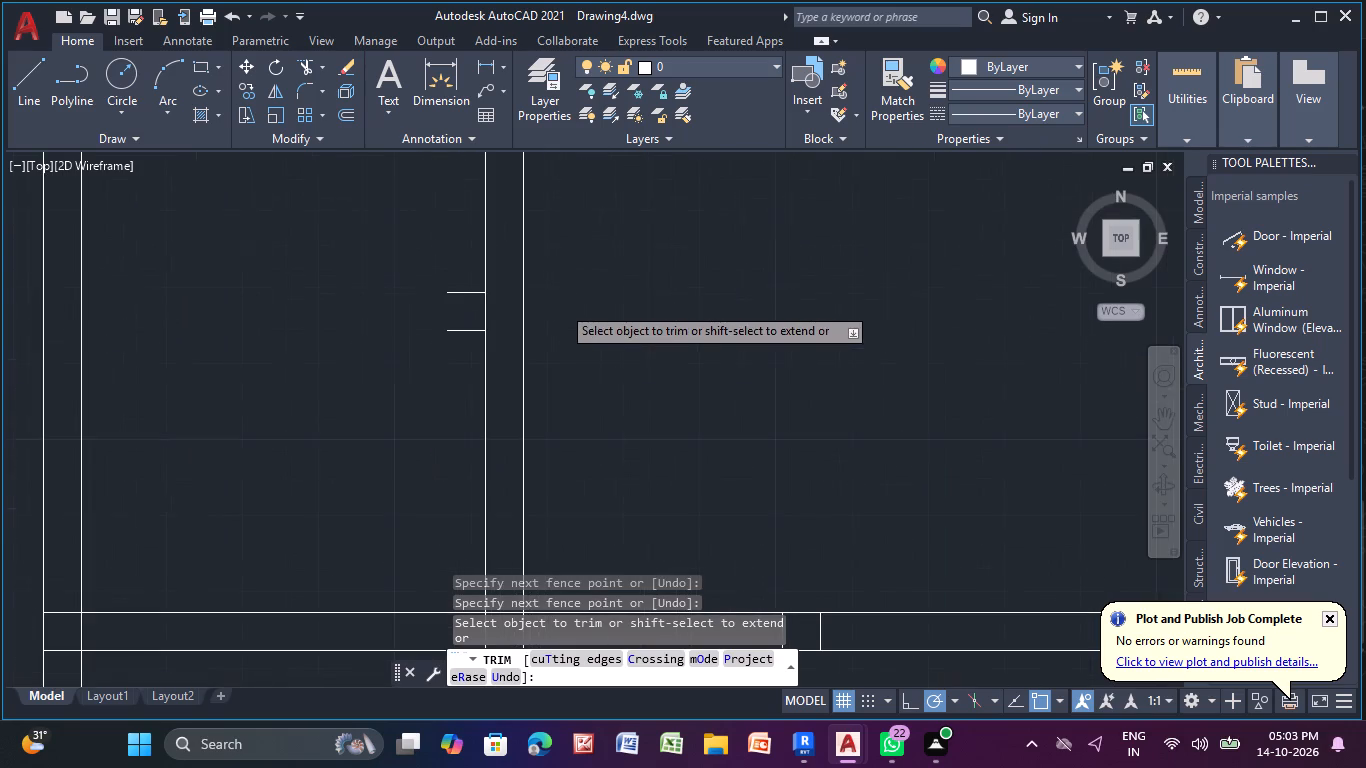
left_click_drag(473, 284, 474, 332)
Trim the two short leftover vertical lines inside the upper horizontal partition and open that partition's junction with the right outer wall.
scroll(468, 333, "down", 3)
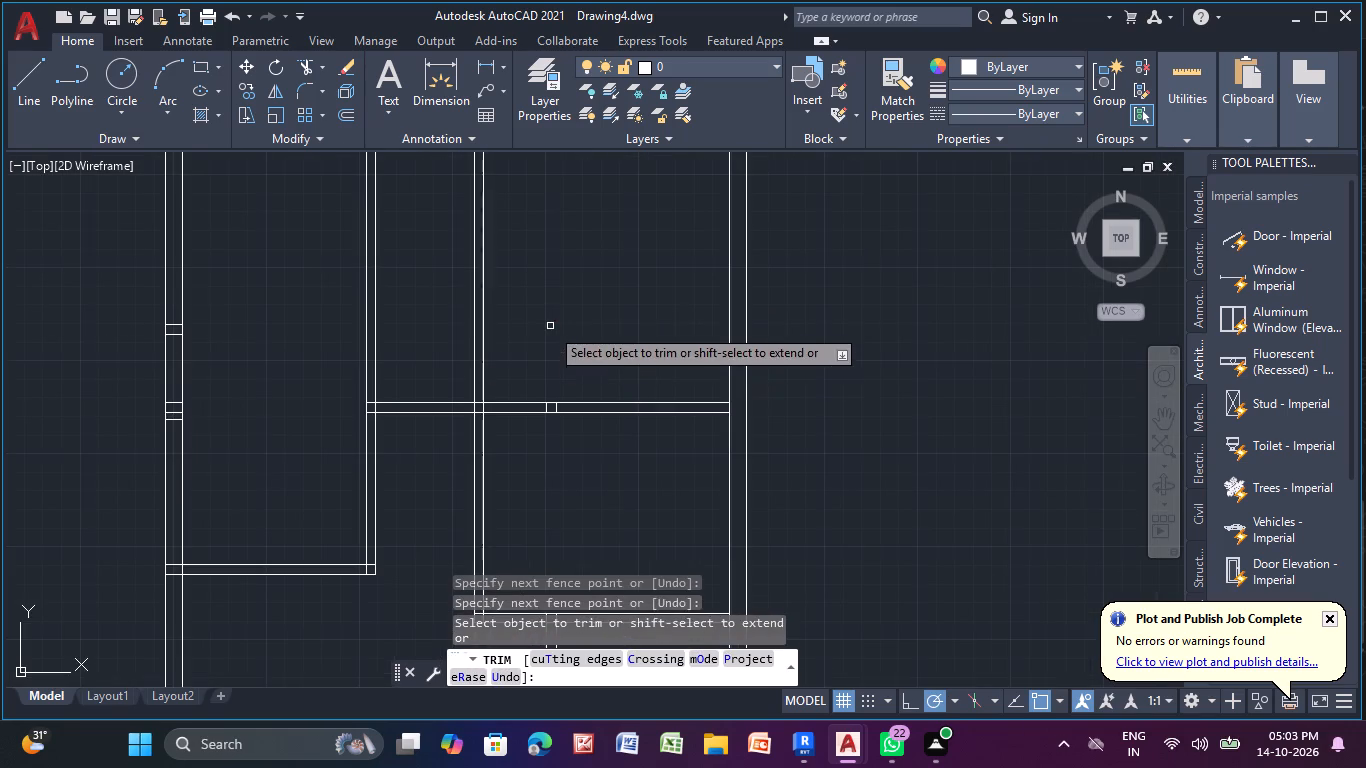
middle_click_drag(555, 296, 586, 214)
scroll(579, 318, "up", 3)
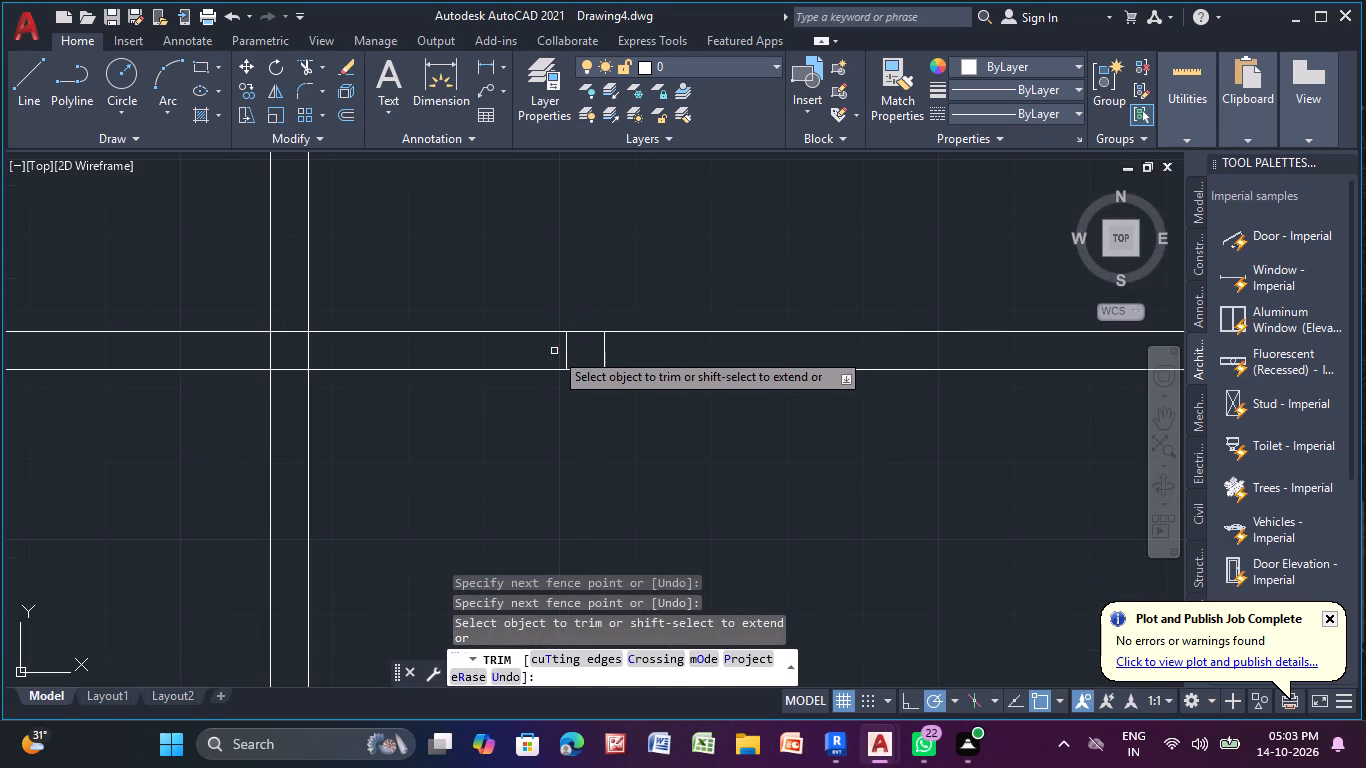
left_click_drag(554, 351, 664, 348)
scroll(678, 354, "down", 3)
middle_click_drag(660, 362, 340, 337)
scroll(496, 324, "up", 4)
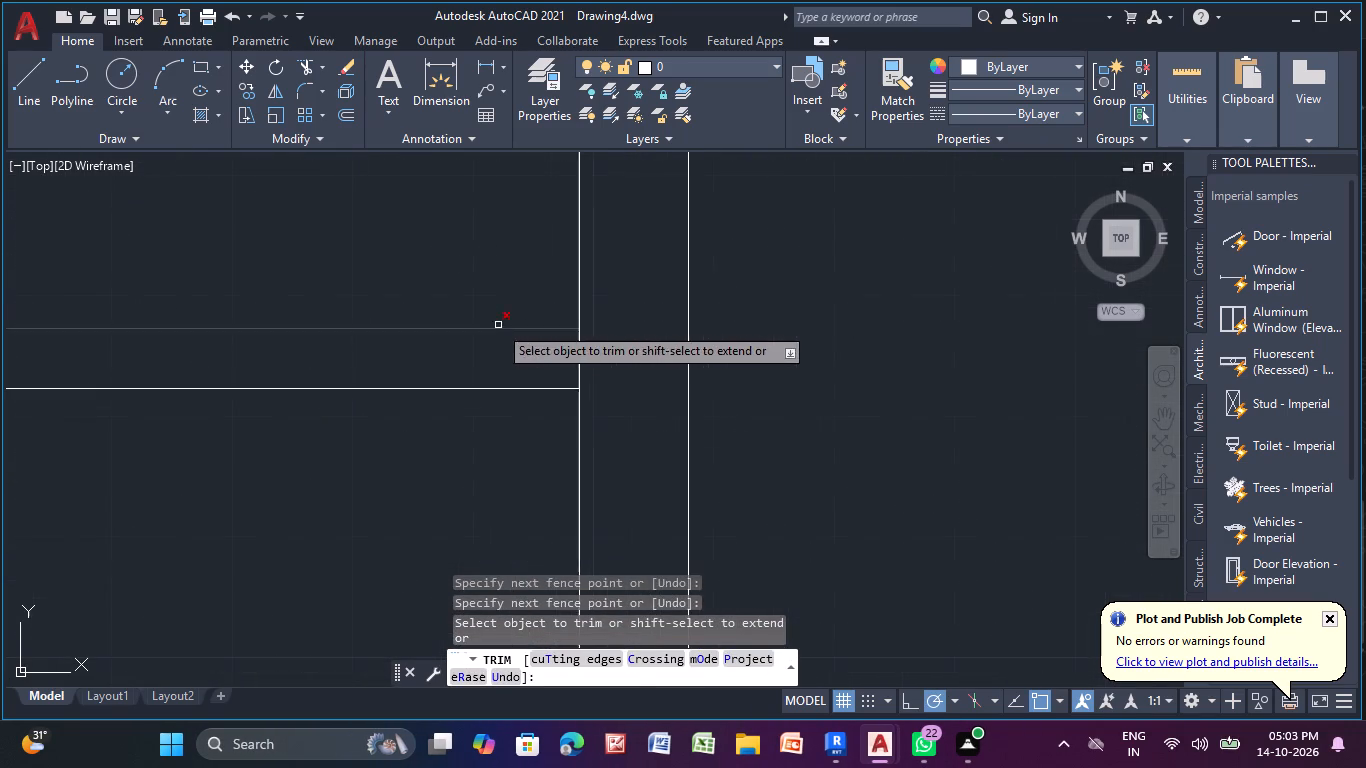
left_click_drag(560, 351, 620, 358)
Trim the overlapping lines where the upper horizontal partition meets the first vertical partition and crosses the second one.
scroll(626, 356, "down", 3)
scroll(365, 297, "down", 2)
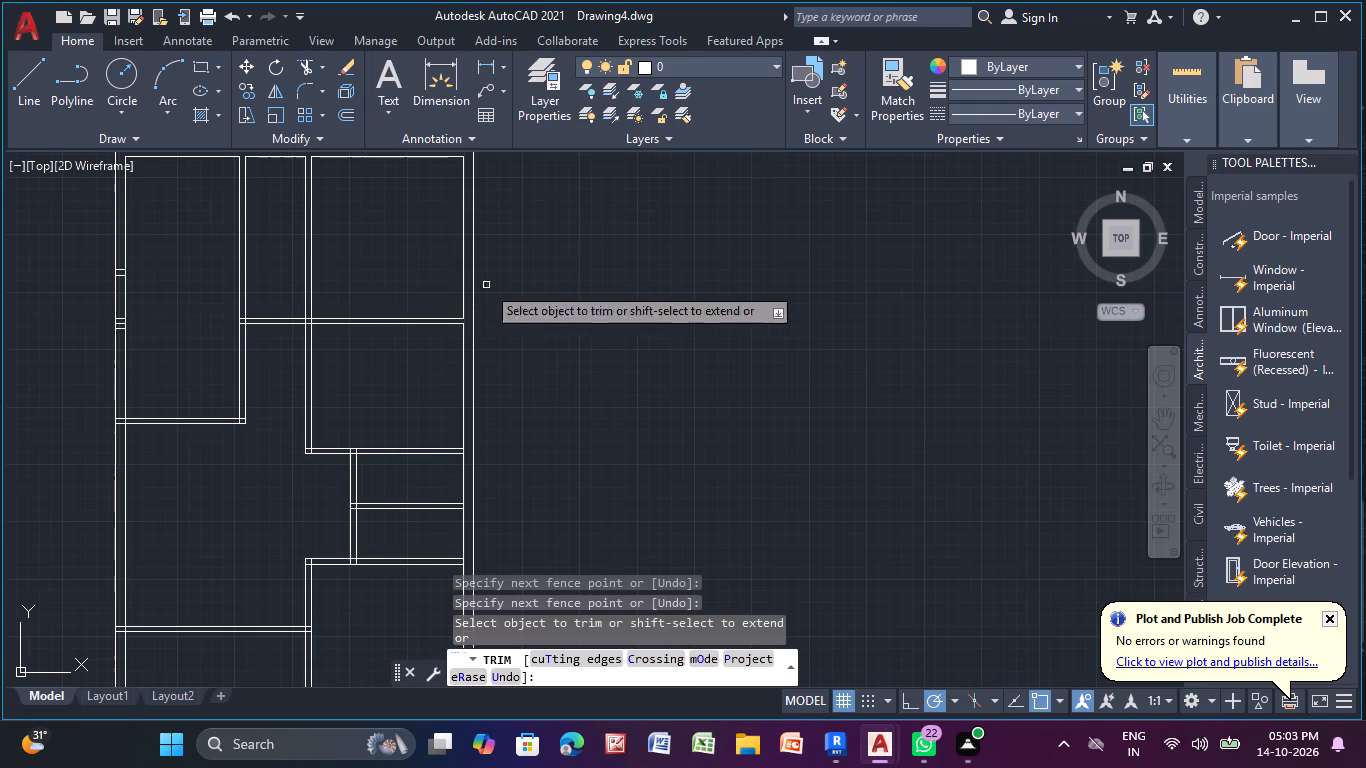
middle_click_drag(336, 273, 687, 259)
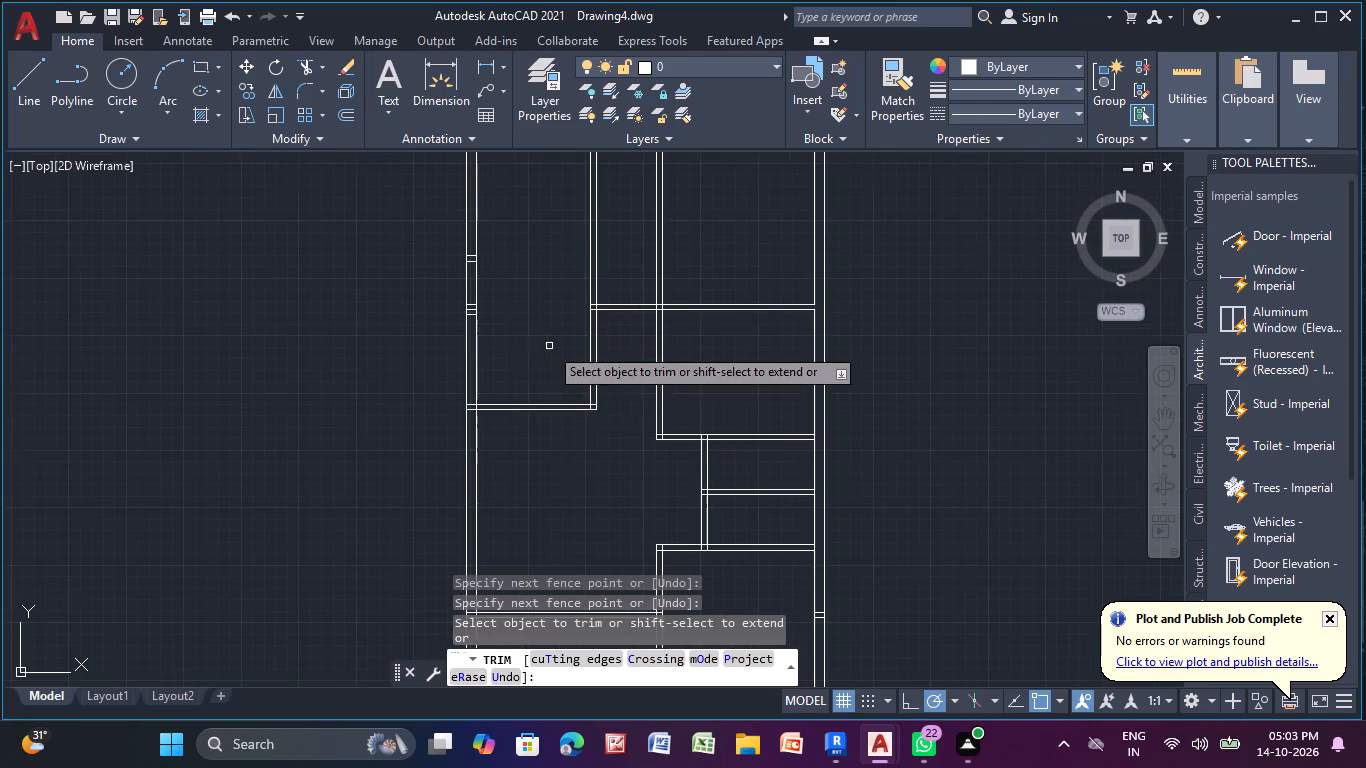
scroll(550, 346, "up", 3)
middle_click_drag(545, 389, 265, 595)
scroll(411, 378, "up", 2)
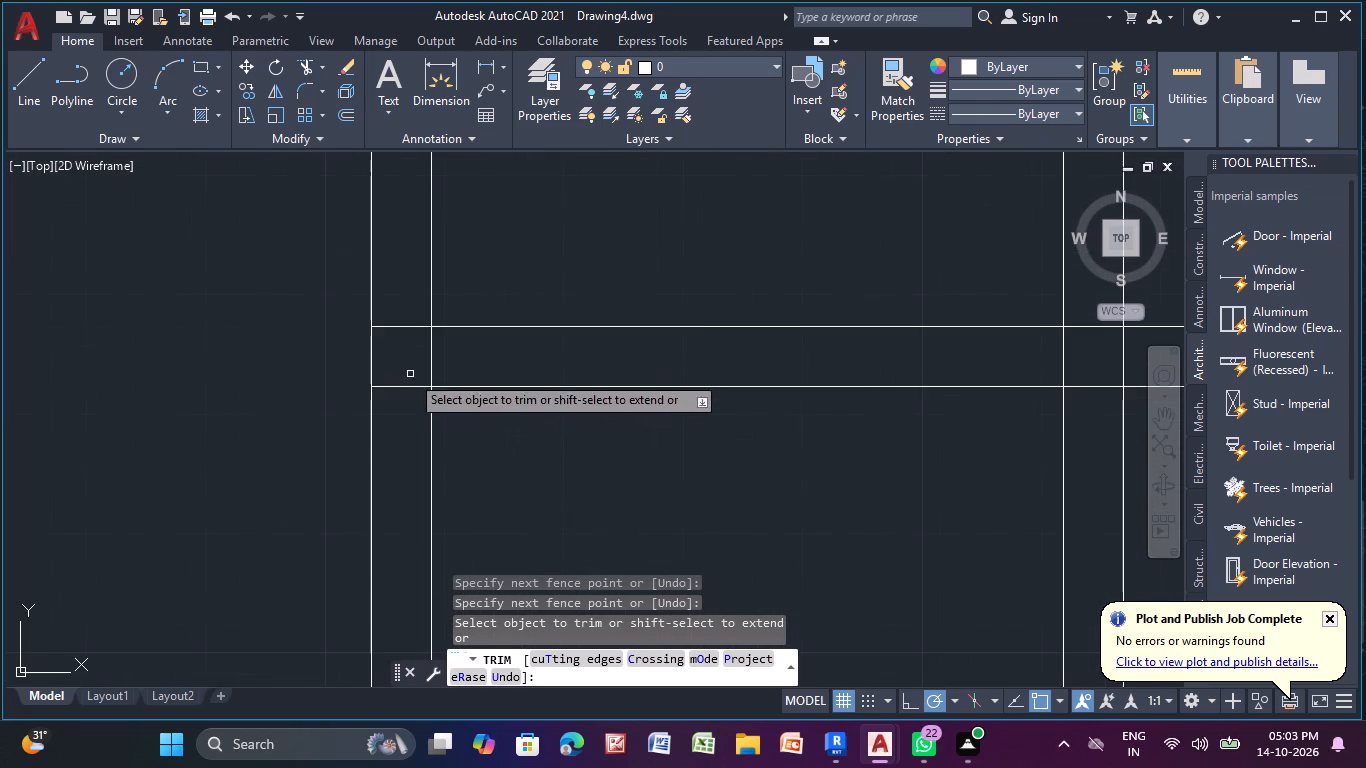
left_click_drag(399, 301, 407, 432)
left_click_drag(421, 365, 431, 361)
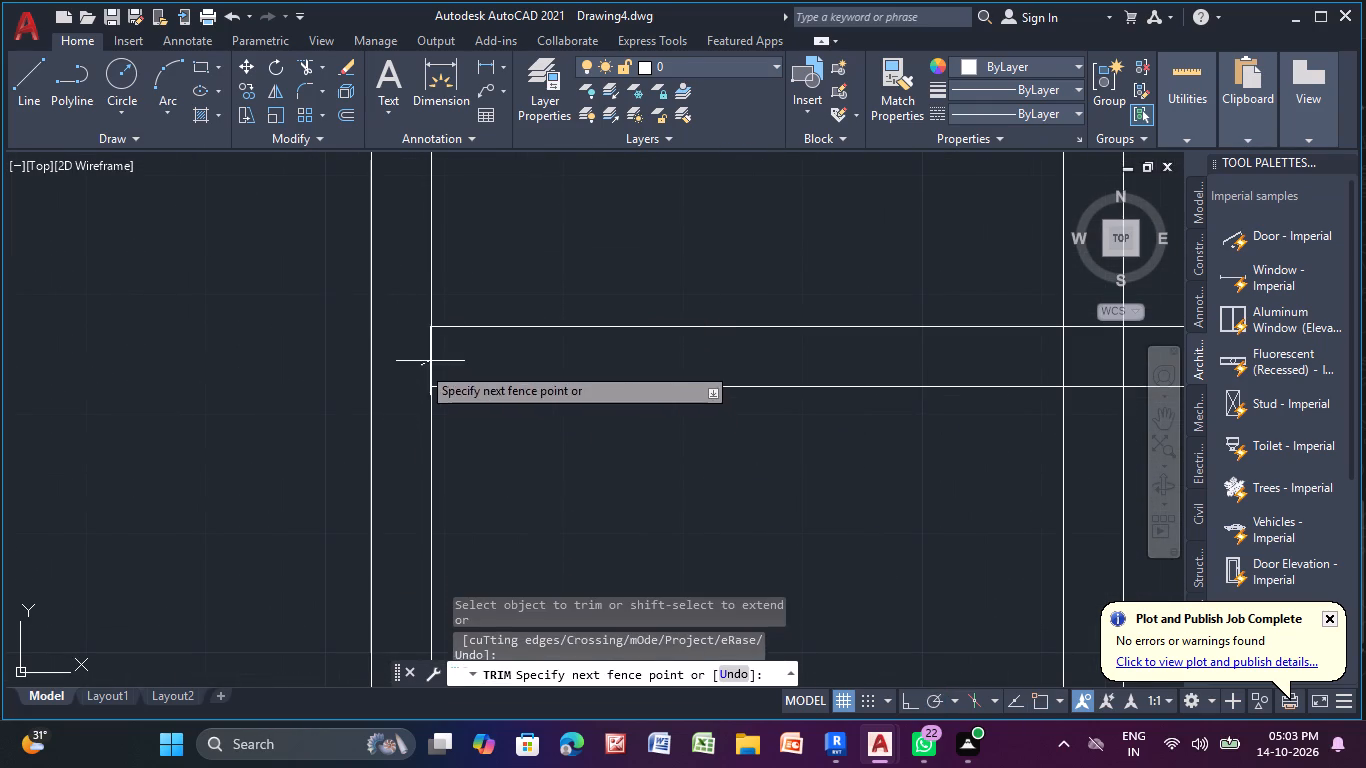
left_click_drag(431, 361, 1116, 354)
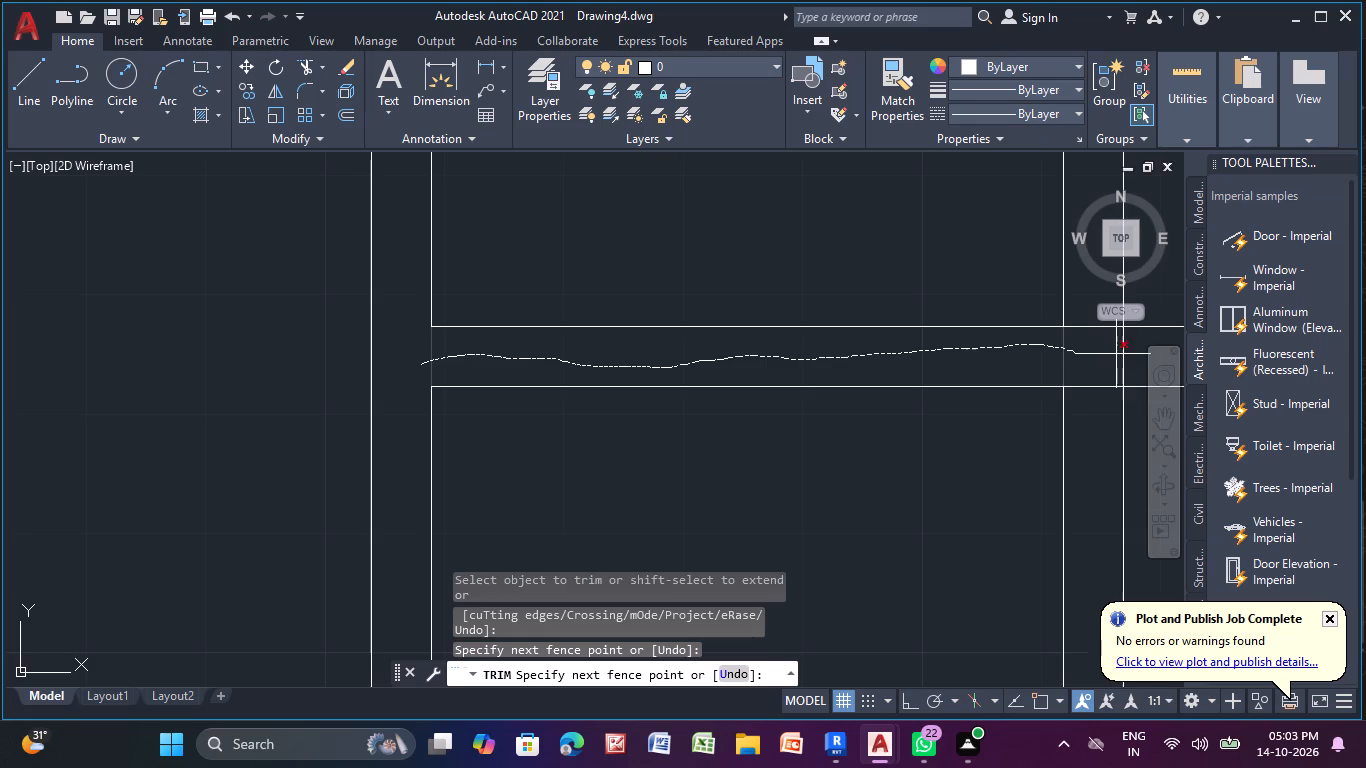
left_click_drag(1116, 354, 1131, 352)
middle_click_drag(1116, 358, 425, 410)
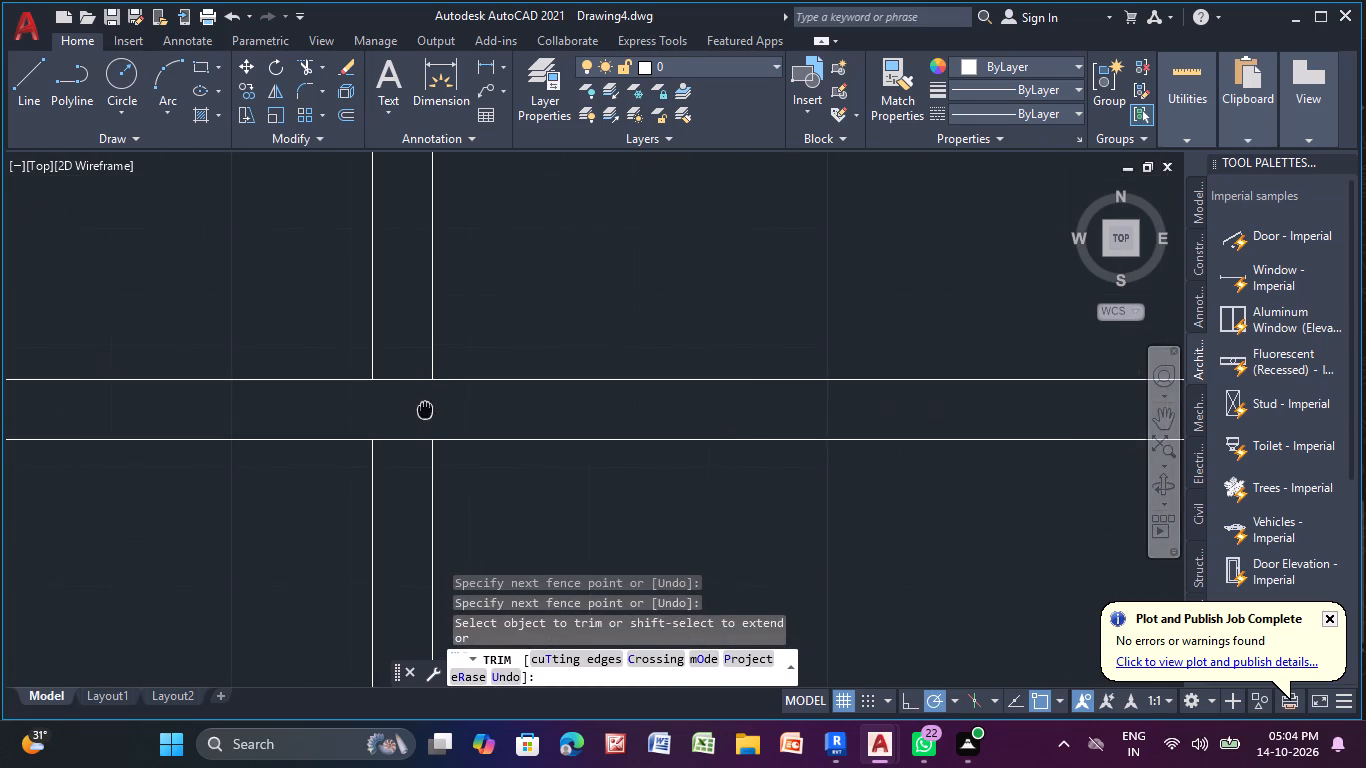
middle_click_drag(425, 410, 423, 408)
left_click_drag(395, 358, 392, 493)
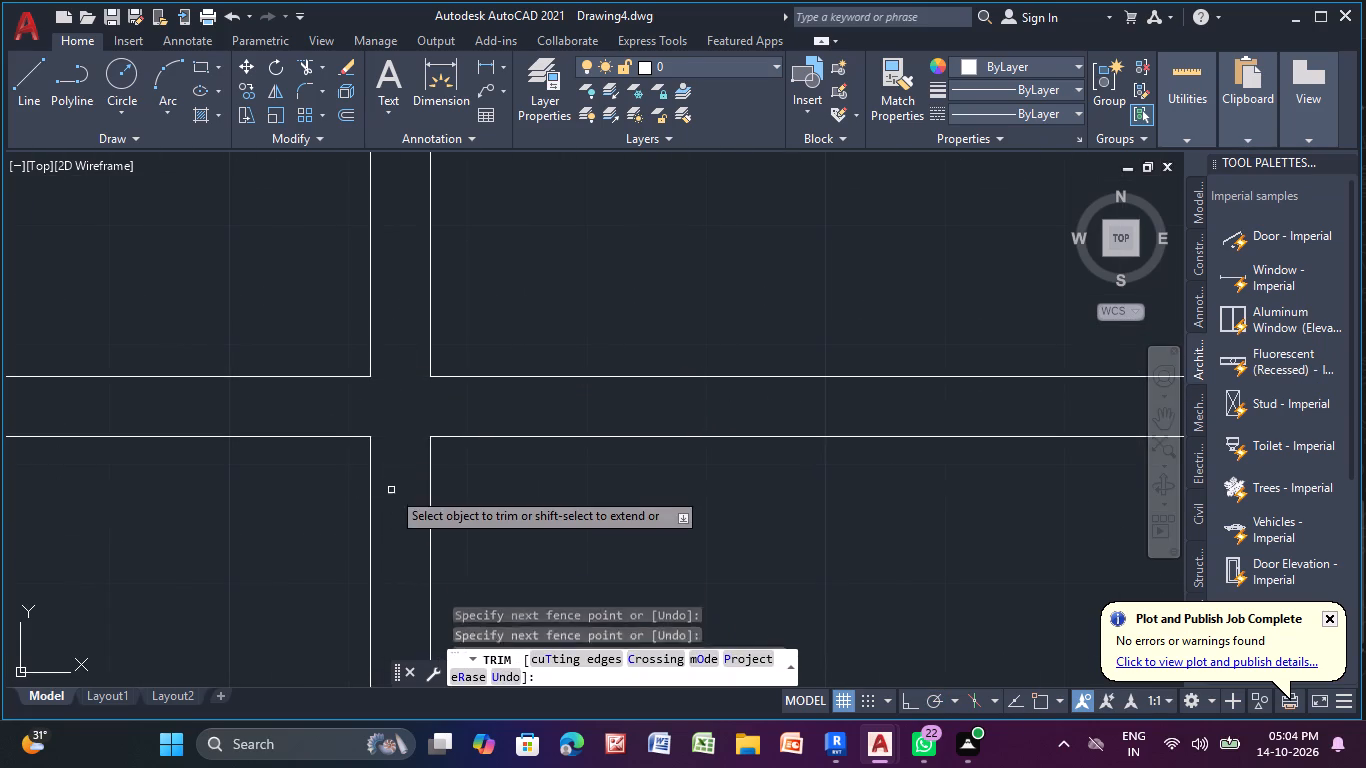
Trim the lines inside the horizontal partition at the second vertical partition's lower end and open its junction with the short vertical partition below.
scroll(392, 489, "down", 4)
scroll(470, 530, "down", 1)
middle_click_drag(473, 533, 568, 363)
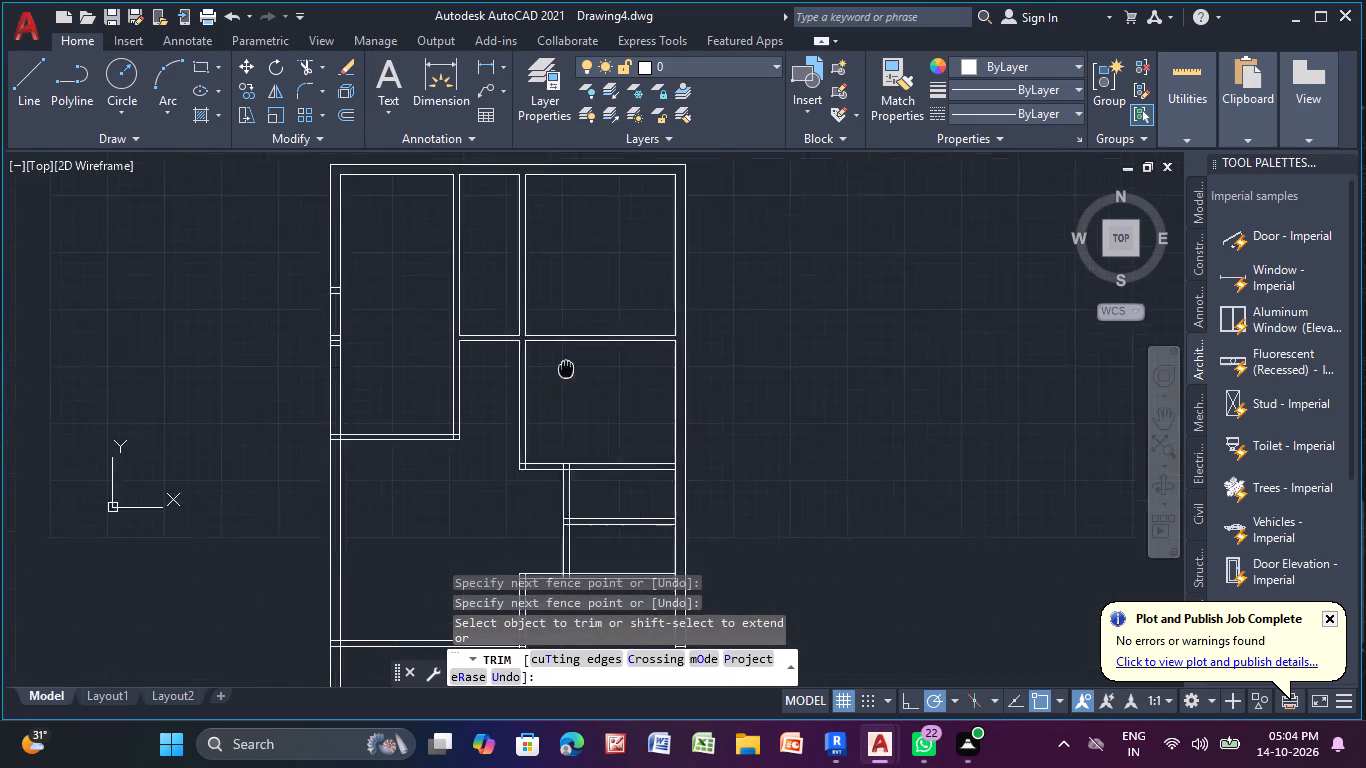
middle_click_drag(568, 363, 566, 234)
scroll(527, 338, "up", 5)
left_click_drag(480, 242, 982, 260)
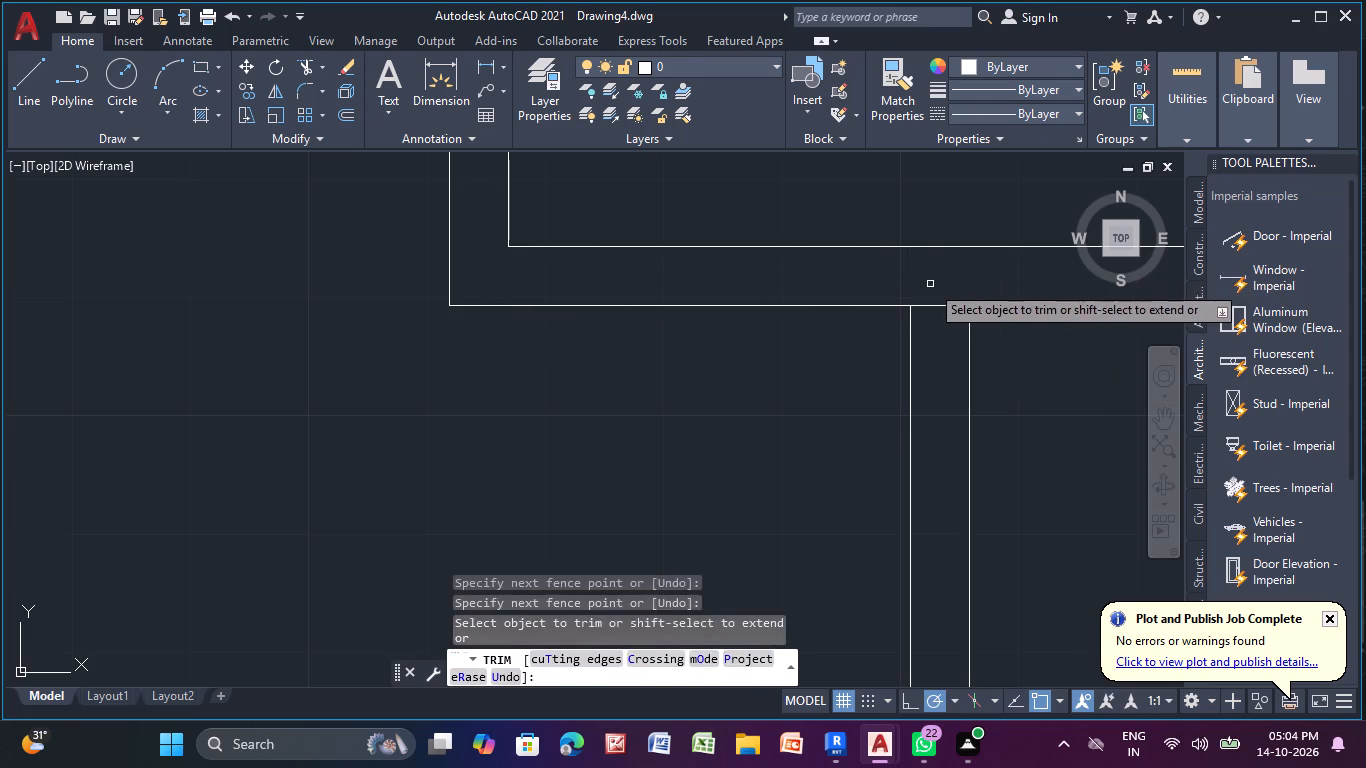
left_click_drag(930, 284, 926, 332)
Open the junction of the horizontal partition above the two small rooms with the right outer wall.
scroll(926, 332, "down", 3)
scroll(800, 404, "down", 1)
middle_click_drag(798, 403, 507, 379)
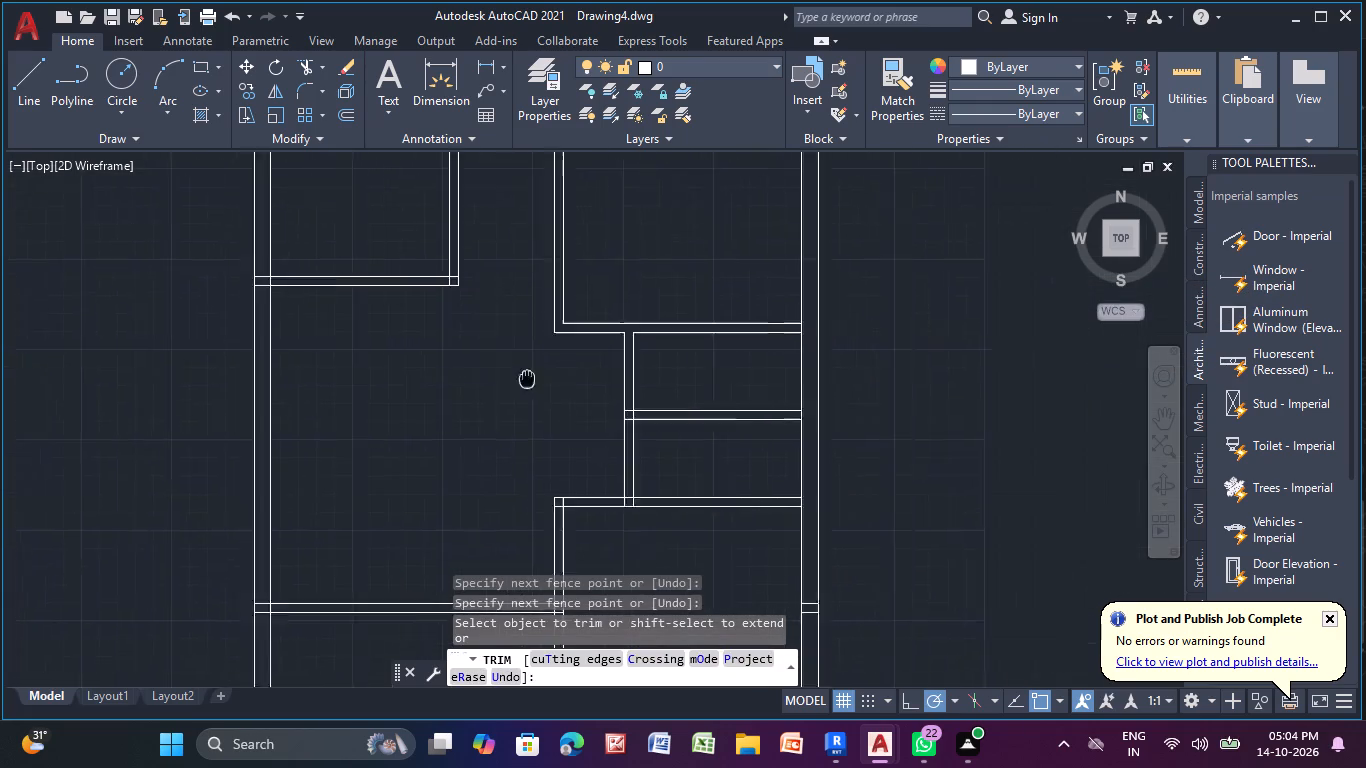
middle_click_drag(507, 379, 358, 364)
scroll(363, 362, "down", 1)
scroll(519, 328, "up", 3)
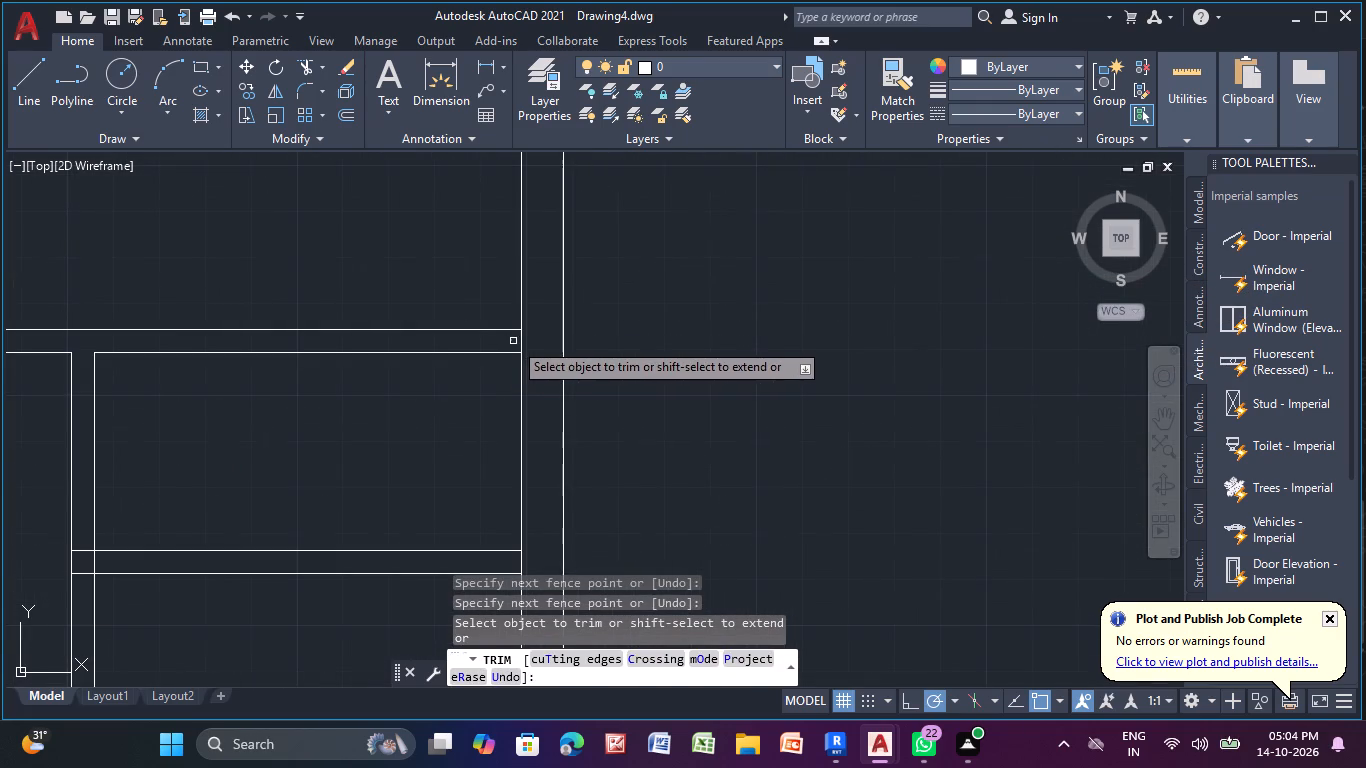
left_click_drag(527, 344, 536, 347)
scroll(535, 361, "down", 1)
scroll(531, 349, "up", 4)
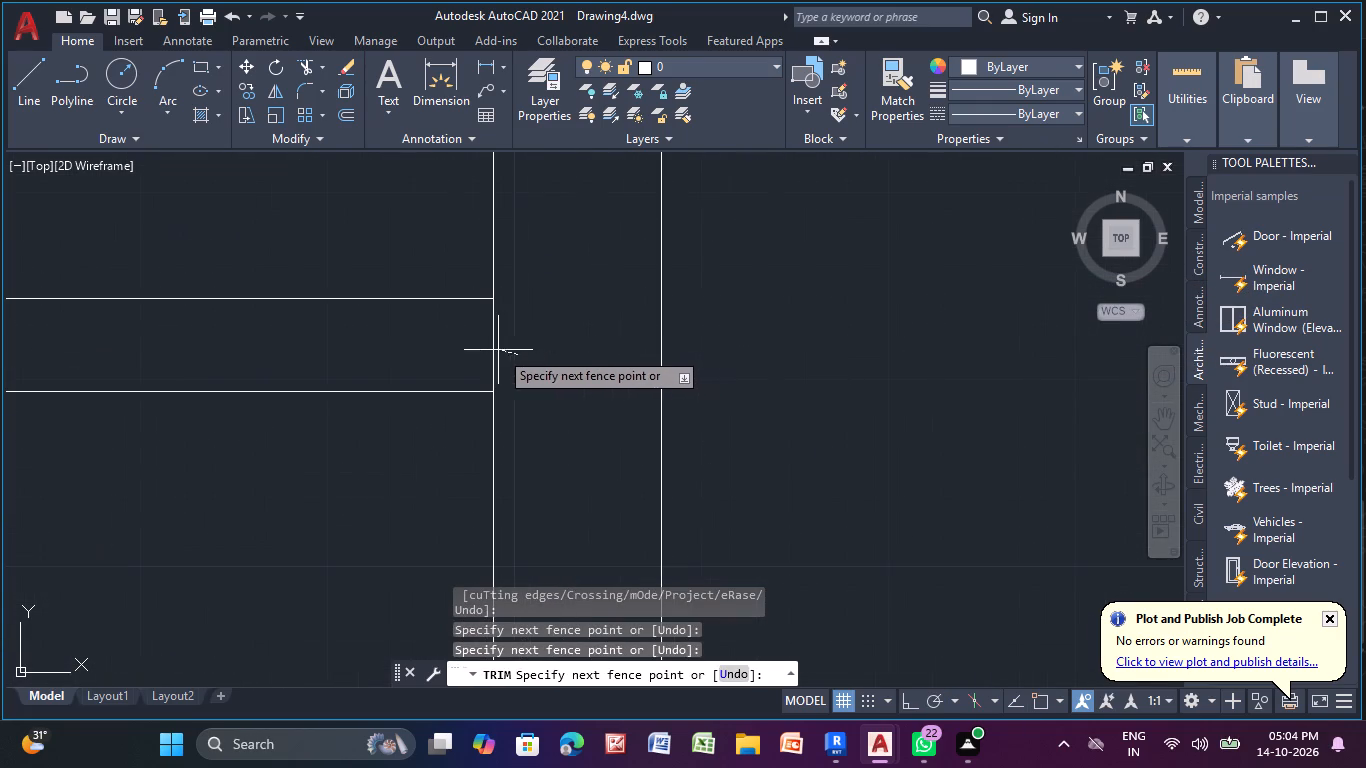
left_click_drag(490, 350, 465, 353)
Trim the overlapping lines where the partition between the two small rooms meets the short vertical partition.
scroll(449, 353, "down", 3)
scroll(591, 399, "down", 2)
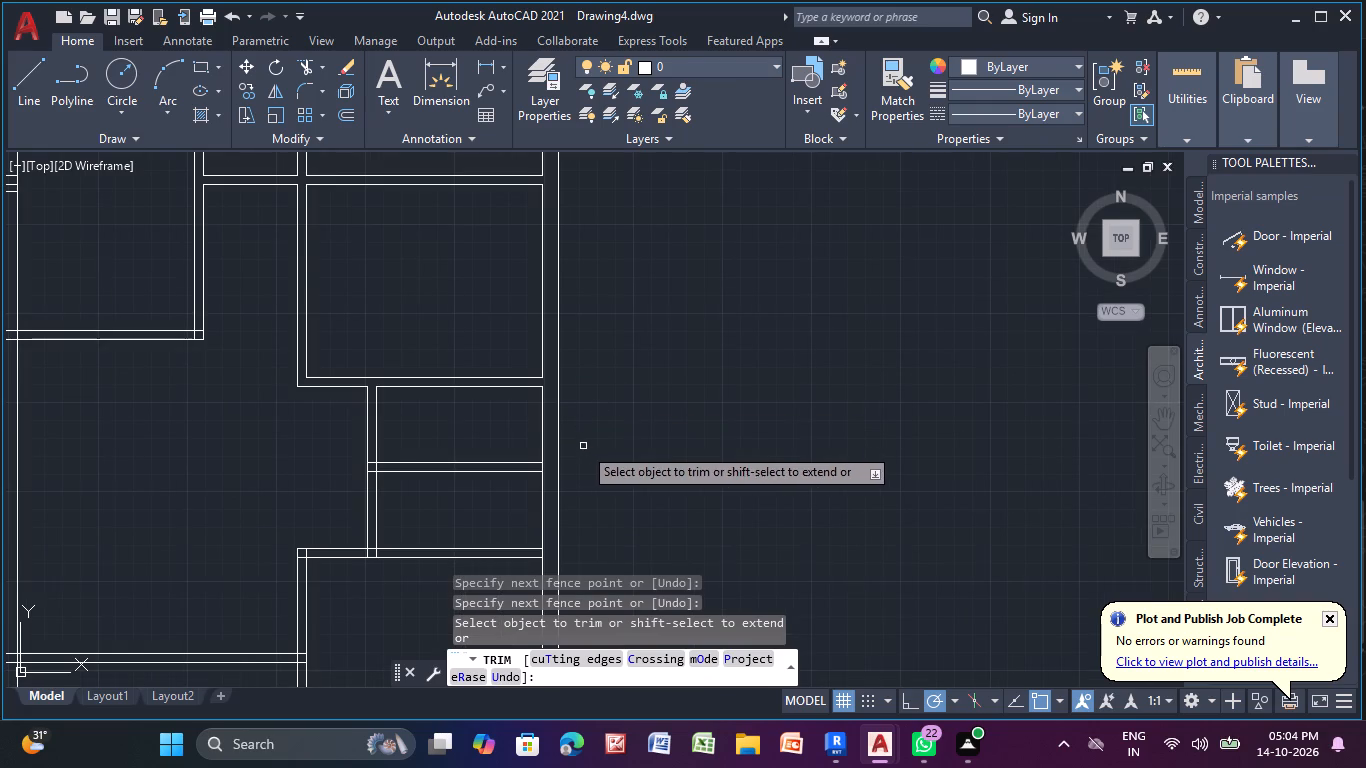
middle_click_drag(596, 460, 678, 295)
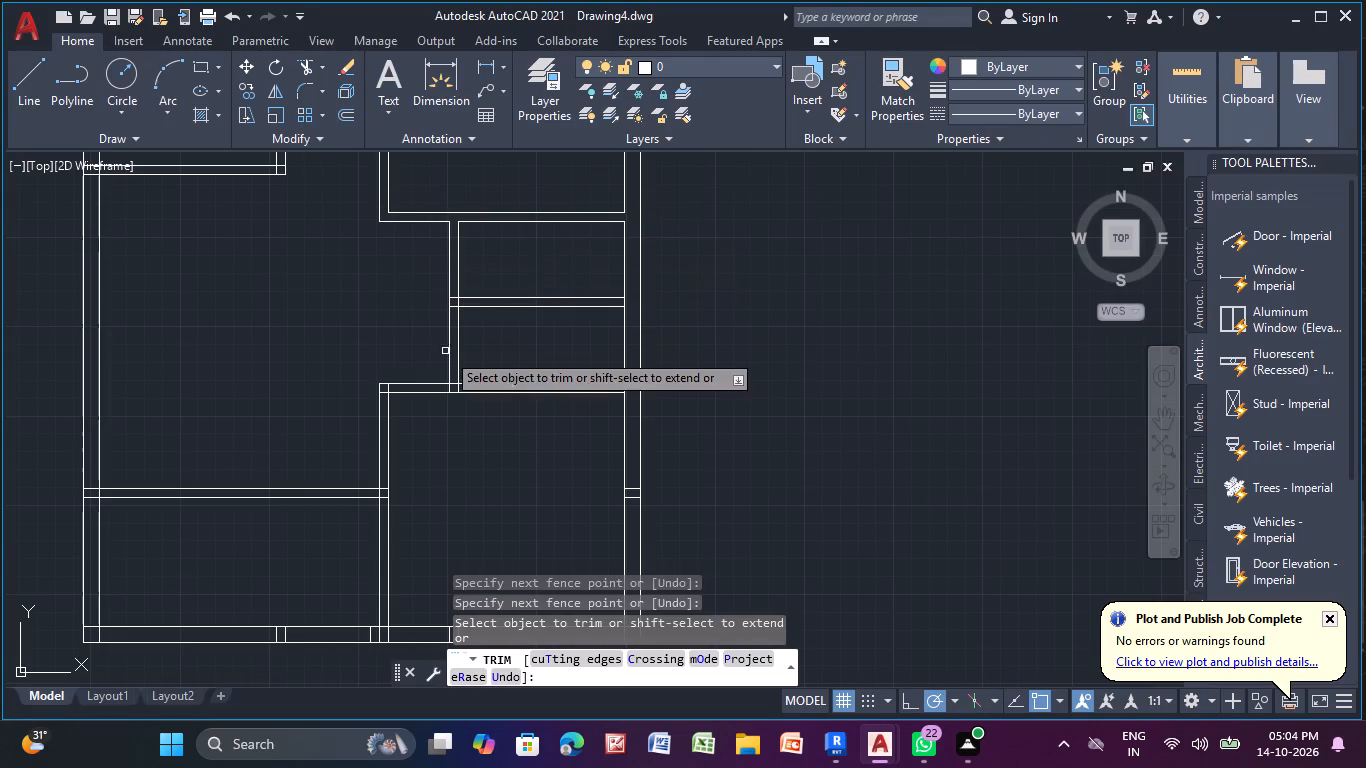
scroll(448, 302, "up", 4)
left_click_drag(468, 261, 468, 346)
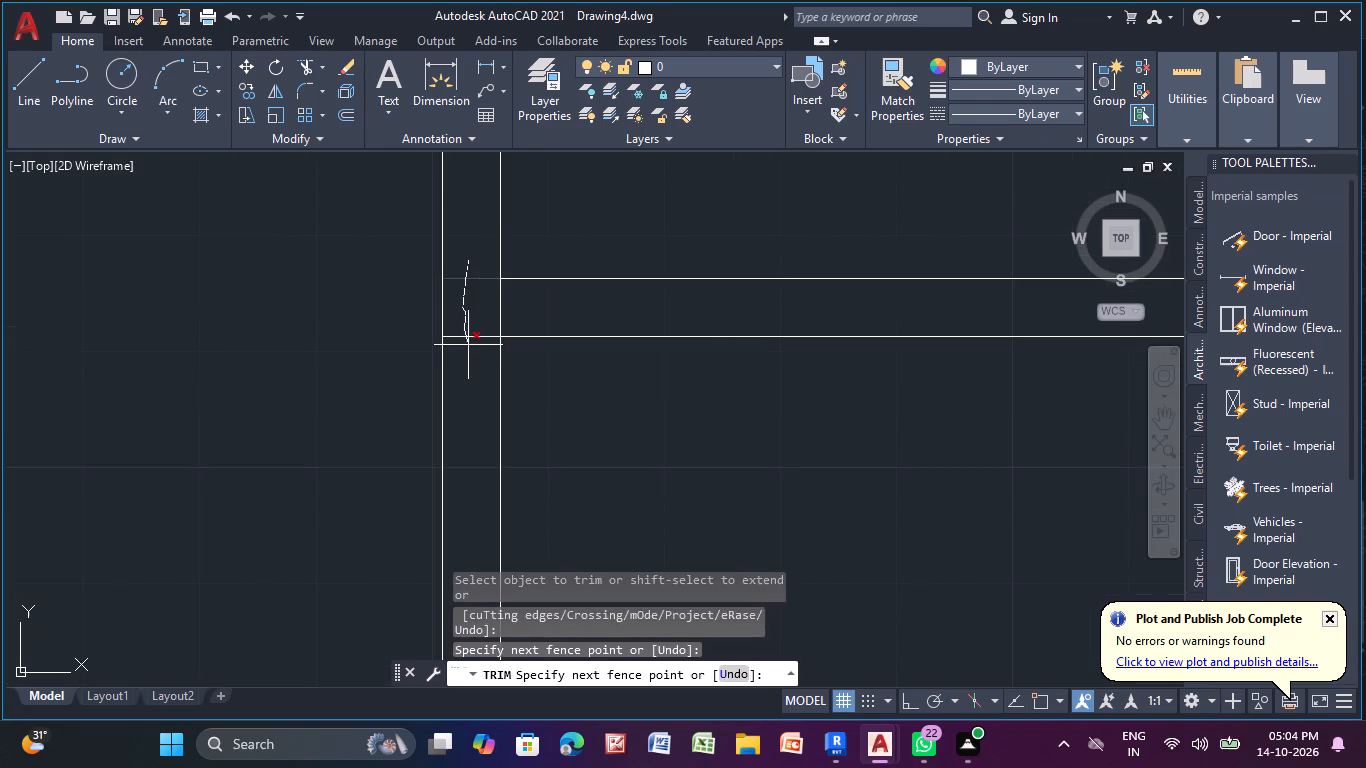
left_click_drag(468, 346, 469, 352)
left_click_drag(468, 308, 573, 290)
Trim the overlaps at the lower-right room's upper-left corner and open the short vertical partition's junction with the horizontal partition above that room.
scroll(584, 296, "down", 4)
middle_click_drag(595, 374, 609, 260)
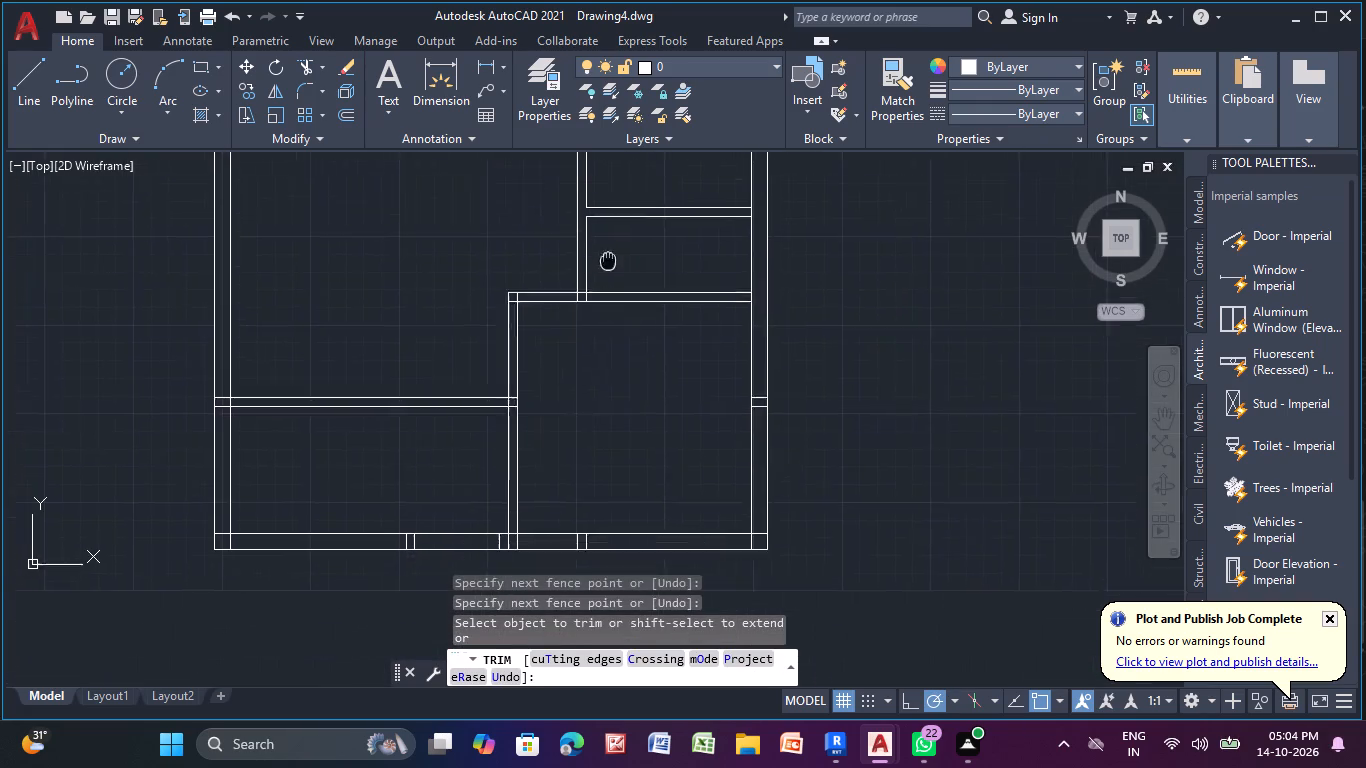
middle_click_drag(609, 260, 615, 230)
scroll(526, 252, "up", 8)
left_click_drag(471, 337, 461, 375)
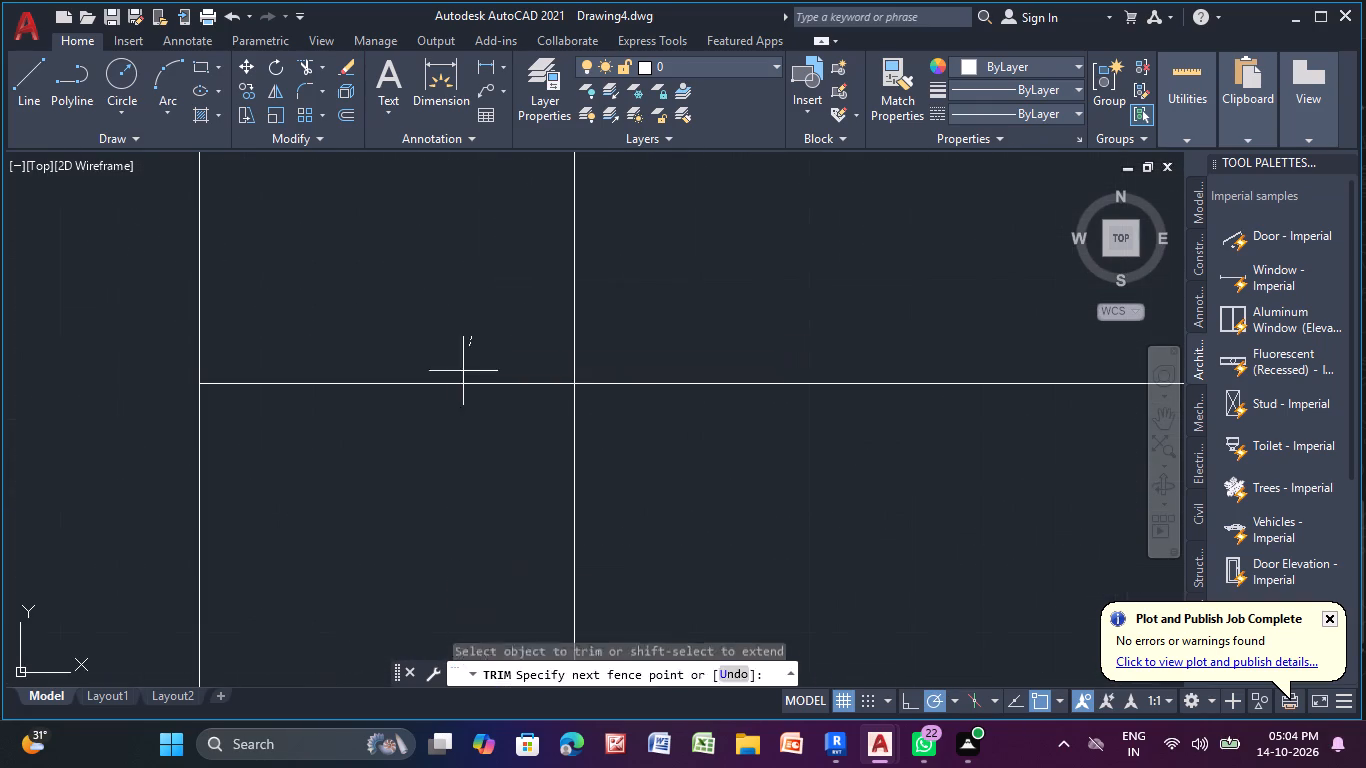
left_click_drag(461, 375, 393, 490)
left_click_drag(480, 298, 679, 273)
scroll(784, 256, "down", 3)
middle_click_drag(784, 256, 119, 338)
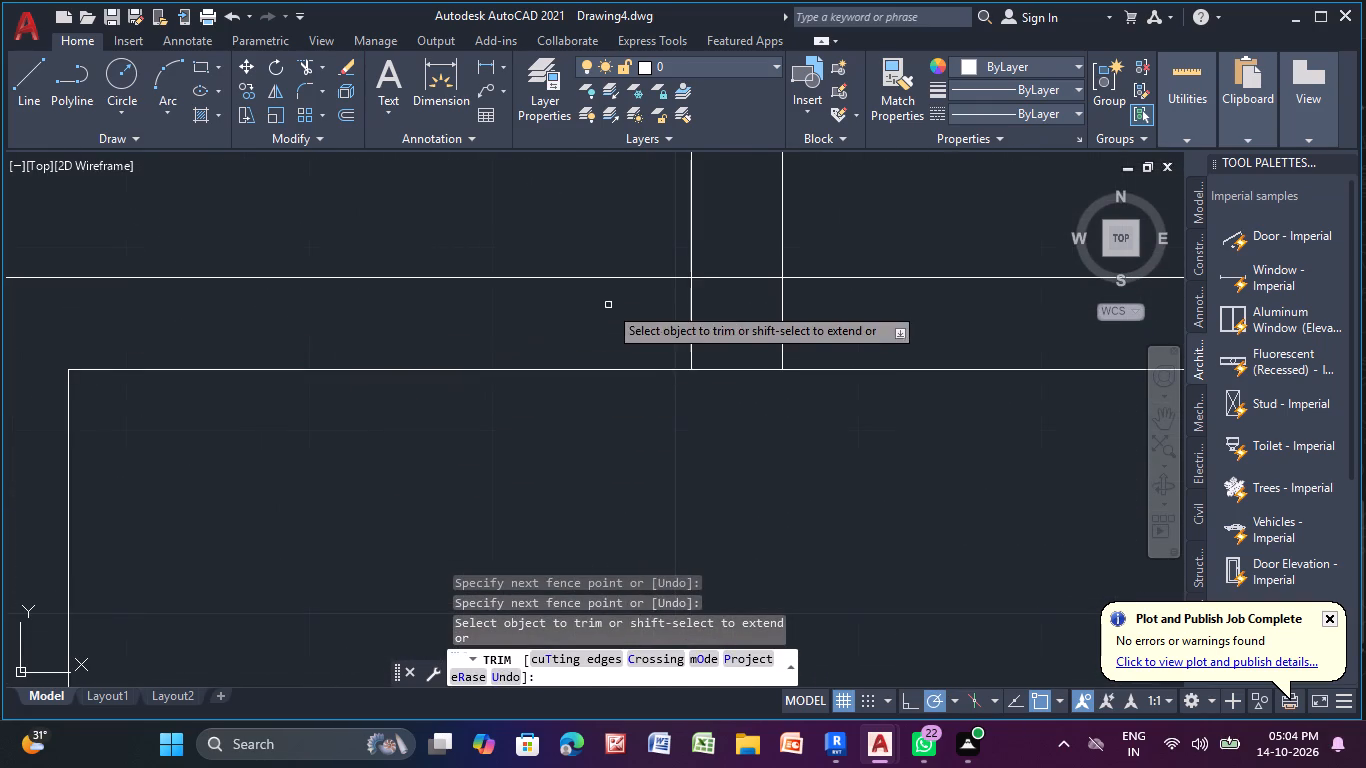
left_click_drag(616, 321, 882, 307)
left_click_drag(719, 264, 719, 293)
scroll(719, 294, "down", 3)
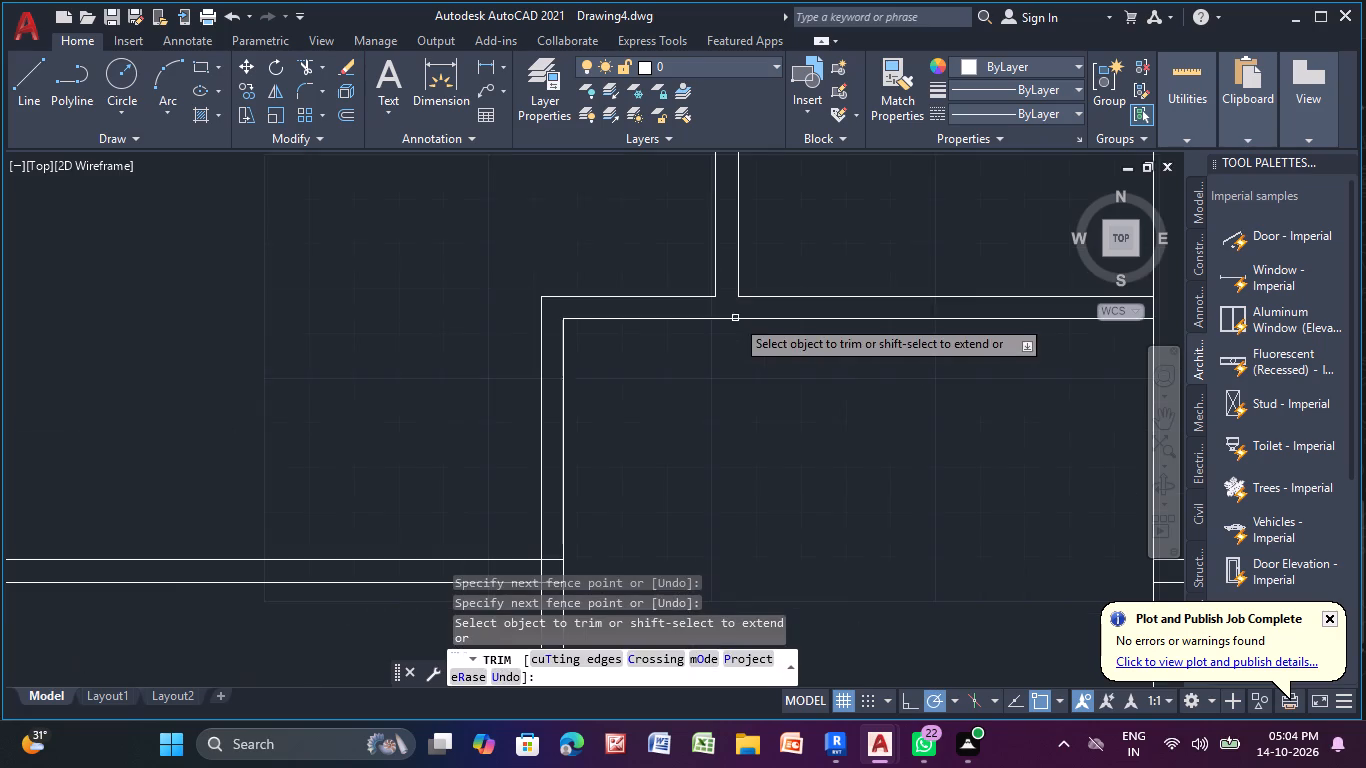
Open the right outer wall's junction with the partition above the lower-right room and trim the two leftover horizontal stubs inside the wall below.
scroll(825, 396, "down", 3)
middle_click_drag(710, 416, 427, 416)
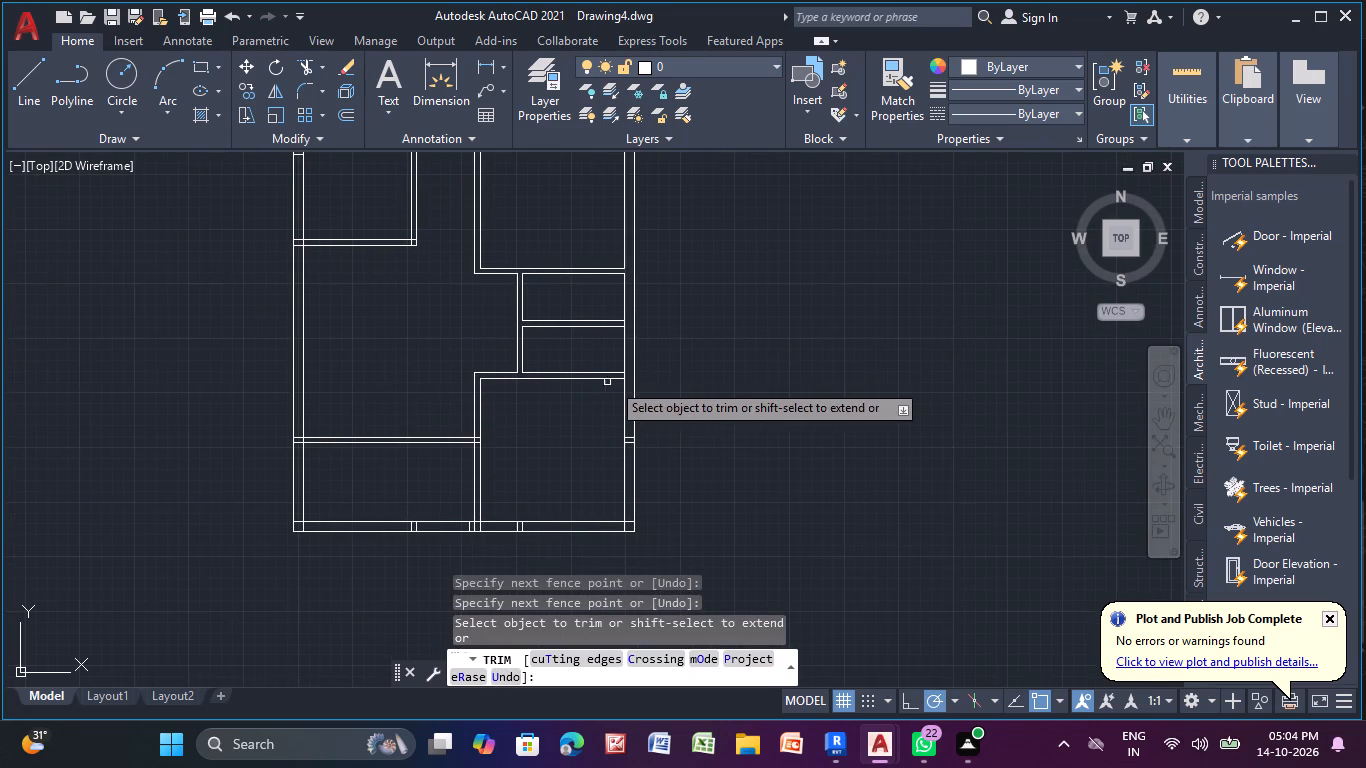
scroll(640, 378, "up", 4)
left_click_drag(527, 357, 569, 355)
scroll(569, 355, "down", 3)
middle_click_drag(596, 403, 581, 225)
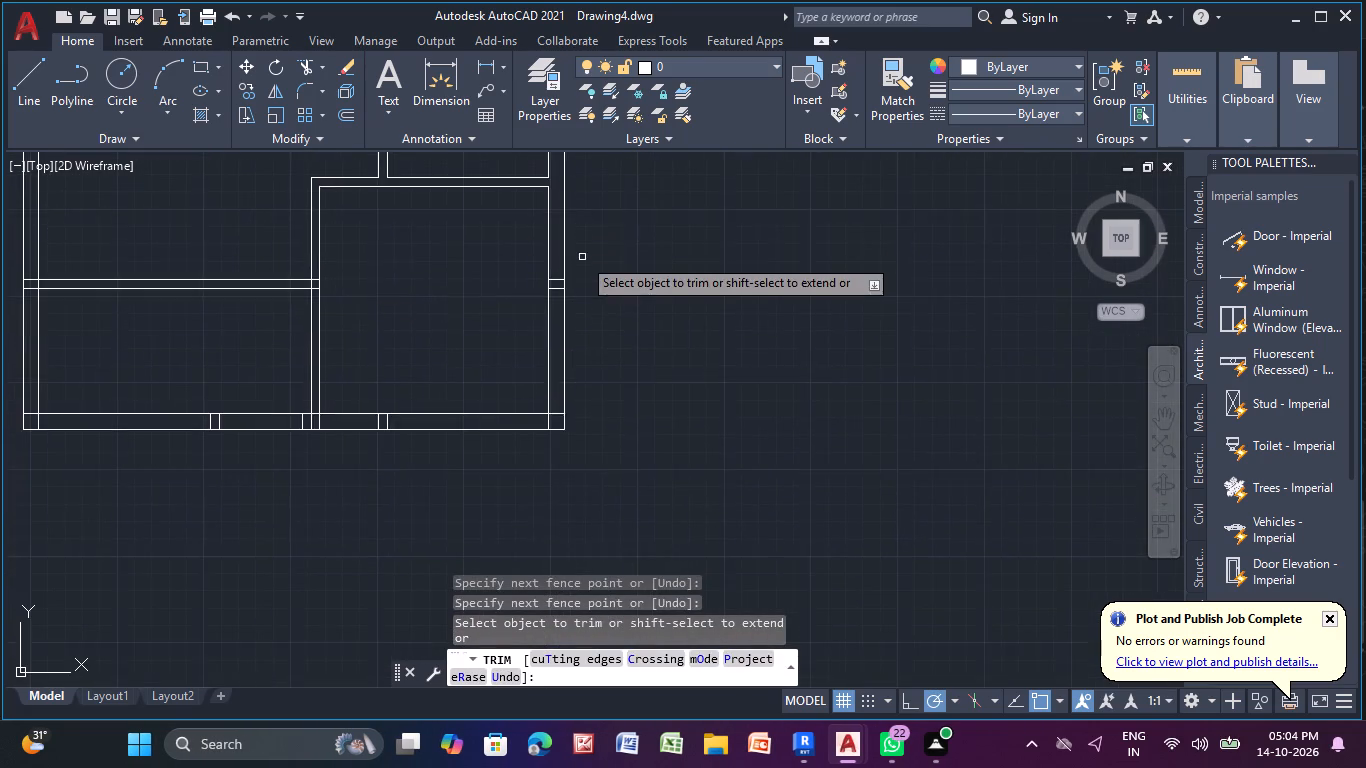
scroll(560, 294, "up", 3)
left_click_drag(544, 213, 545, 311)
scroll(572, 313, "down", 3)
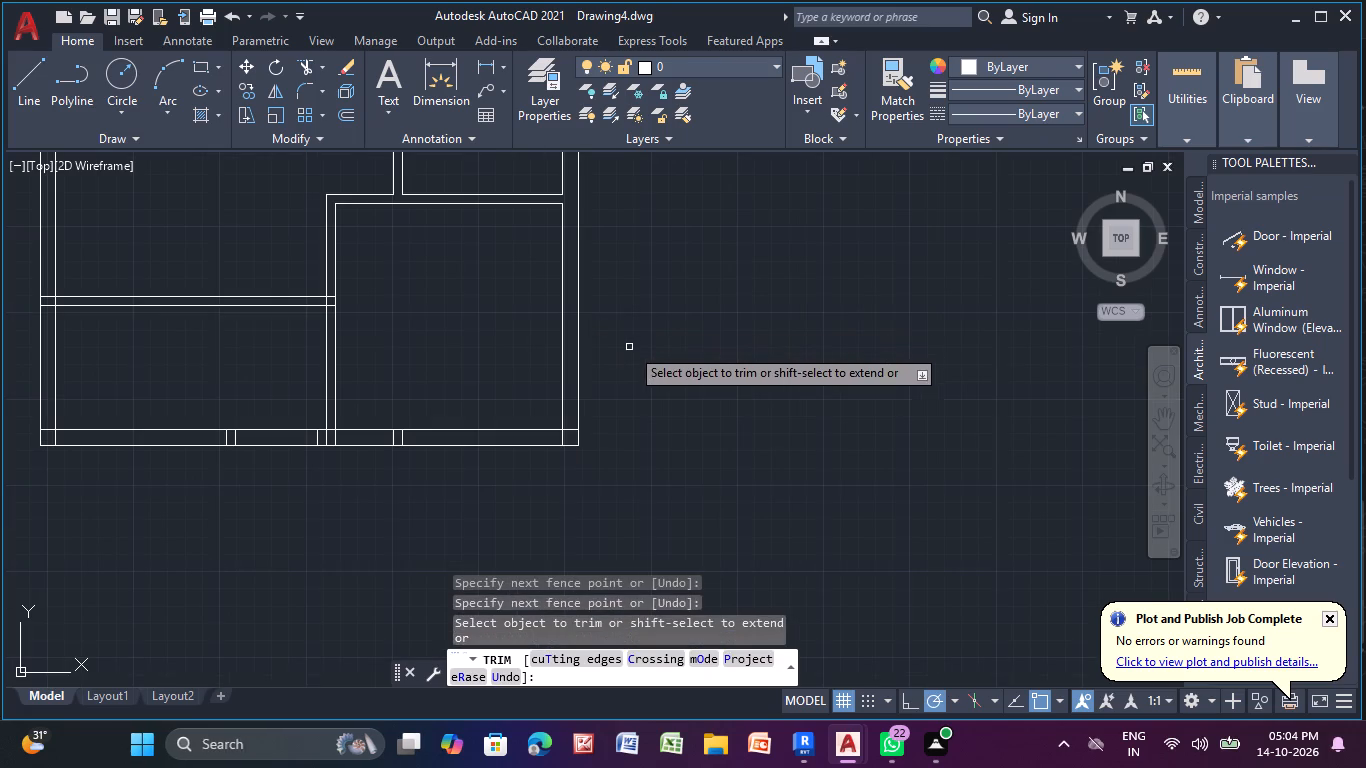
Trim the overlapping wall lines at the plan's lower-right and lower-left corners.
middle_click_drag(681, 357, 856, 142)
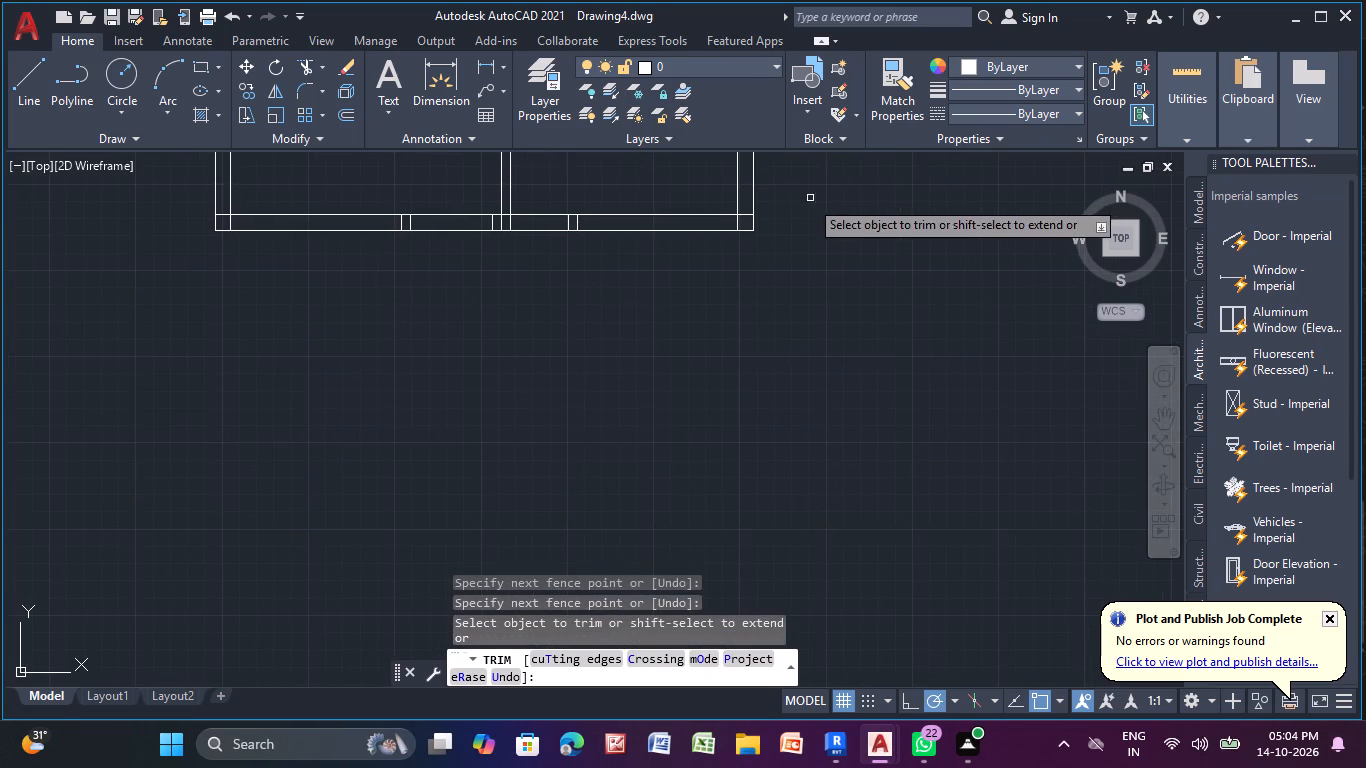
scroll(772, 208, "up", 3)
left_click_drag(681, 229, 575, 259)
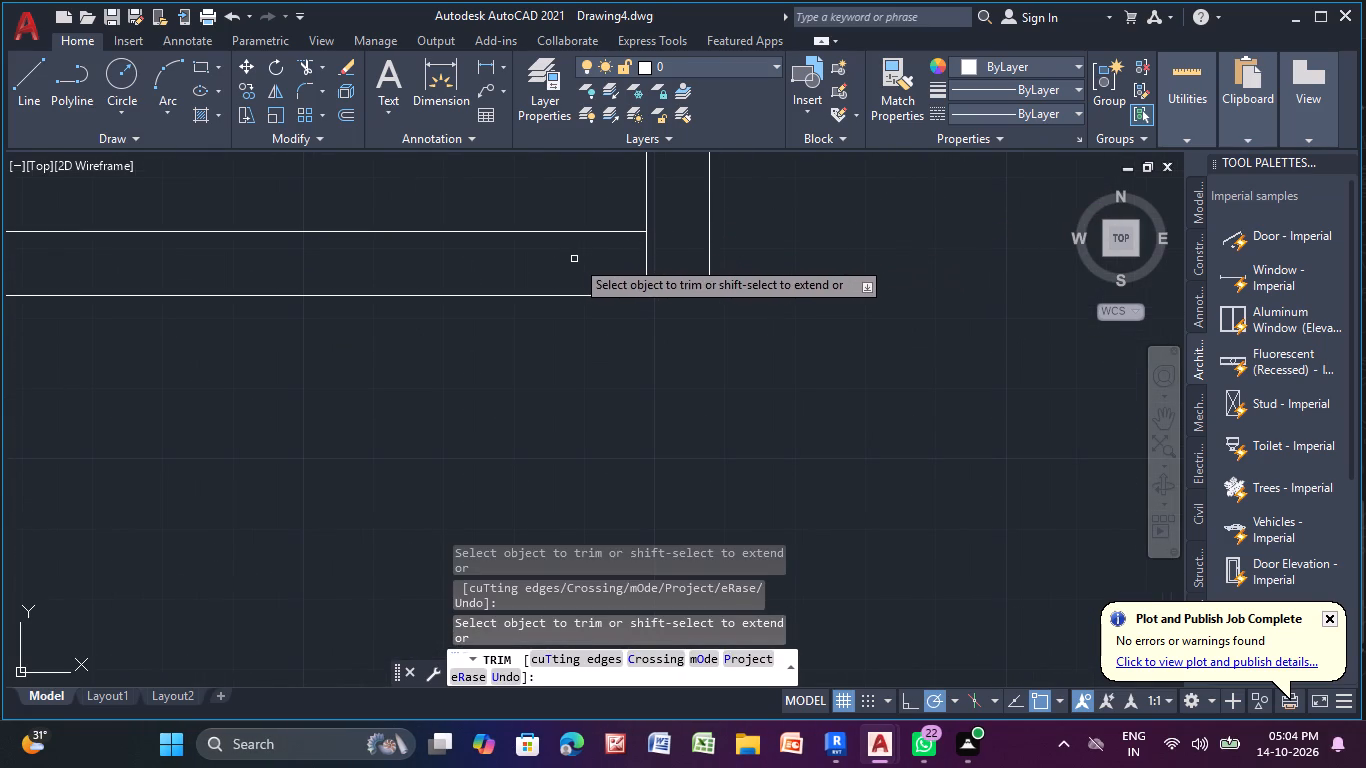
left_click_drag(575, 259, 580, 262)
left_click_drag(581, 263, 680, 261)
scroll(680, 261, "down", 3)
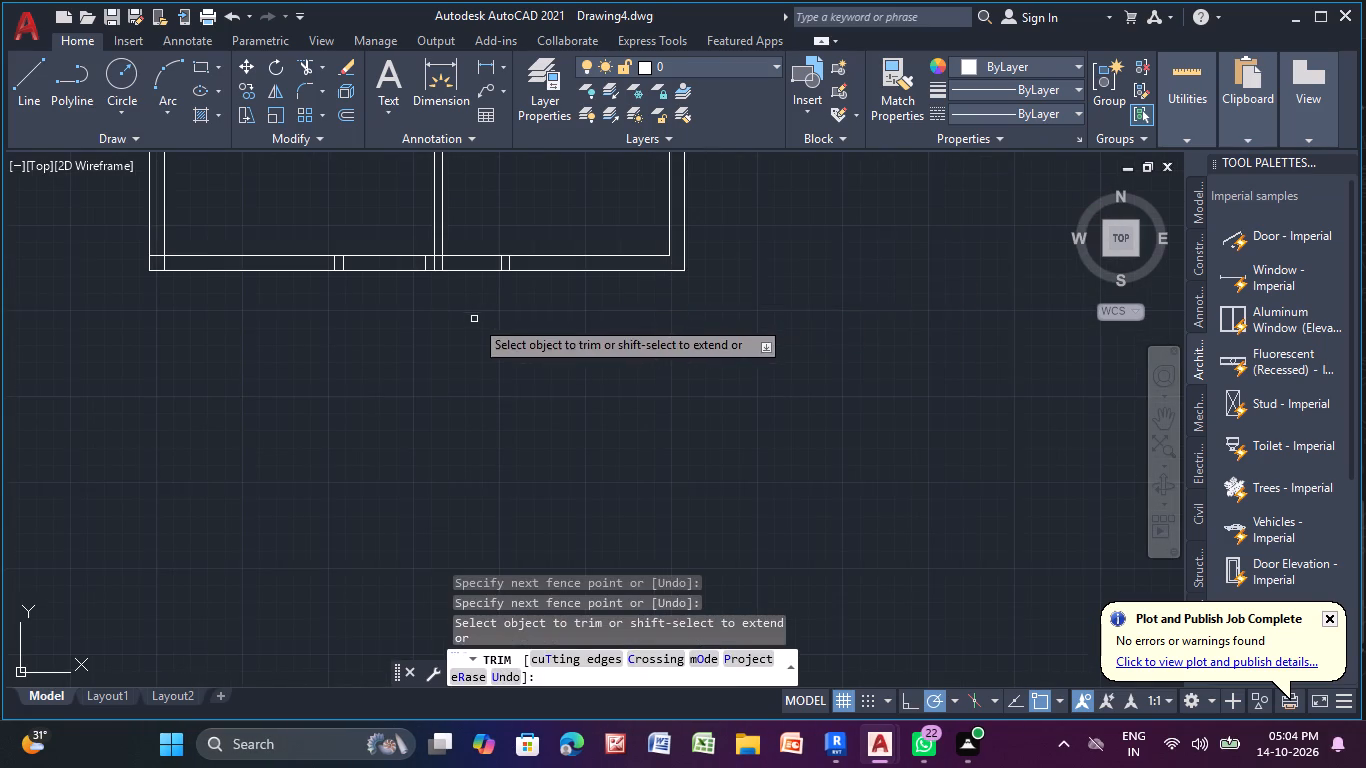
middle_click_drag(471, 319, 719, 319)
scroll(408, 268, "up", 3)
left_click_drag(385, 209, 440, 253)
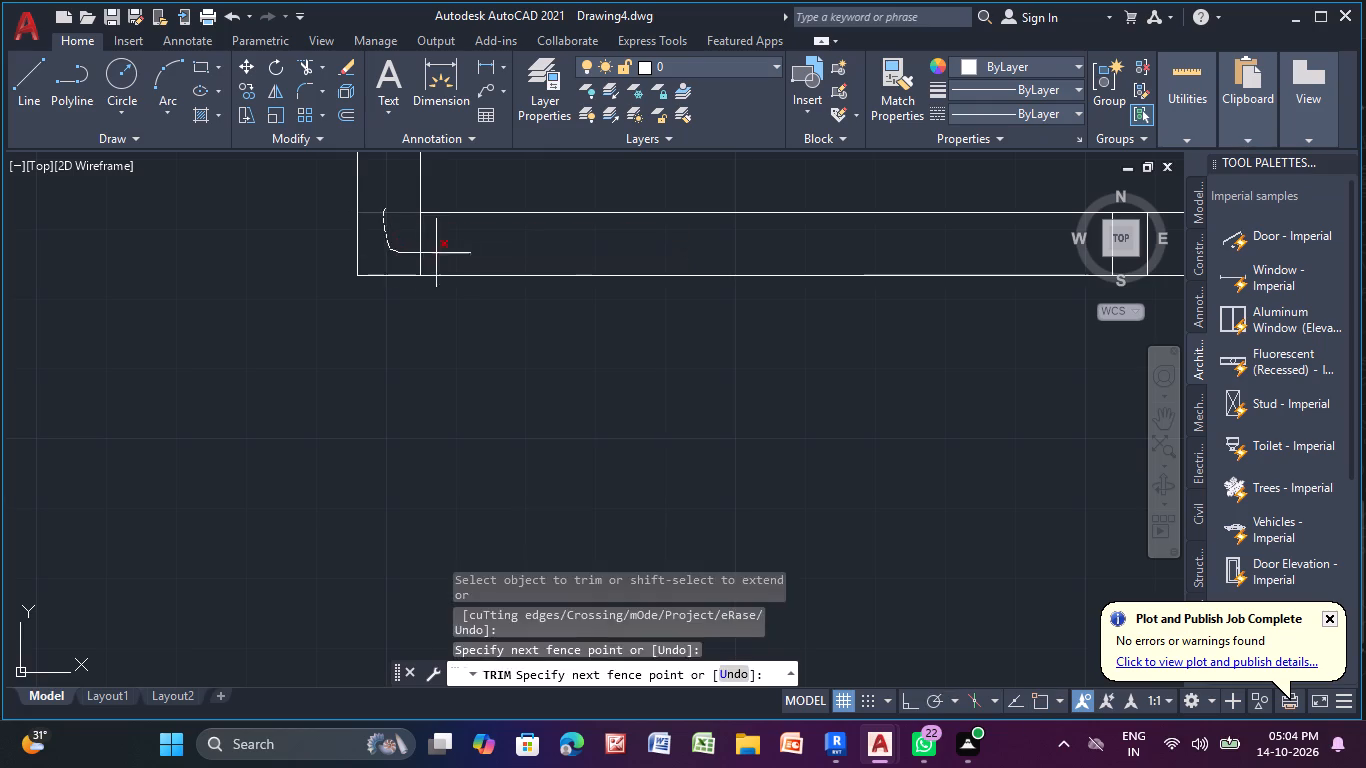
left_click_drag(440, 253, 575, 248)
Trim the leftover vertical partition lines inside the bottom outer wall and open the lower vertical partition's junction with that wall.
scroll(578, 250, "down", 2)
middle_click_drag(578, 250, 136, 343)
scroll(349, 343, "up", 3)
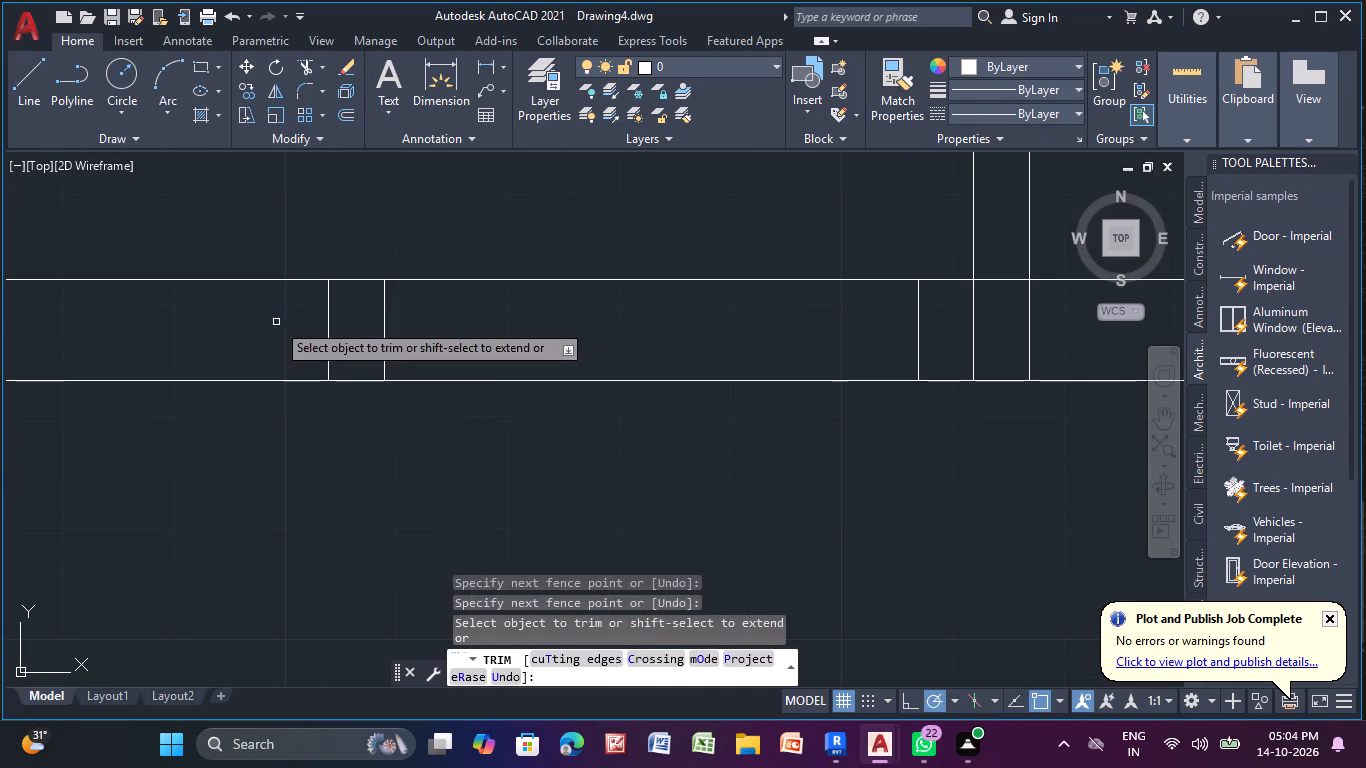
left_click_drag(276, 322, 1047, 317)
scroll(988, 310, "down", 1)
middle_click_drag(988, 310, 431, 381)
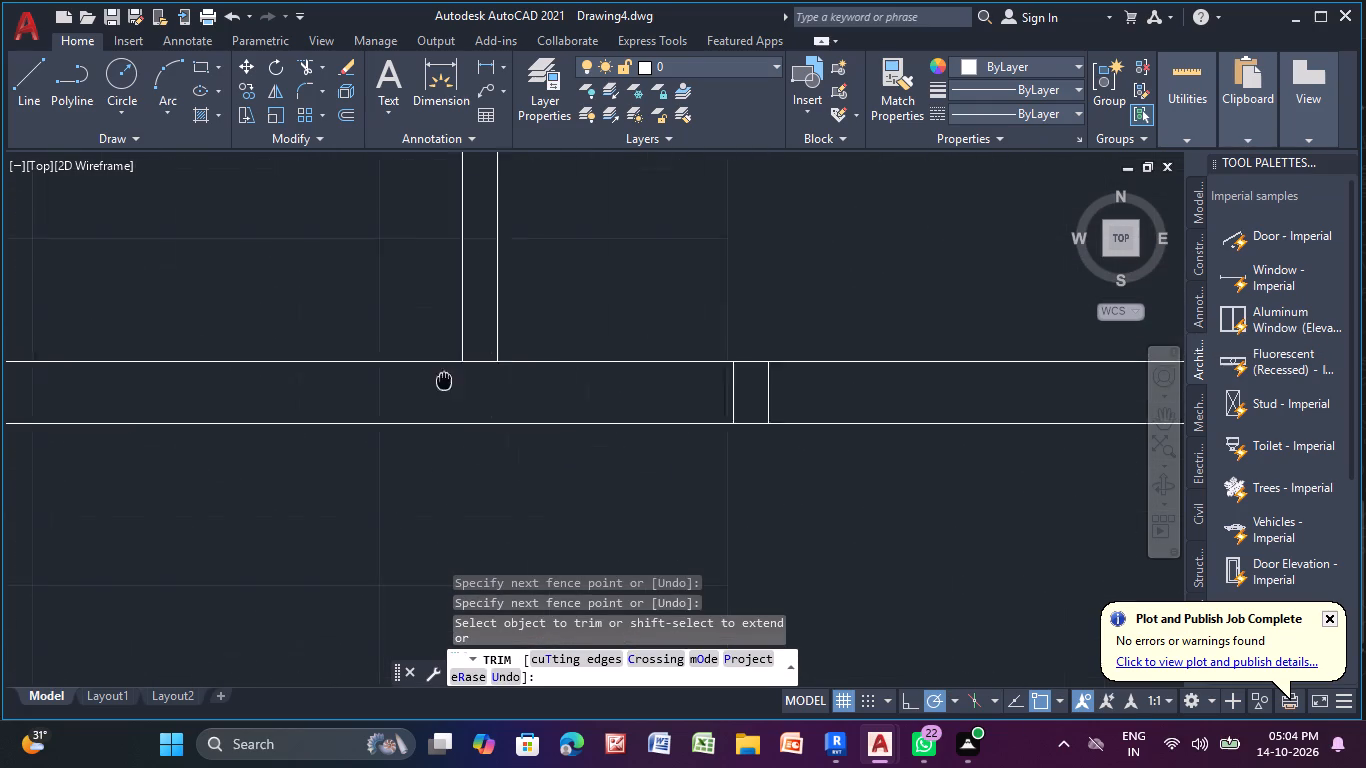
middle_click_drag(431, 381, 44, 382)
left_click_drag(132, 390, 444, 404)
scroll(448, 399, "down", 1)
middle_click_drag(448, 399, 771, 323)
scroll(768, 323, "up", 1)
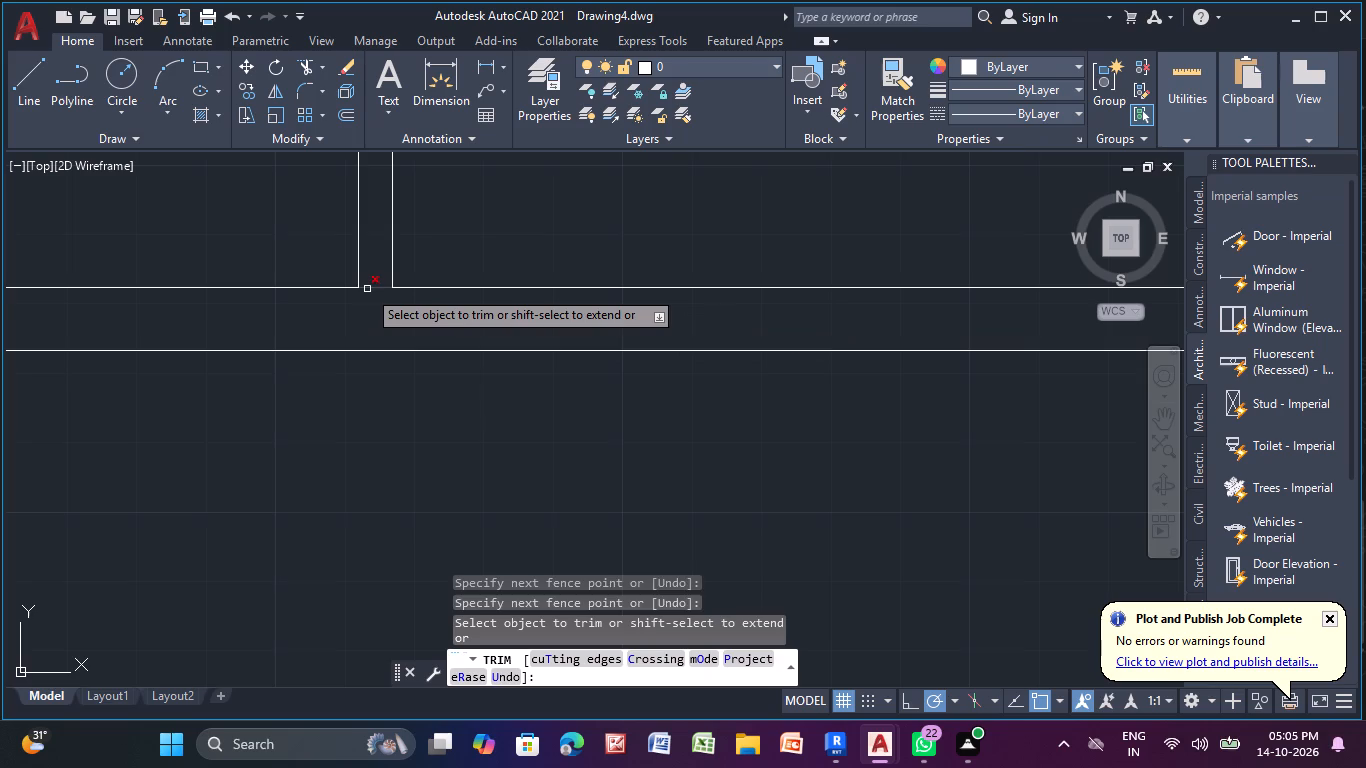
left_click(367, 289)
scroll(359, 314, "down", 4)
middle_click_drag(211, 274, 534, 371)
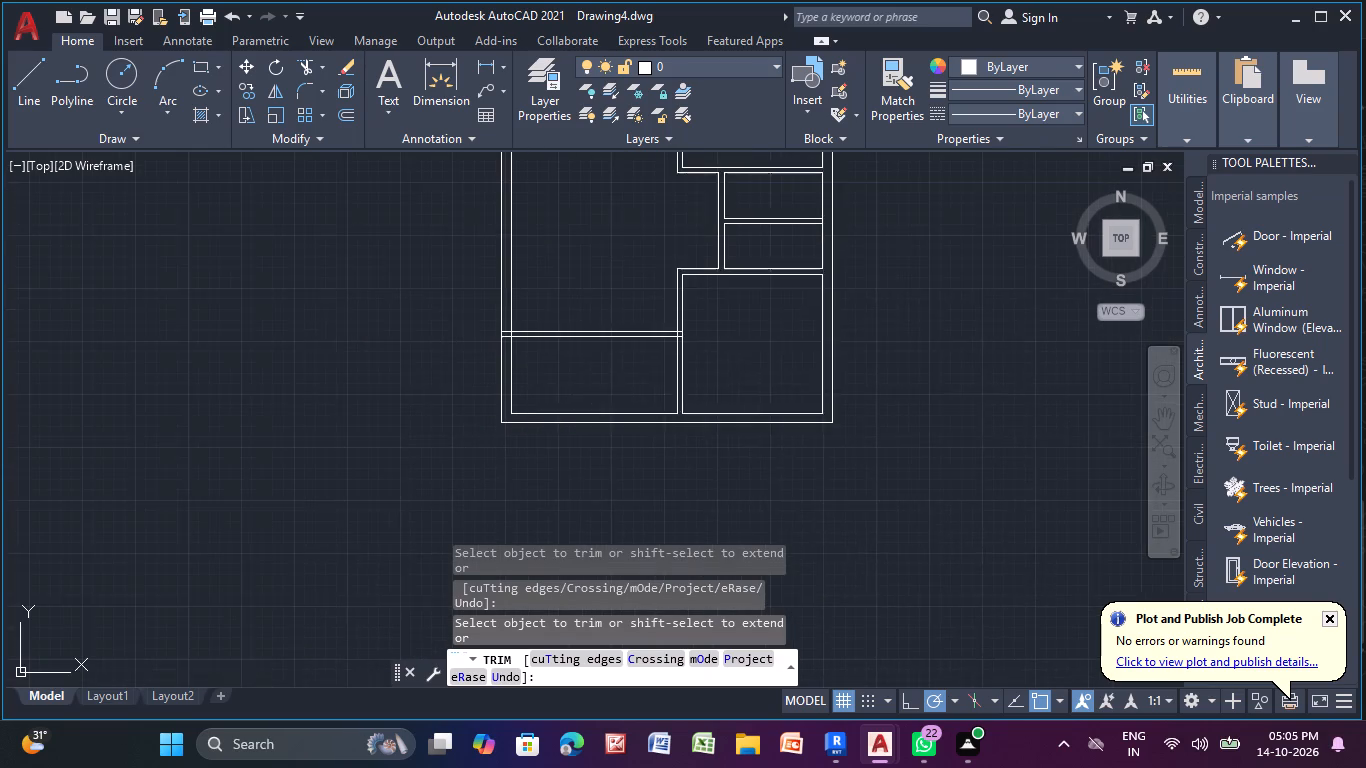
Trim the lower-left horizontal partition's lines inside the left outer wall and open the junction between them.
scroll(490, 344, "up", 4)
scroll(583, 251, "up", 2)
left_click_drag(579, 265, 569, 467)
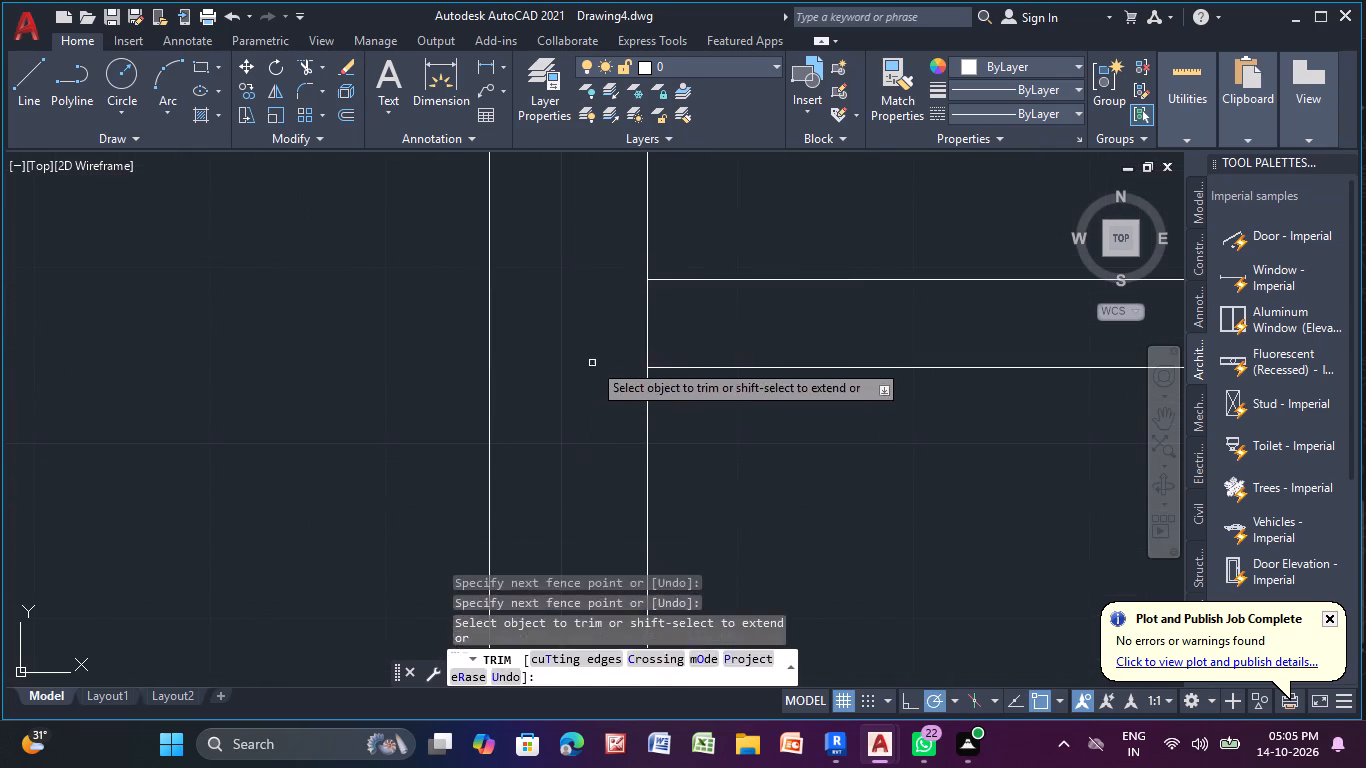
left_click_drag(595, 342, 677, 326)
scroll(802, 321, "down", 6)
middle_click_drag(818, 372, 149, 362)
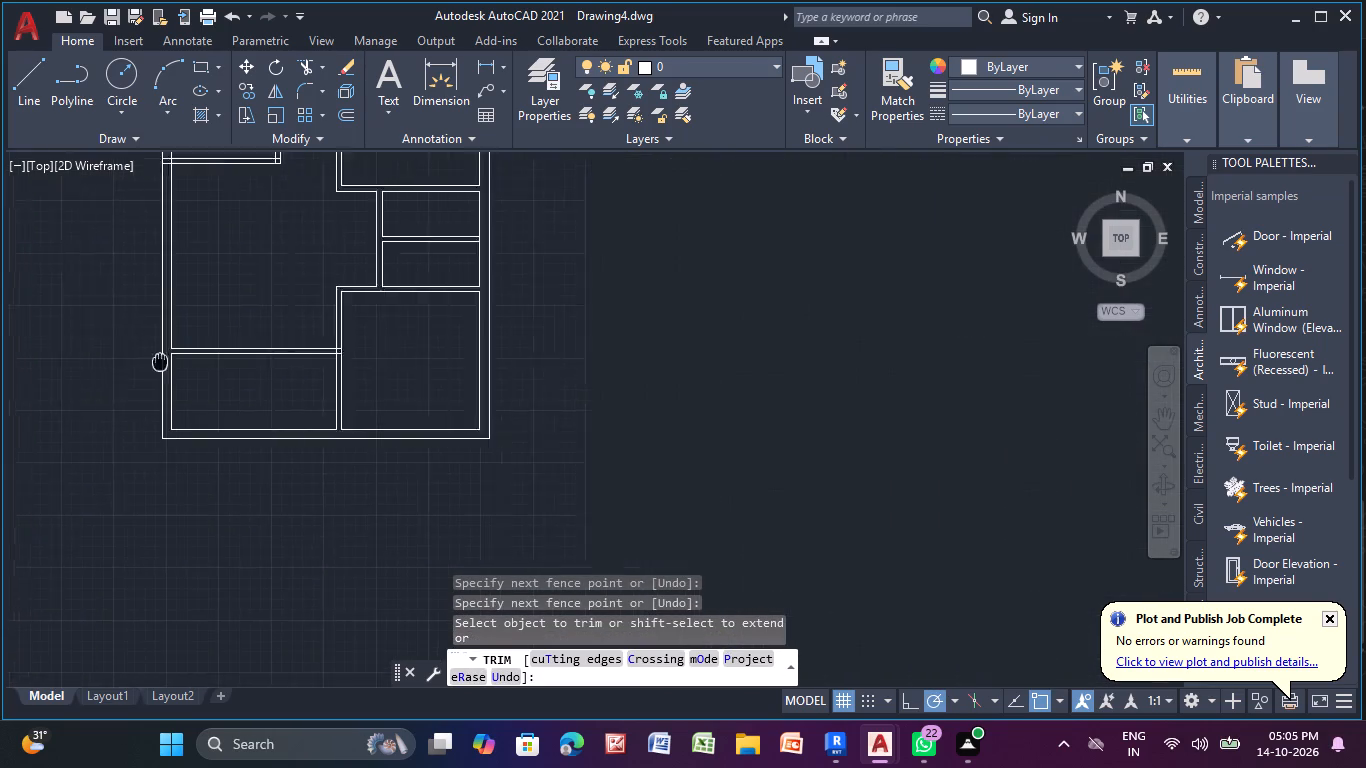
Trim the lower-left horizontal partition's lines inside the lower vertical partition and open the junction between them.
middle_click_drag(149, 362, 73, 359)
scroll(165, 331, "up", 4)
middle_click_drag(202, 353, 47, 150)
scroll(71, 175, "up", 1)
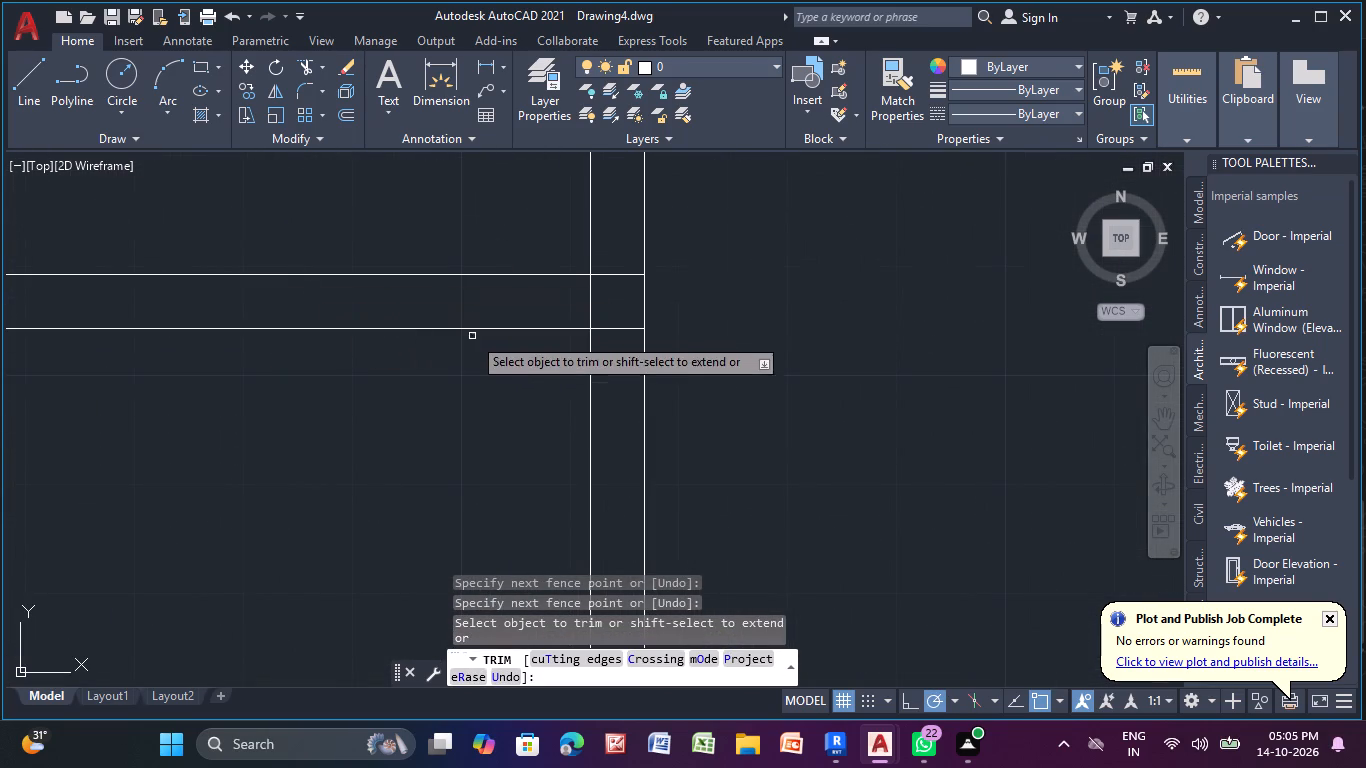
middle_click_drag(337, 317, 262, 275)
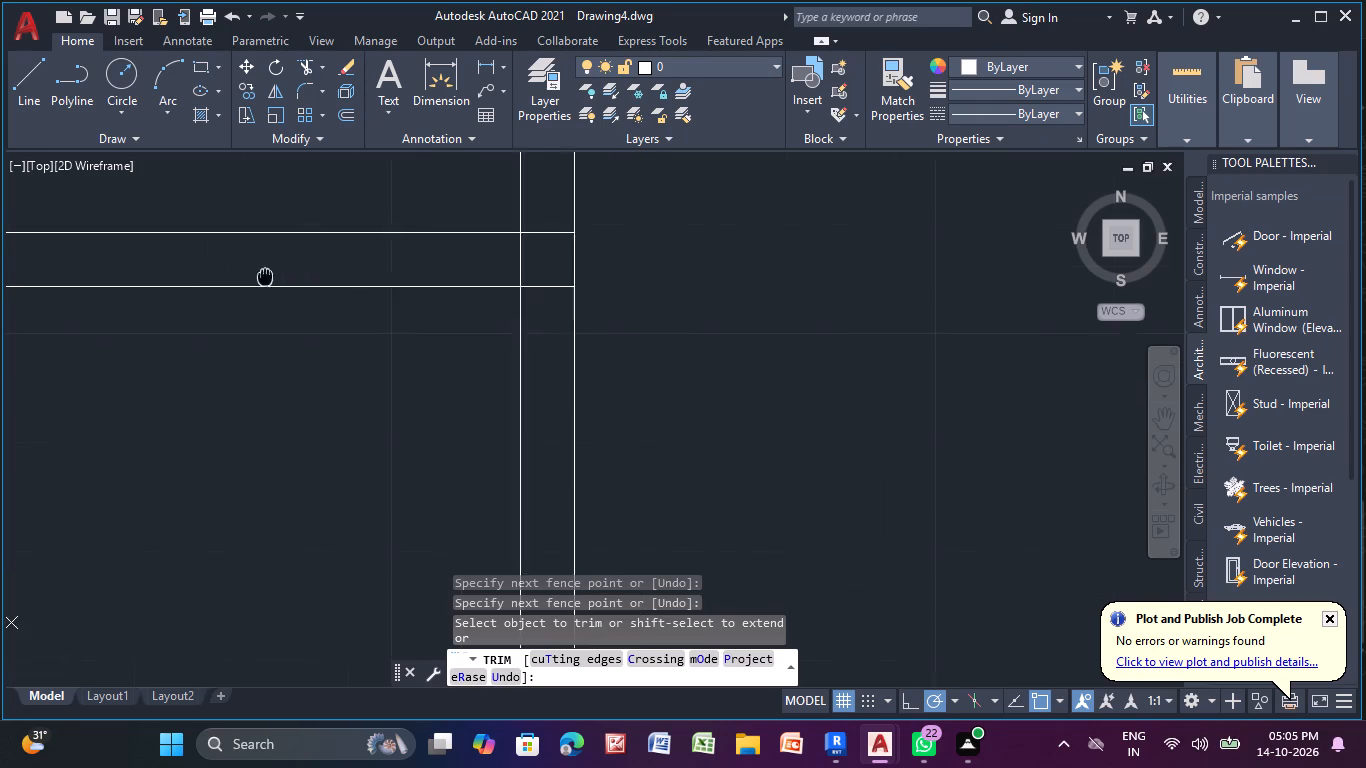
middle_click_drag(262, 275, 193, 277)
scroll(439, 318, "up", 2)
middle_click_drag(529, 272, 438, 355)
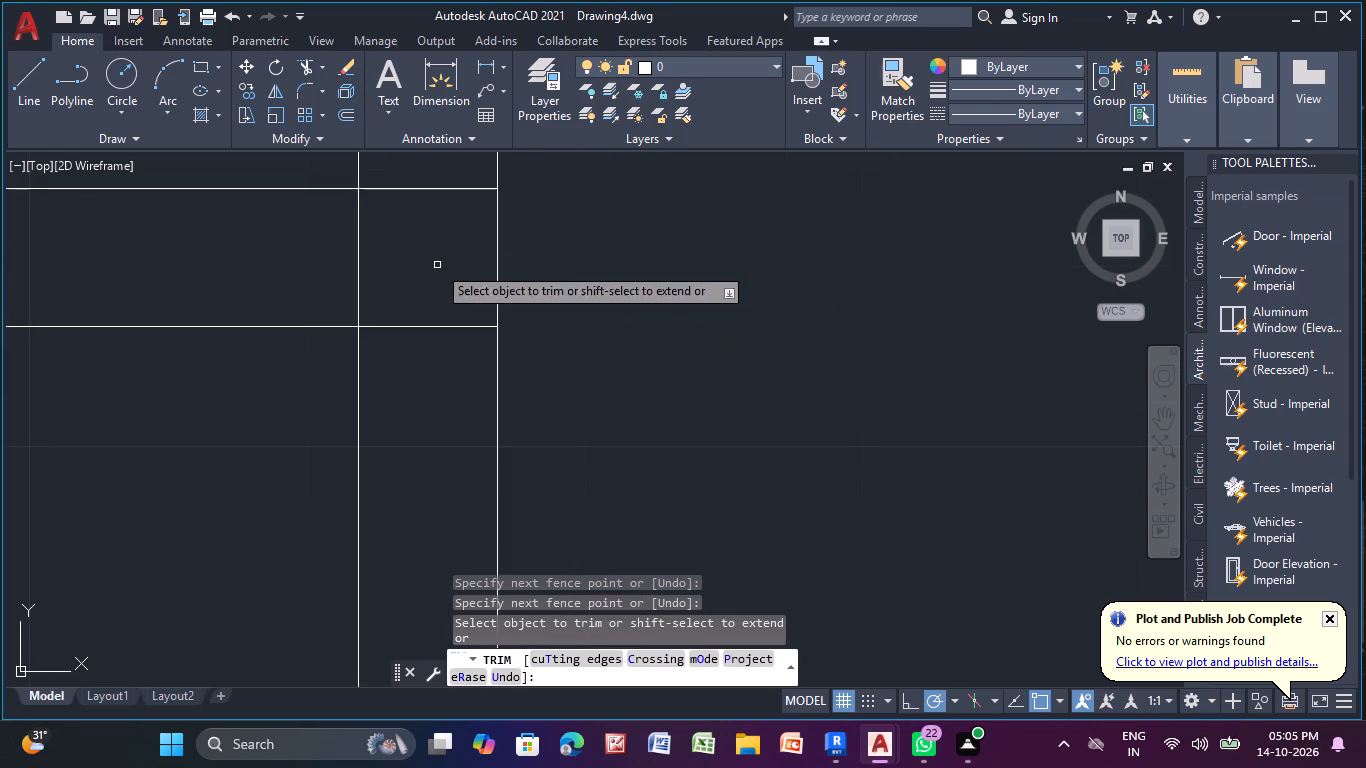
left_click_drag(431, 173, 397, 304)
left_click_drag(386, 275, 43, 263)
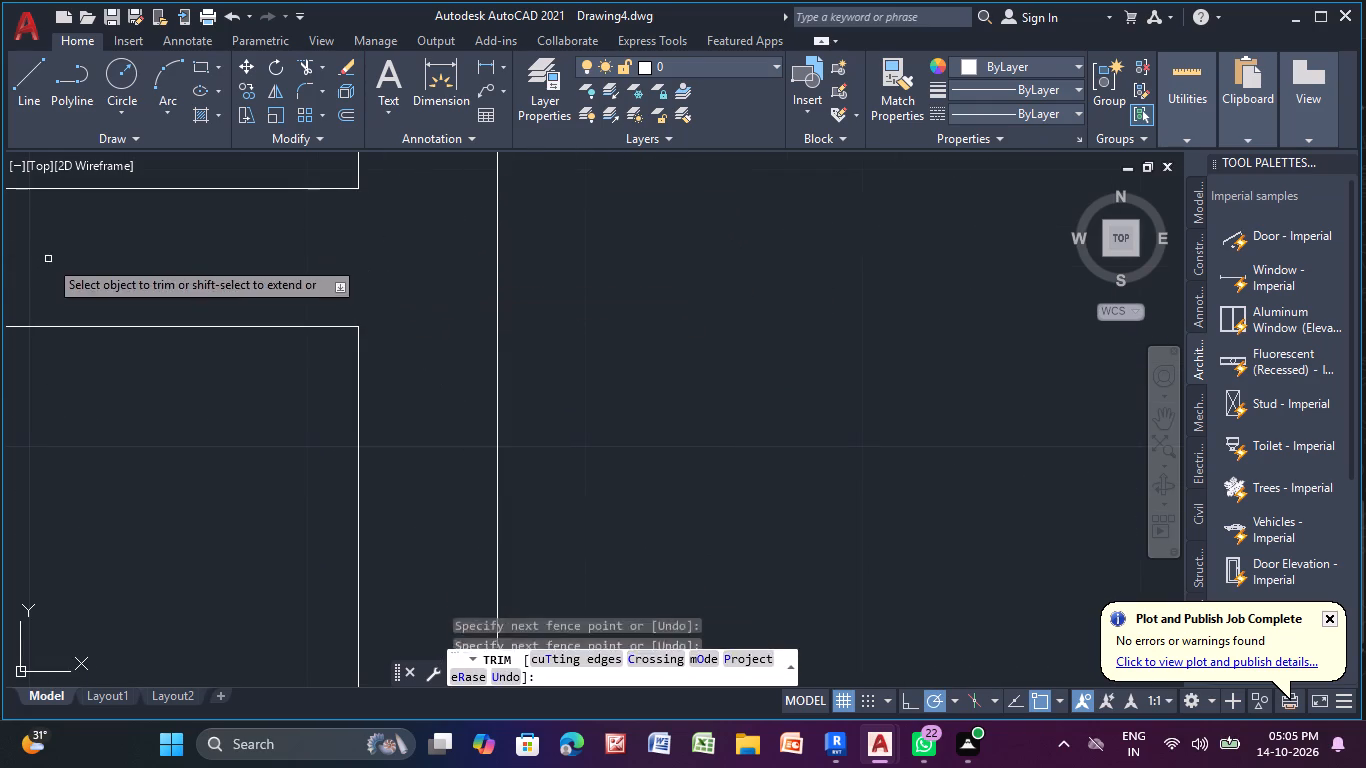
Trim the lines of the partition below the upper-left room inside the left outer wall and open their junction.
scroll(49, 257, "down", 5)
scroll(259, 285, "down", 3)
middle_click_drag(257, 291, 506, 390)
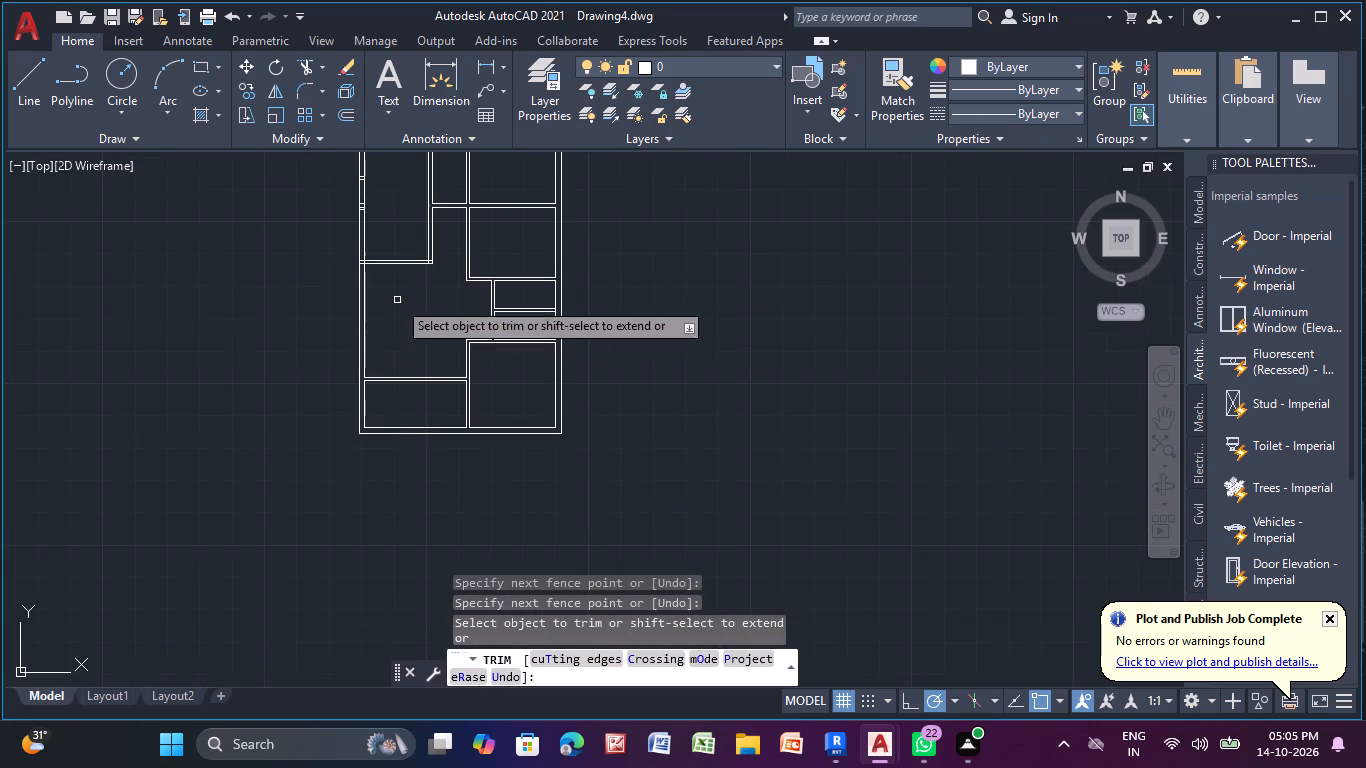
middle_click_drag(383, 344, 433, 494)
scroll(392, 397, "up", 3)
scroll(498, 464, "up", 3)
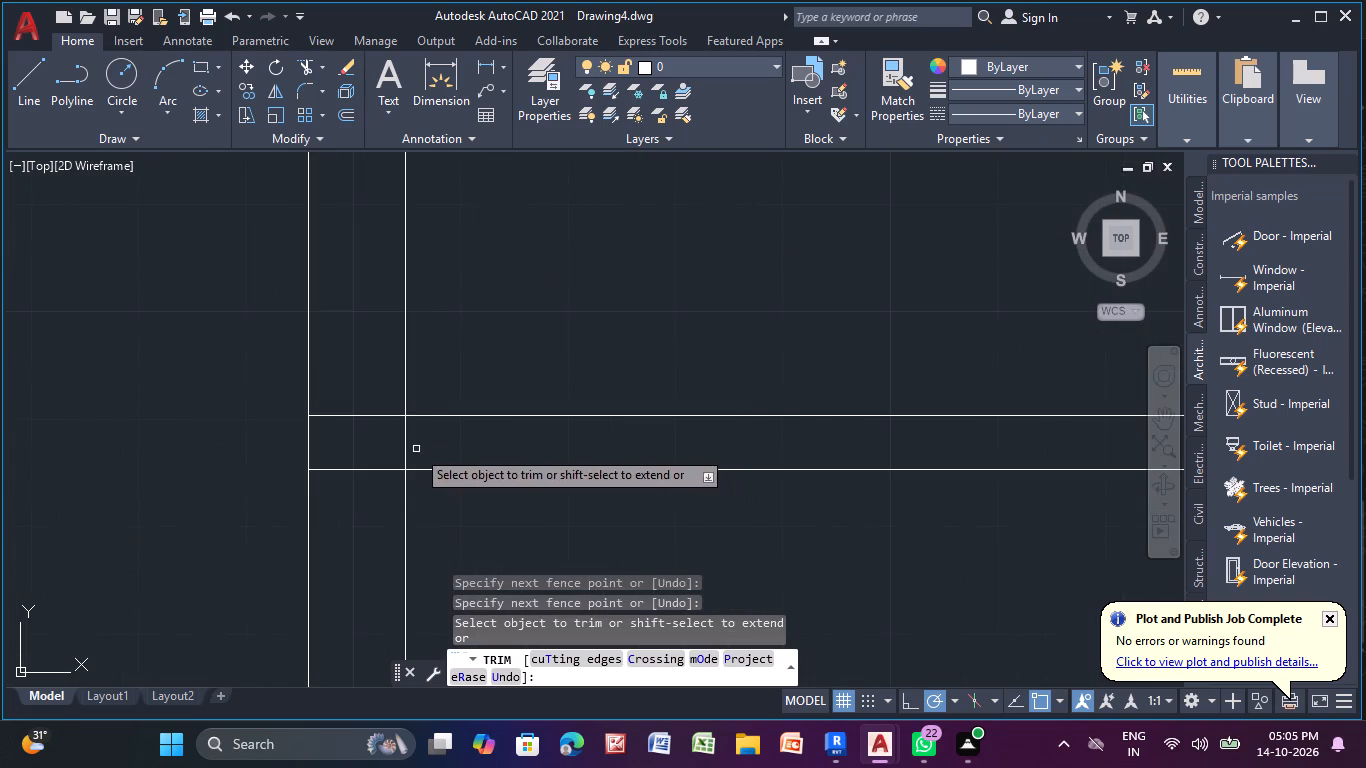
left_click_drag(360, 403, 347, 513)
left_click_drag(377, 435, 488, 430)
Trim the overlapping partition lines at the upper-left room's lower-right corner.
scroll(497, 421, "down", 4)
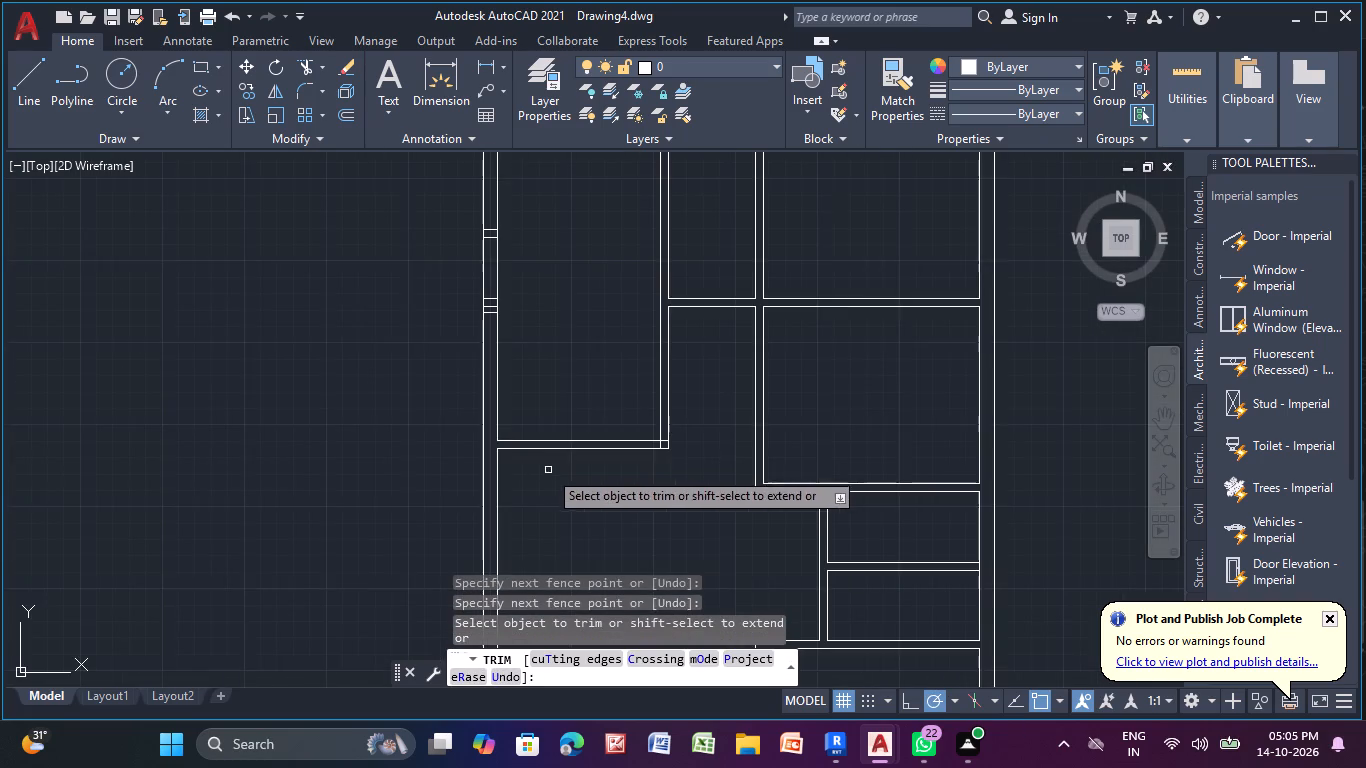
middle_click_drag(548, 470, 294, 448)
scroll(420, 430, "up", 4)
scroll(336, 397, "up", 3)
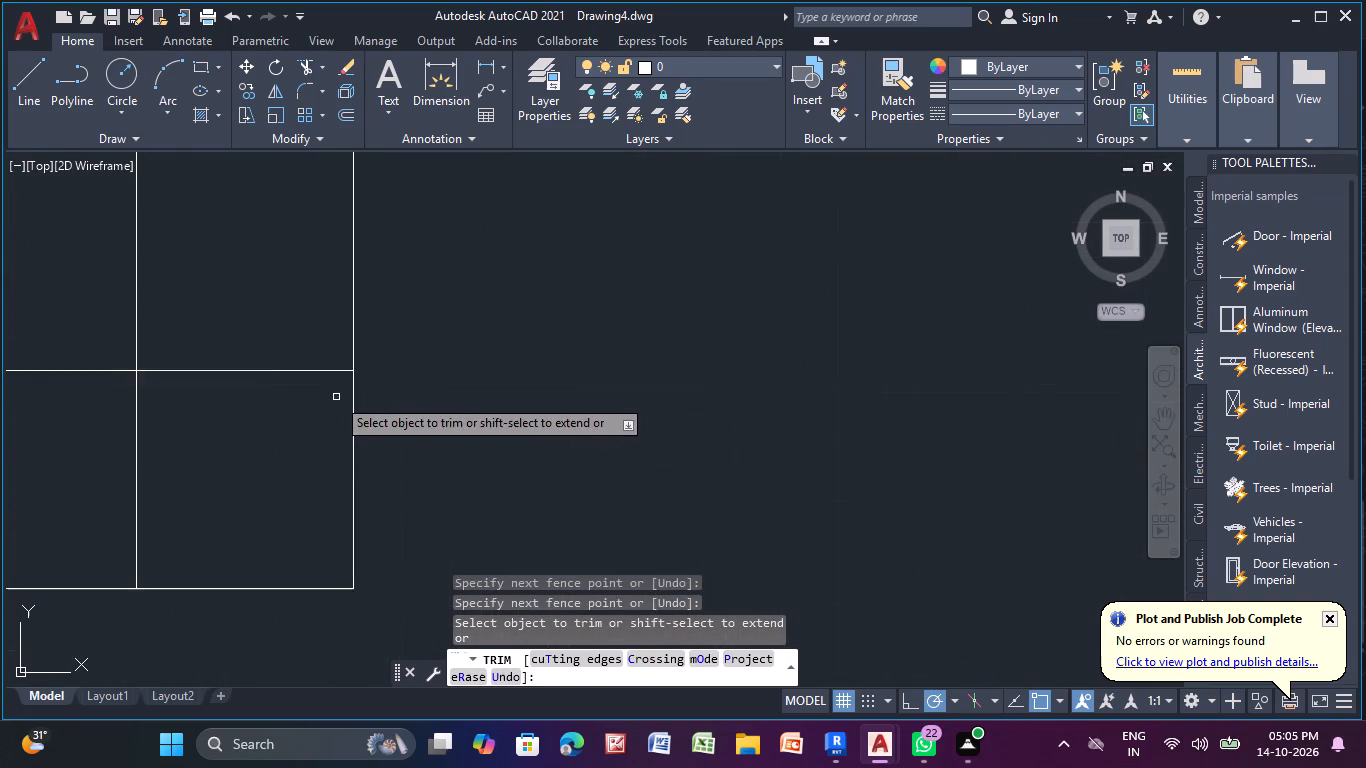
left_click_drag(264, 356, 0, 466)
scroll(71, 437, "down", 4)
scroll(213, 393, "down", 2)
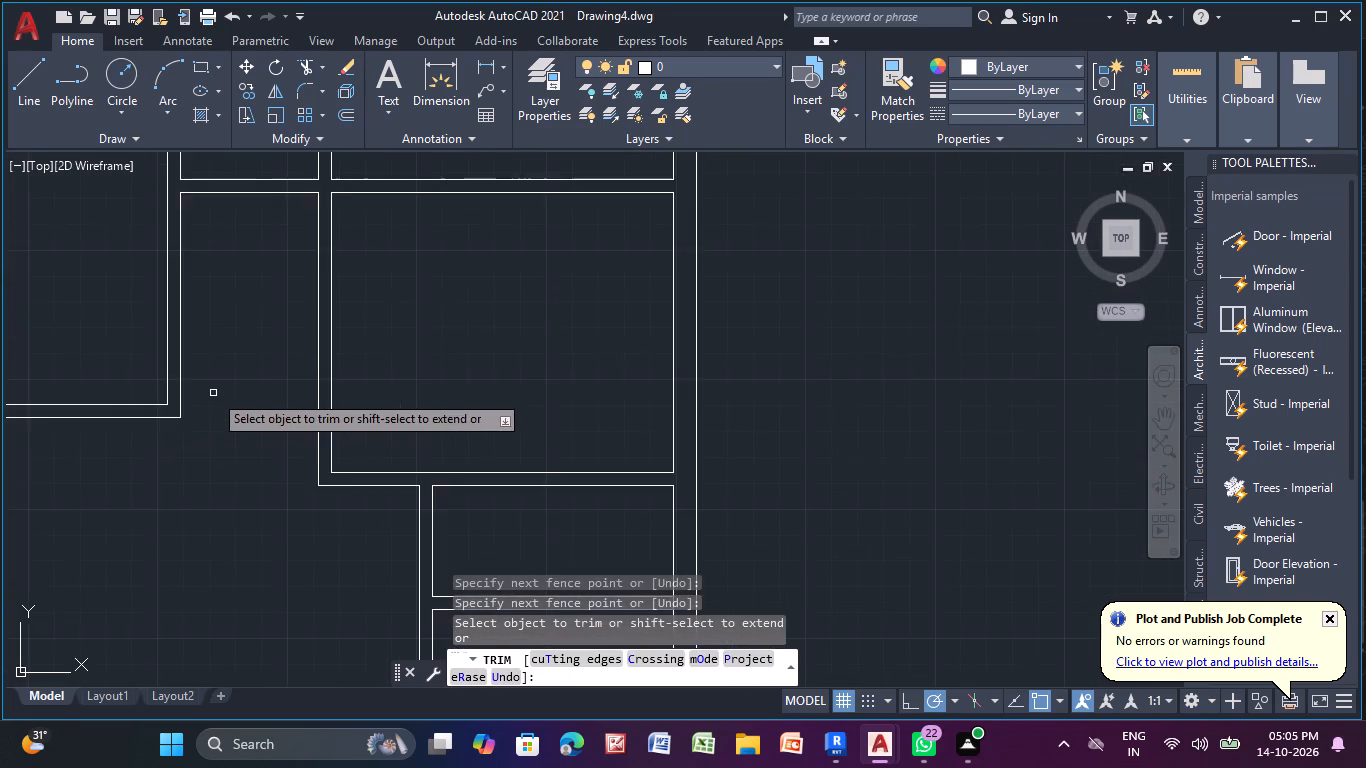
Trim the remaining leftover horizontal stubs inside the left outer wall beside the upper-left room and end the Trim command.
middle_click_drag(213, 393, 517, 457)
middle_click_drag(251, 327, 510, 431)
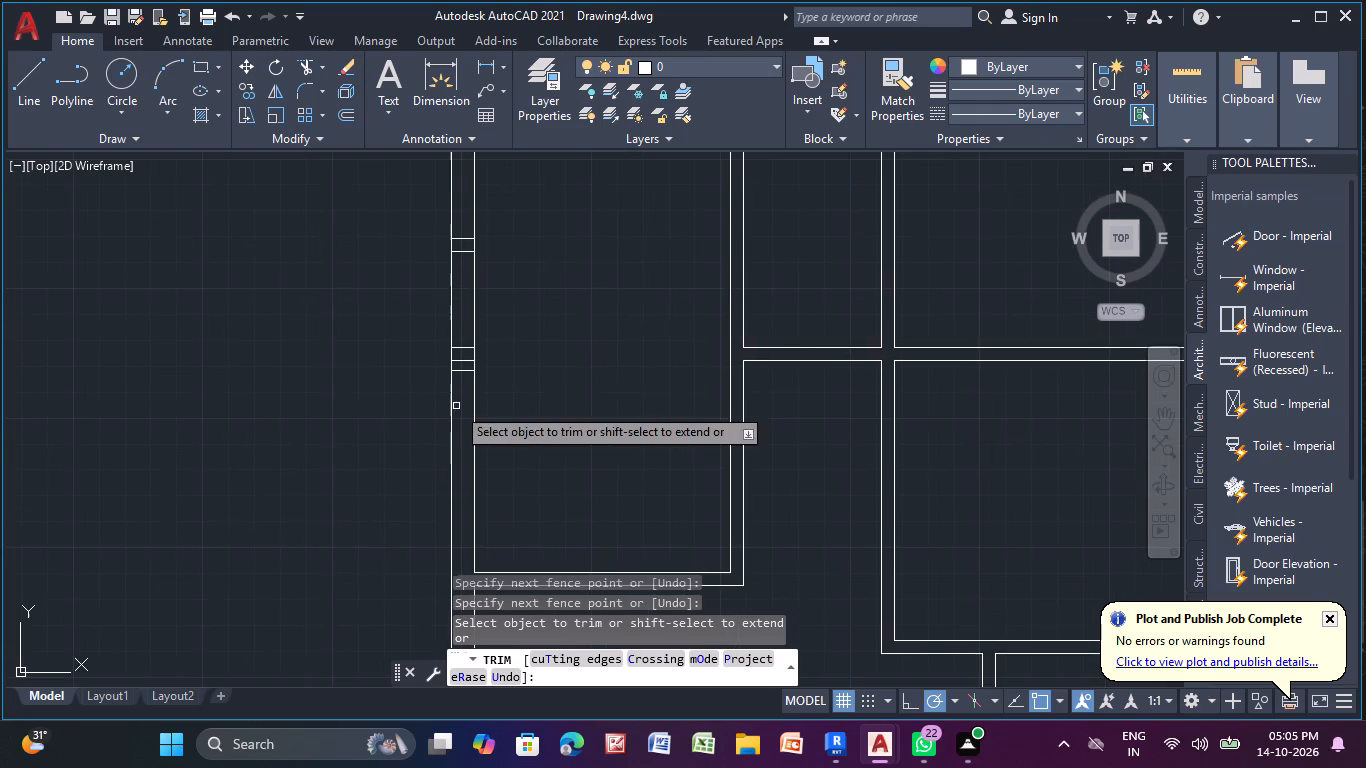
scroll(449, 387, "up", 3)
left_click_drag(475, 261, 460, 395)
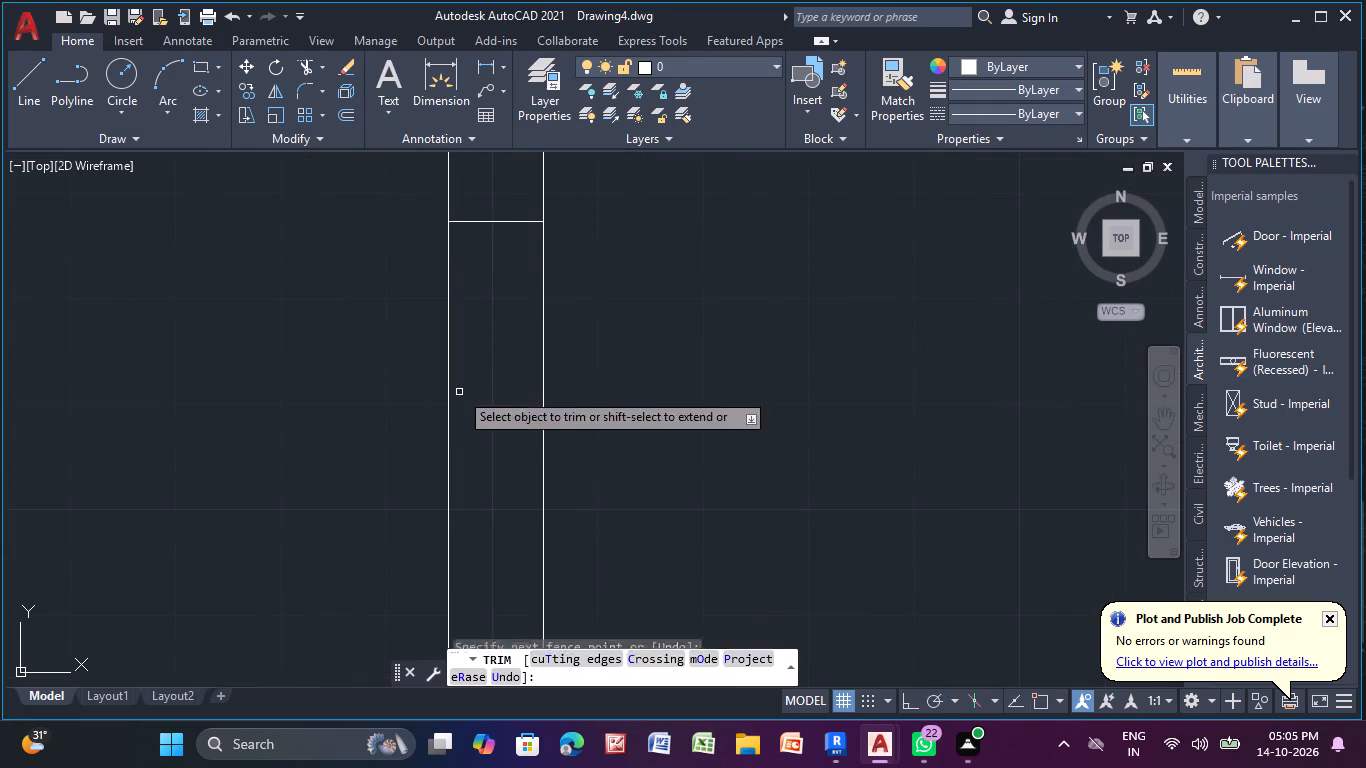
left_click_drag(504, 208, 517, 297)
scroll(519, 302, "down", 4)
middle_click_drag(551, 296, 598, 469)
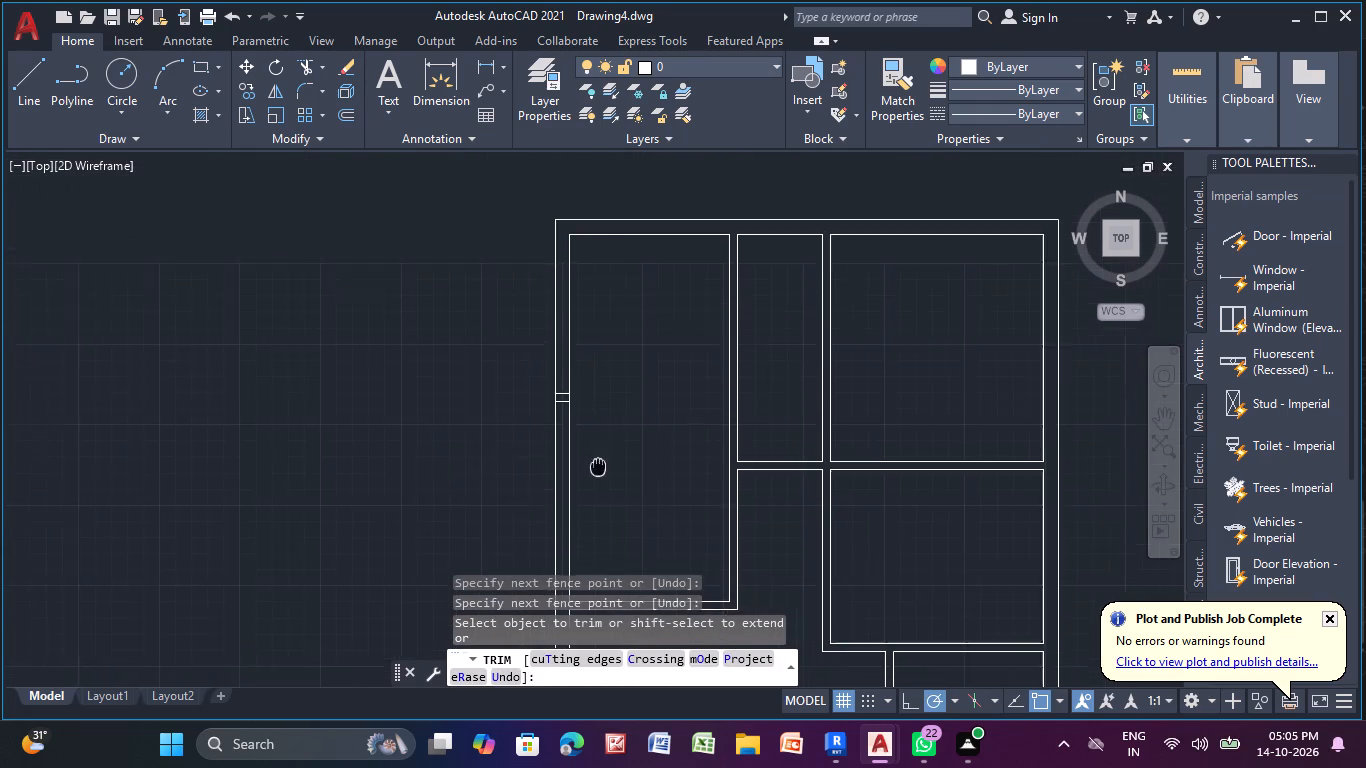
middle_click_drag(598, 469, 596, 470)
scroll(554, 411, "up", 4)
left_click_drag(562, 326, 562, 487)
scroll(570, 440, "down", 4)
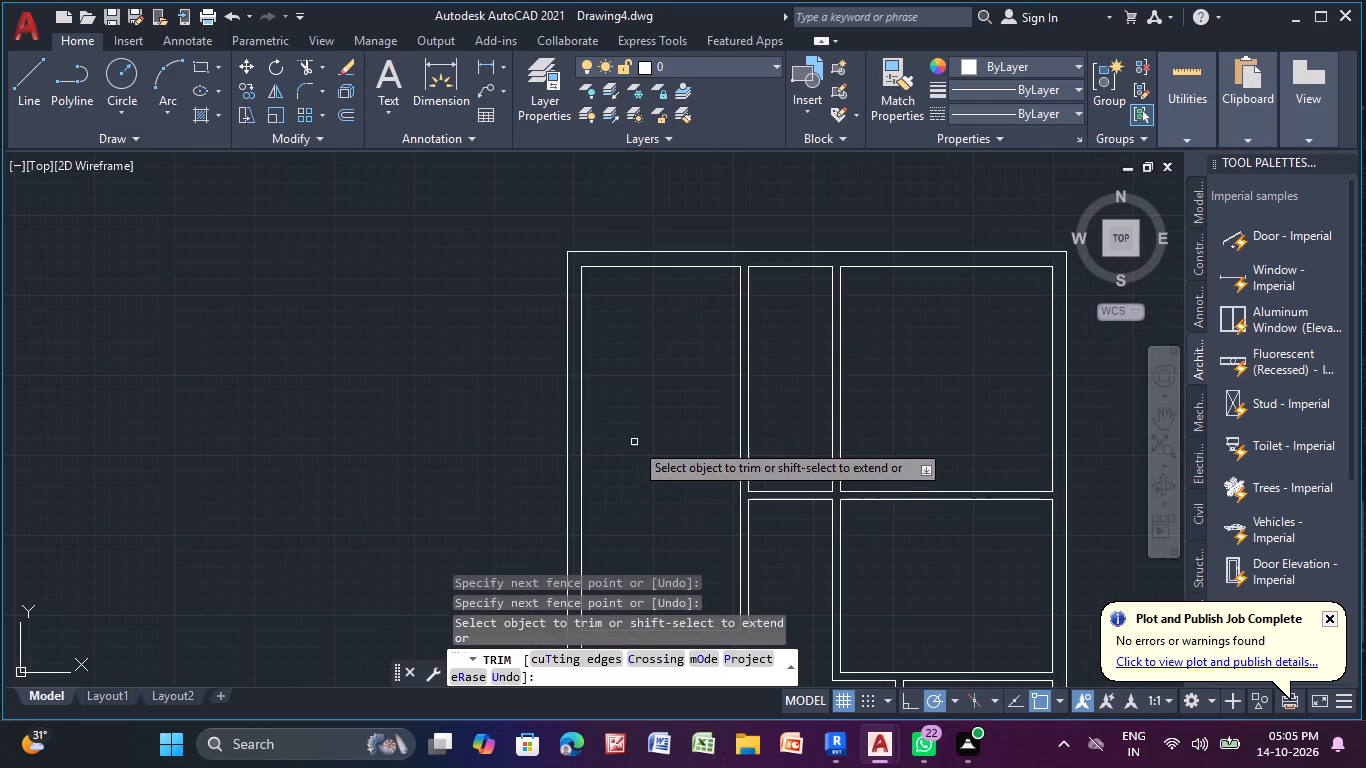
scroll(634, 442, "down", 2)
middle_click_drag(560, 404, 310, 237)
key("Escape")
key("Escape")
key("Escape")
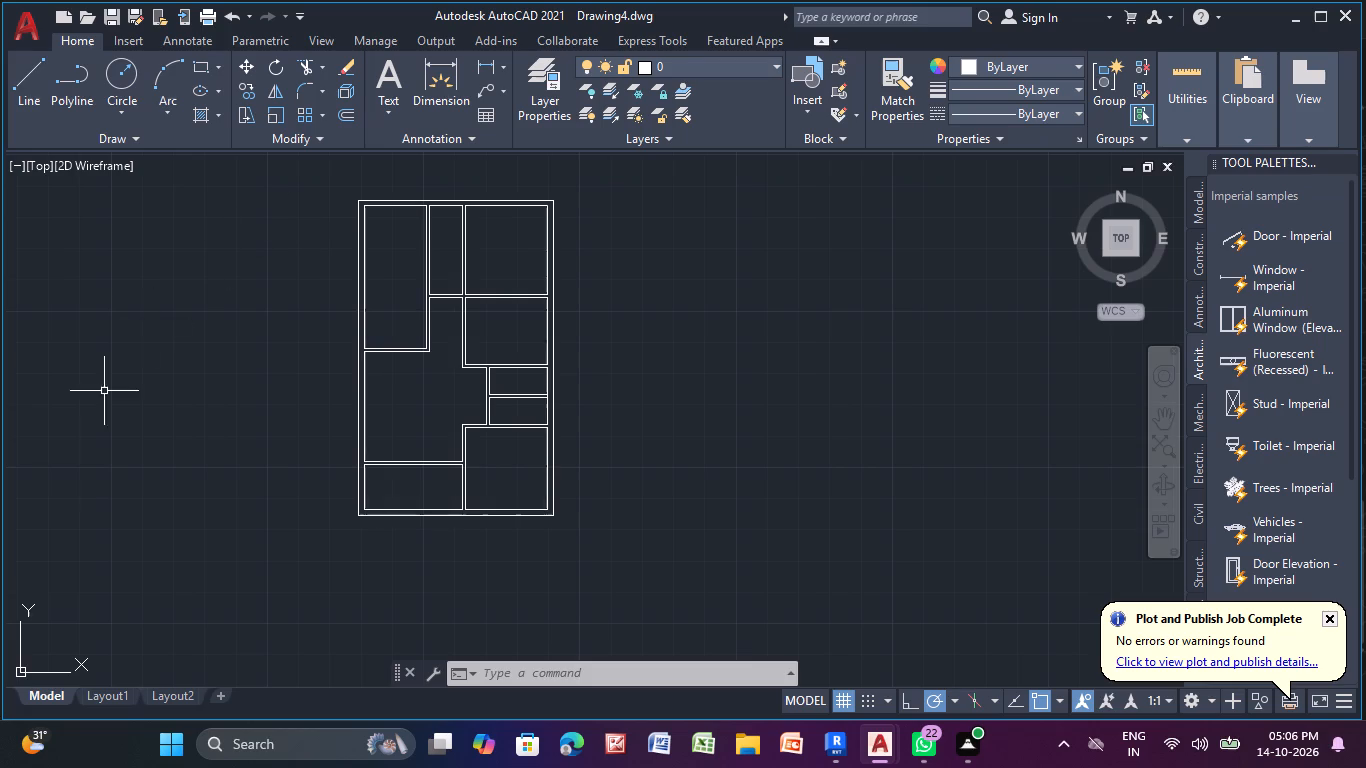
Examine the trimmed floor plan's rooms and wall junctions from the bottom rooms up to the top rooms.
left_click(426, 408)
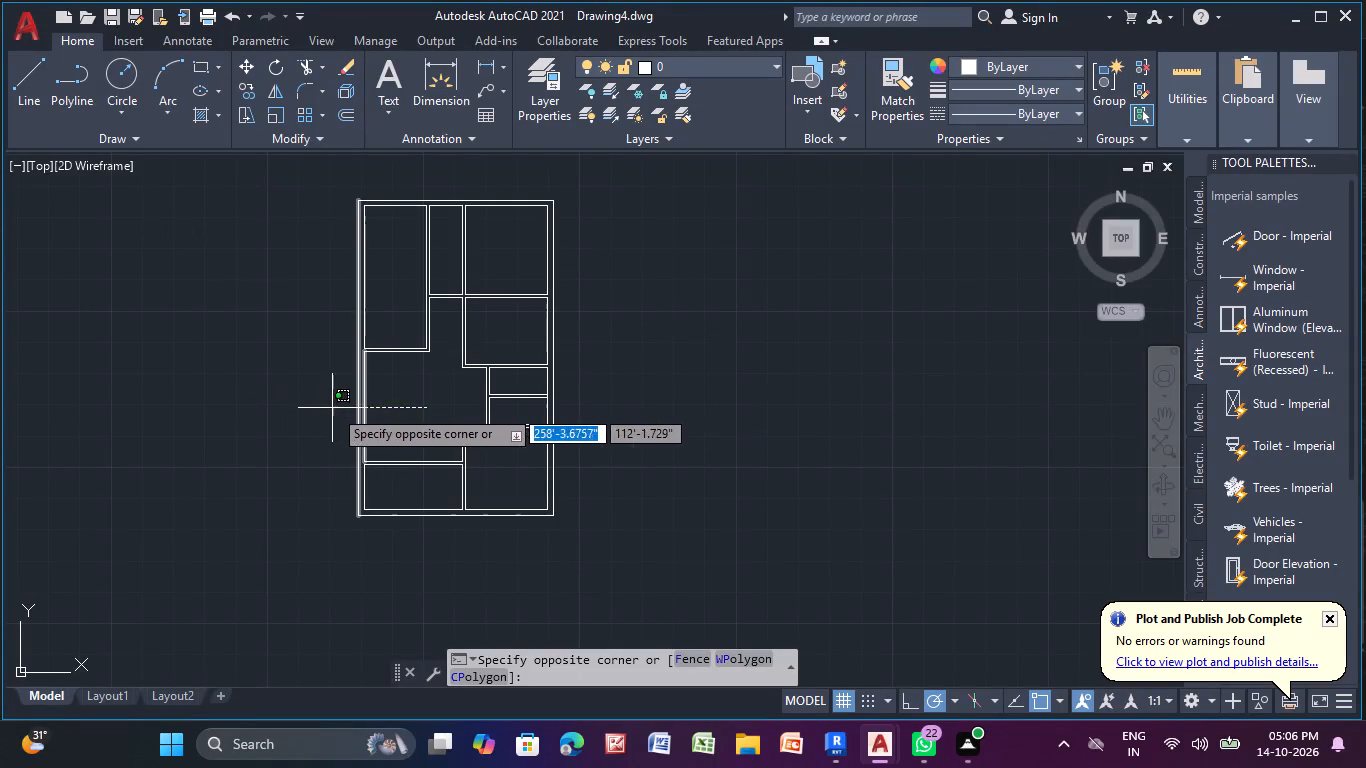
left_click(431, 405)
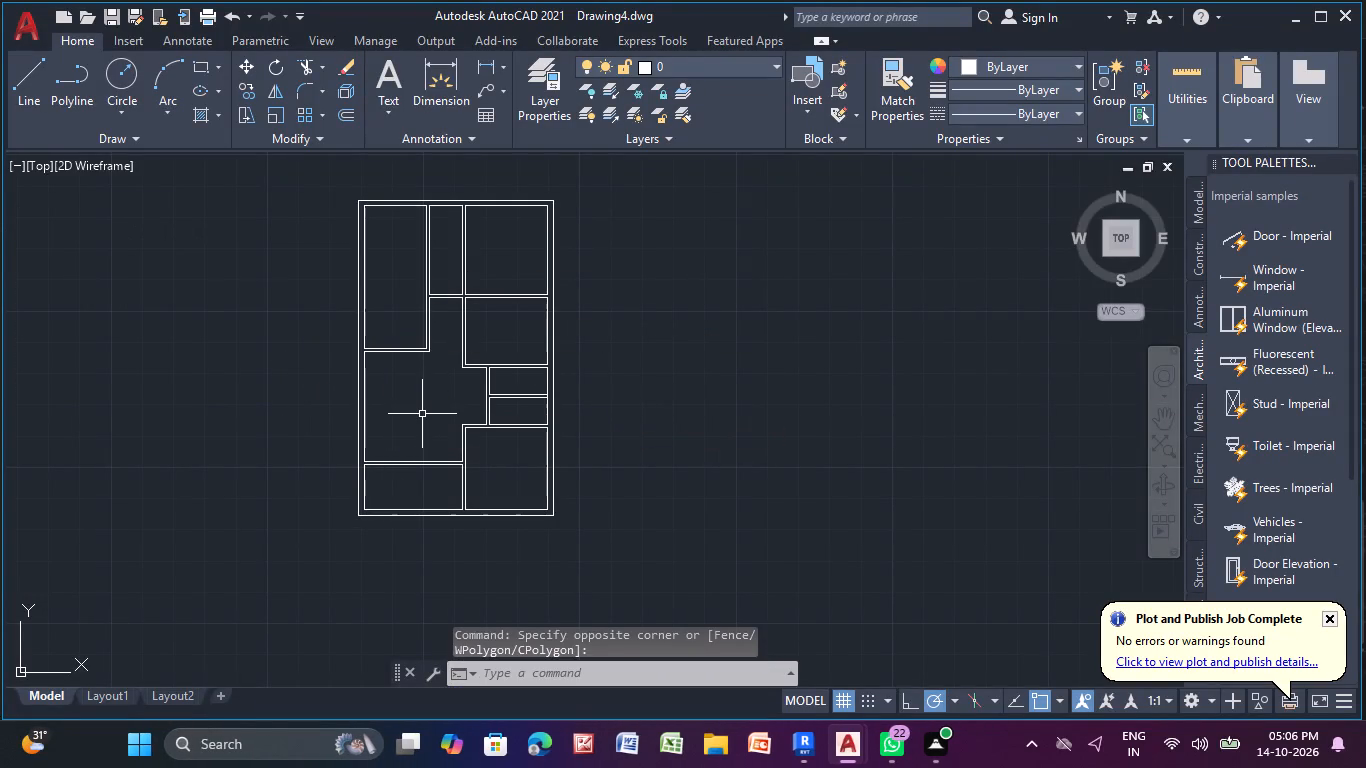
scroll(450, 485, "up", 1)
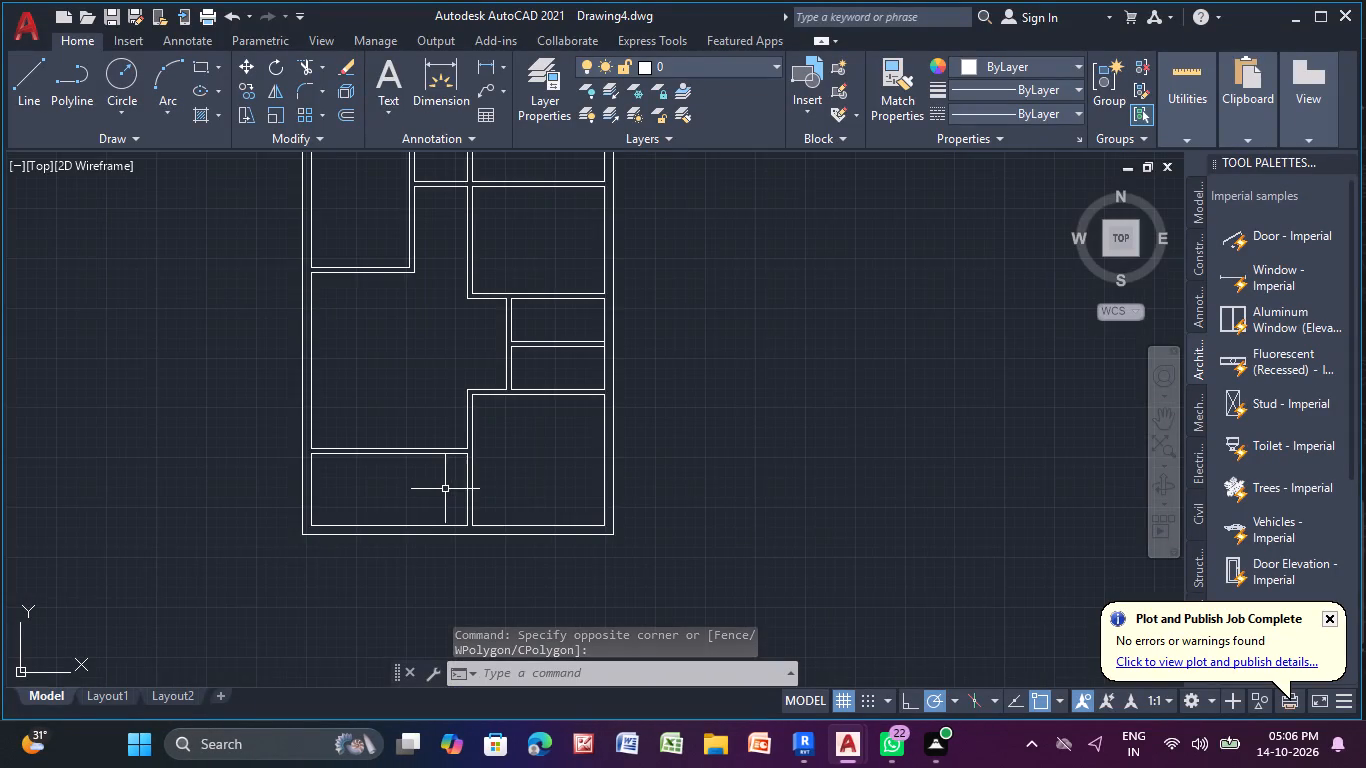
scroll(425, 505, "up", 2)
scroll(484, 432, "down", 1)
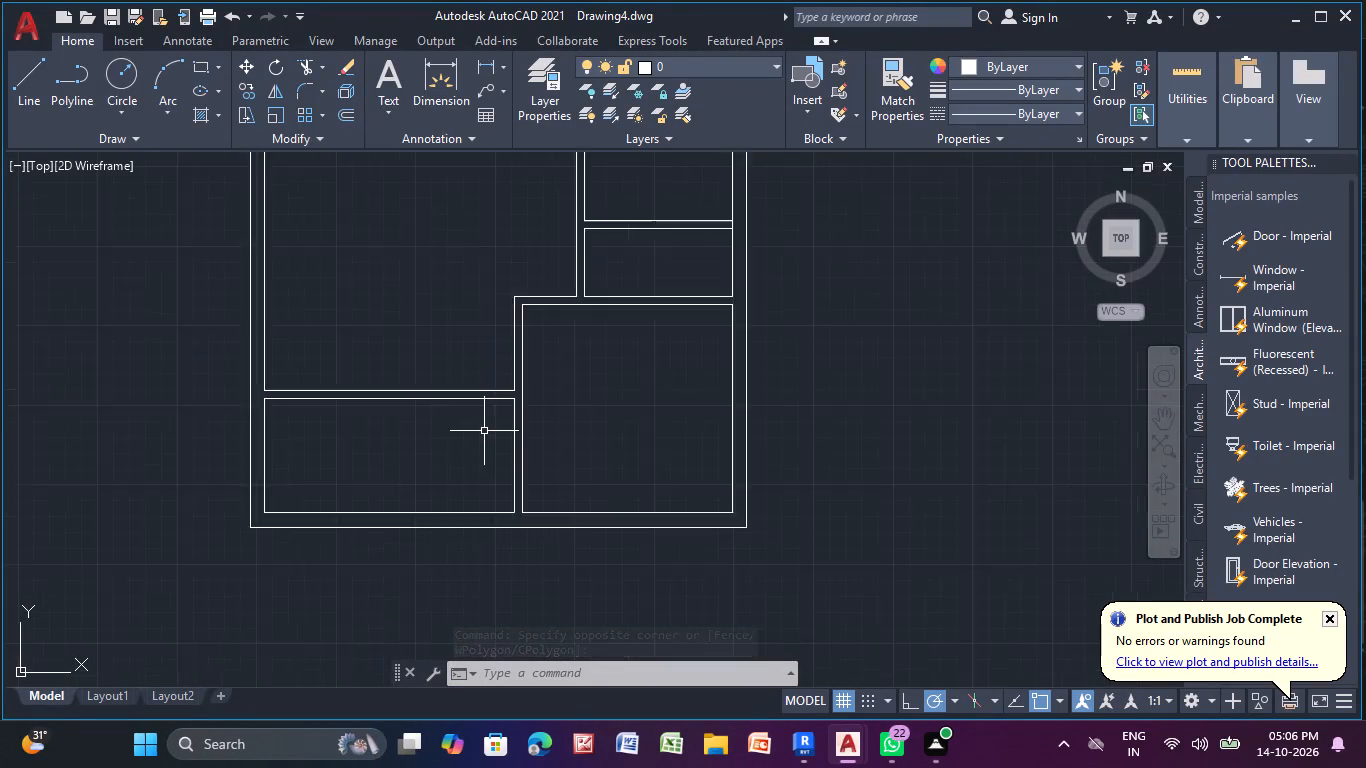
scroll(484, 431, "down", 1)
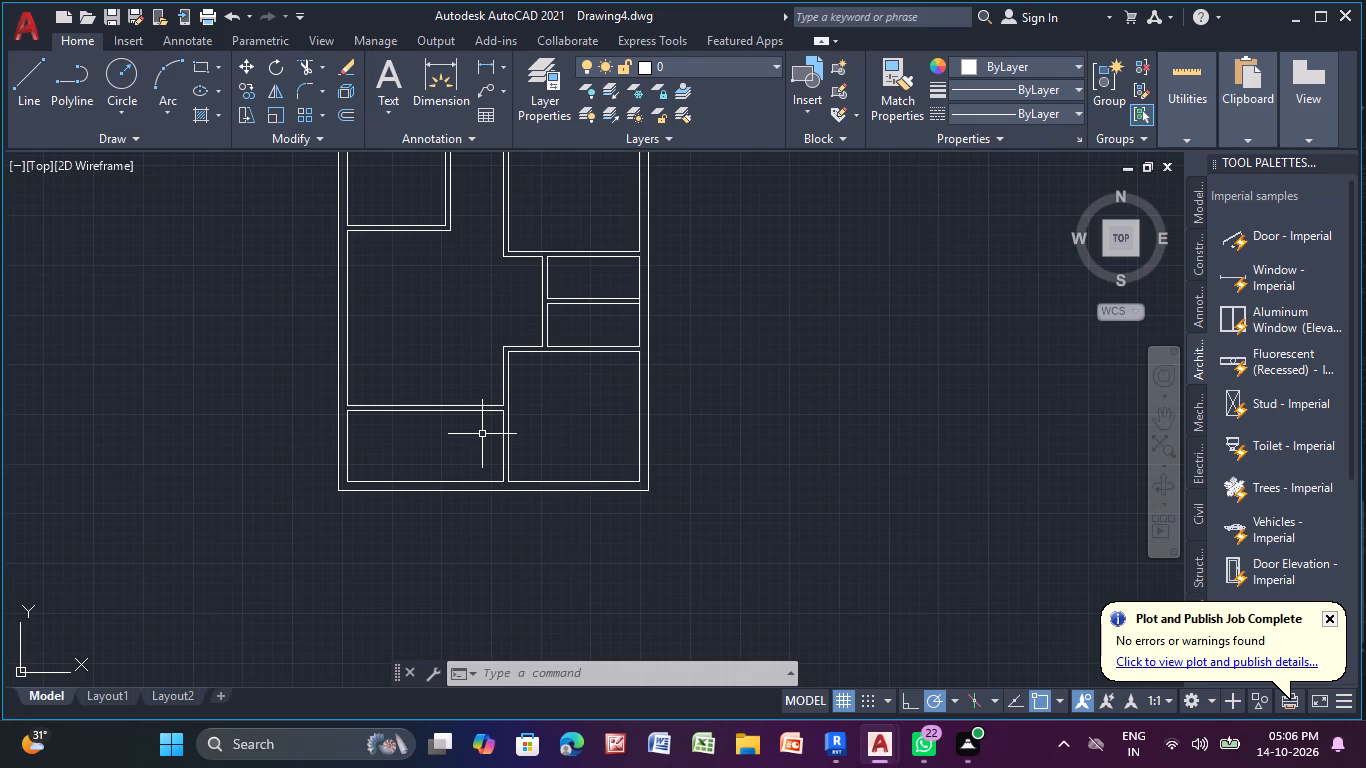
scroll(482, 434, "down", 2)
middle_click_drag(482, 447, 488, 486)
scroll(519, 353, "up", 4)
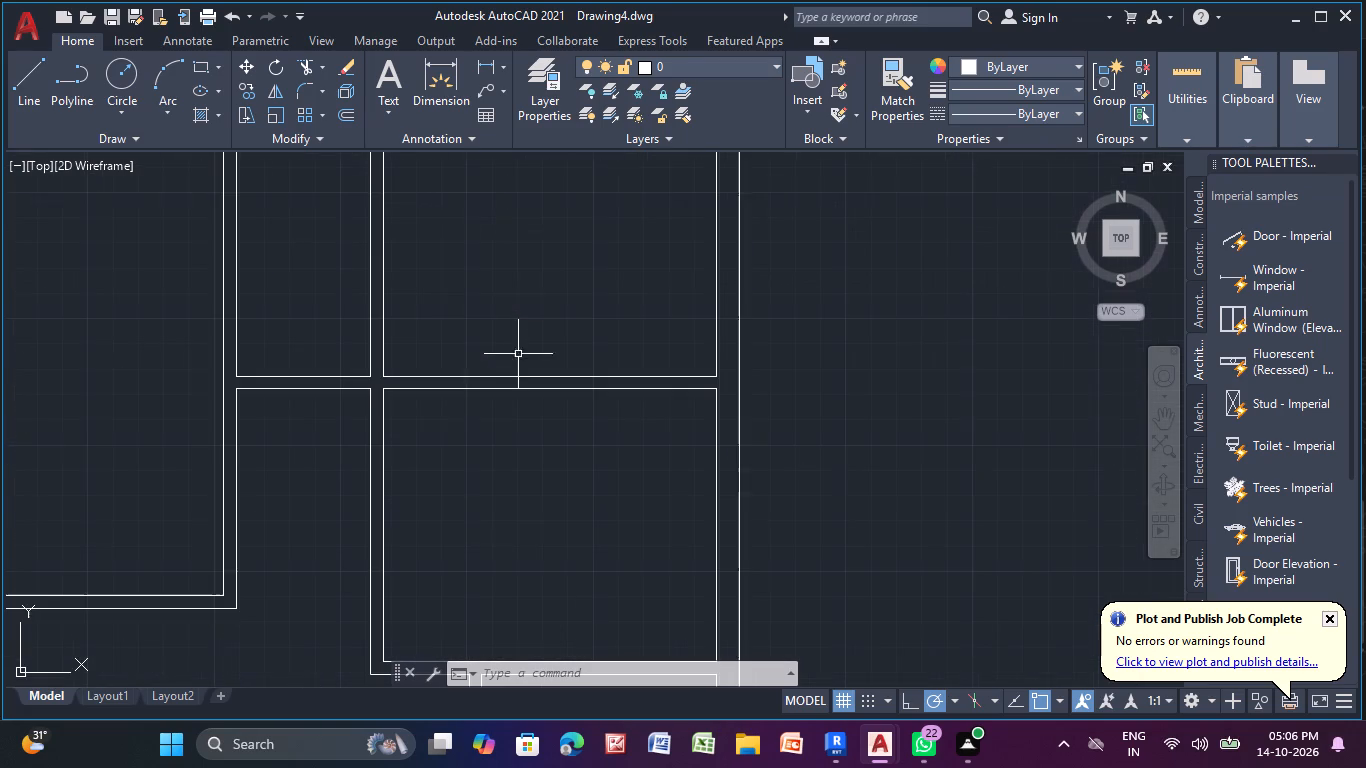
middle_click_drag(468, 433, 599, 444)
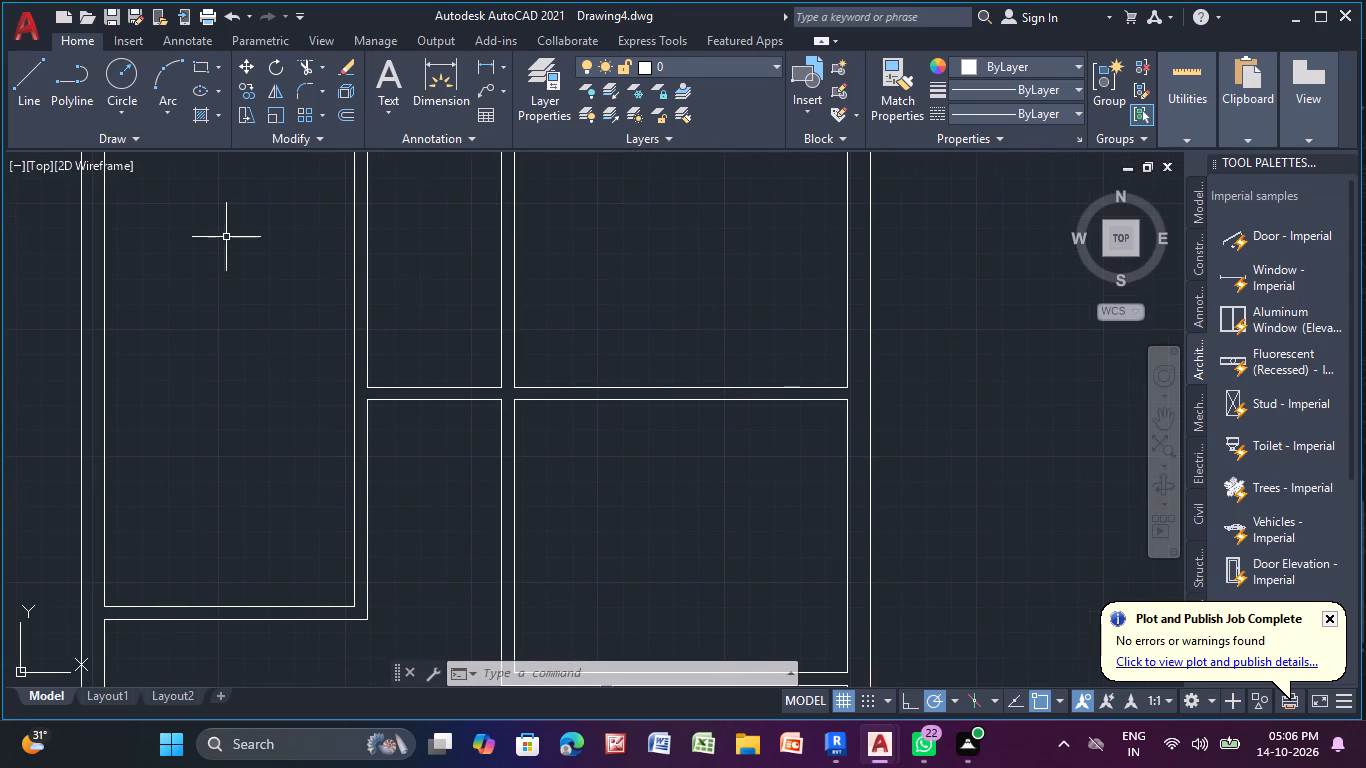
scroll(223, 238, "down", 1)
middle_click_drag(223, 238, 508, 435)
middle_click_drag(516, 438, 493, 379)
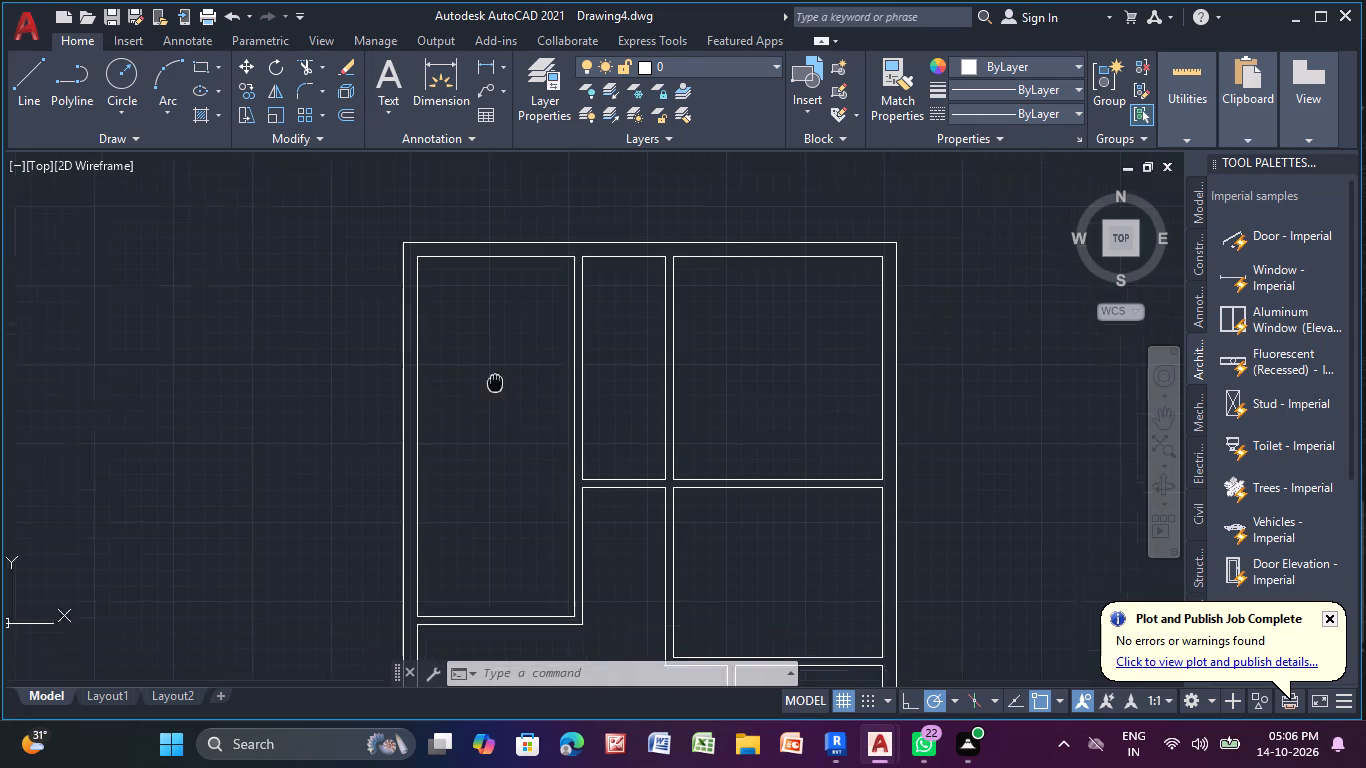
middle_click_drag(493, 379, 463, 296)
scroll(468, 304, "up", 1)
Draw a short horizontal line across the upper-left room's right partition, just below its junction with the horizontal partition.
left_click(37, 79)
middle_click_drag(487, 509, 235, 274)
scroll(358, 265, "up", 1)
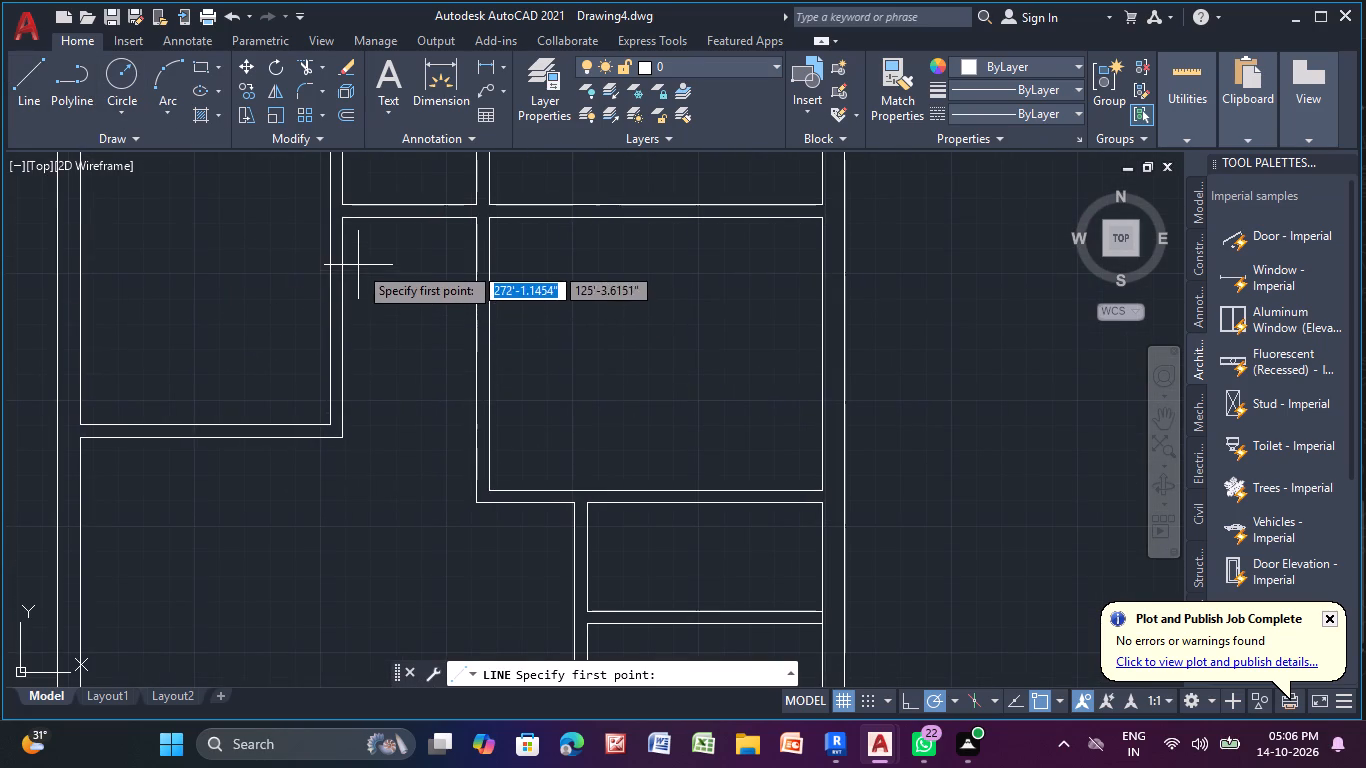
middle_click_drag(357, 268, 384, 329)
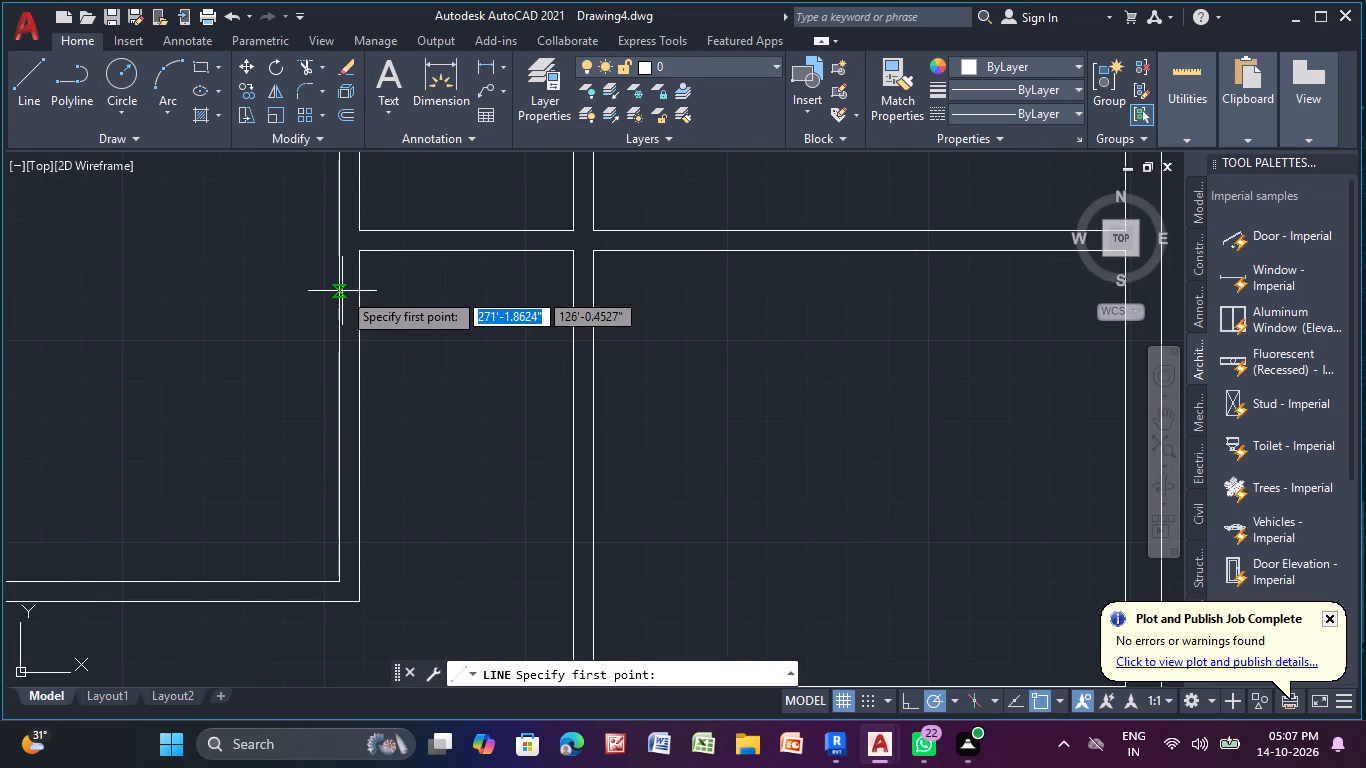
left_click(338, 291)
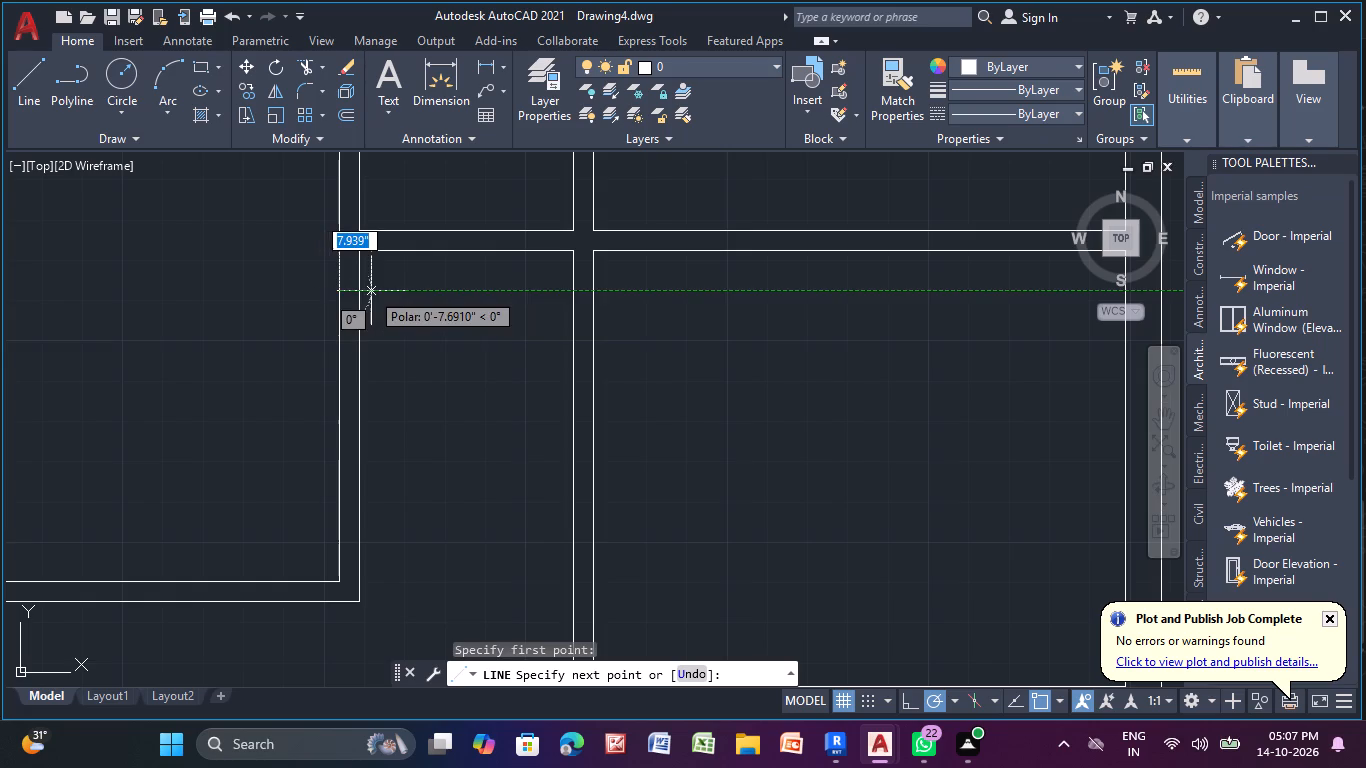
left_click(360, 289)
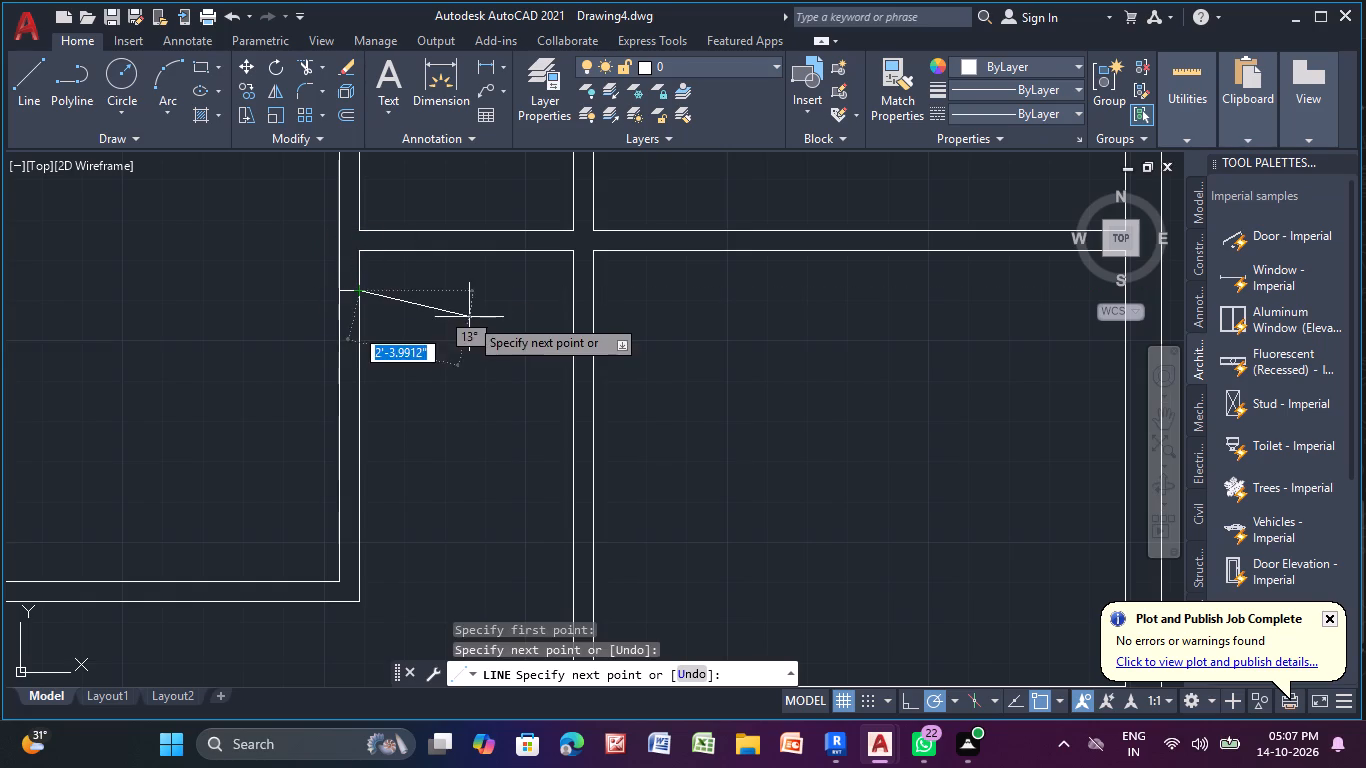
right_click_drag(469, 317, 449, 331)
left_click(510, 338)
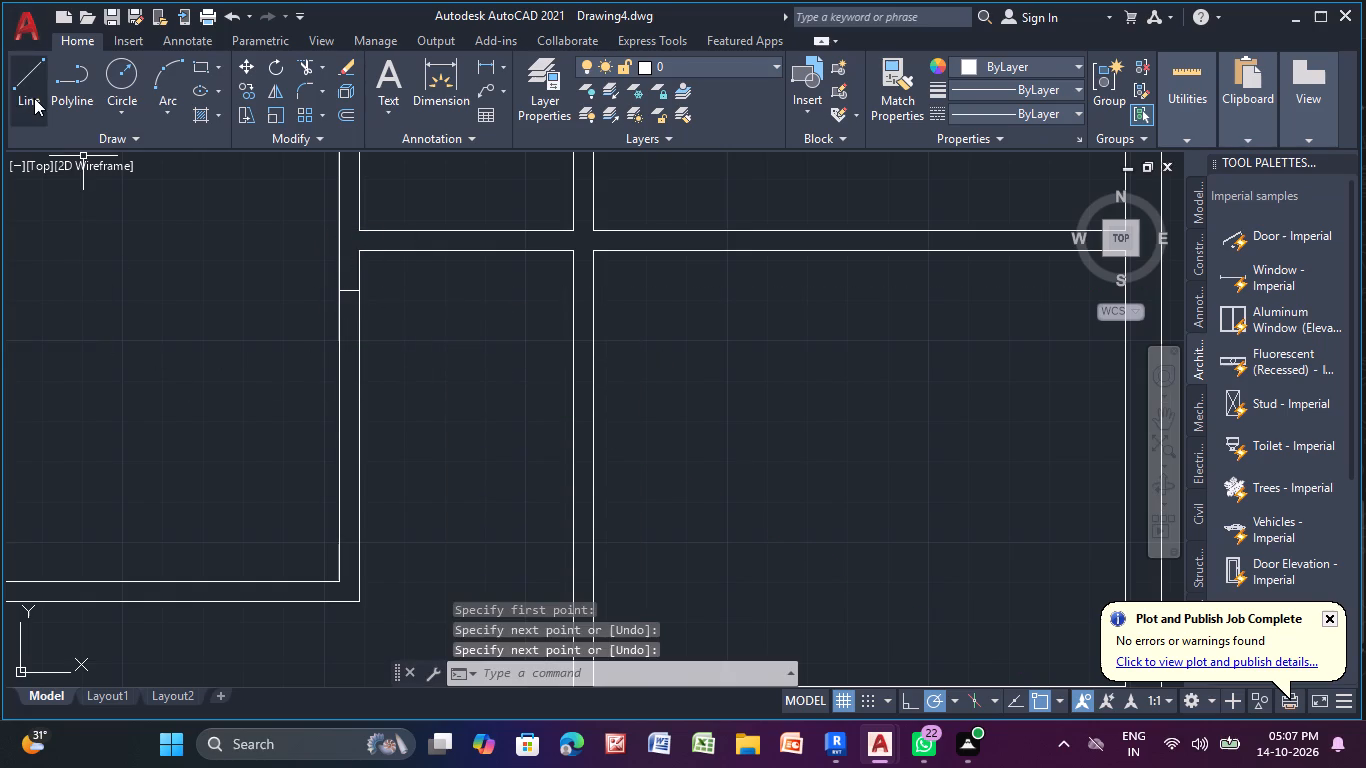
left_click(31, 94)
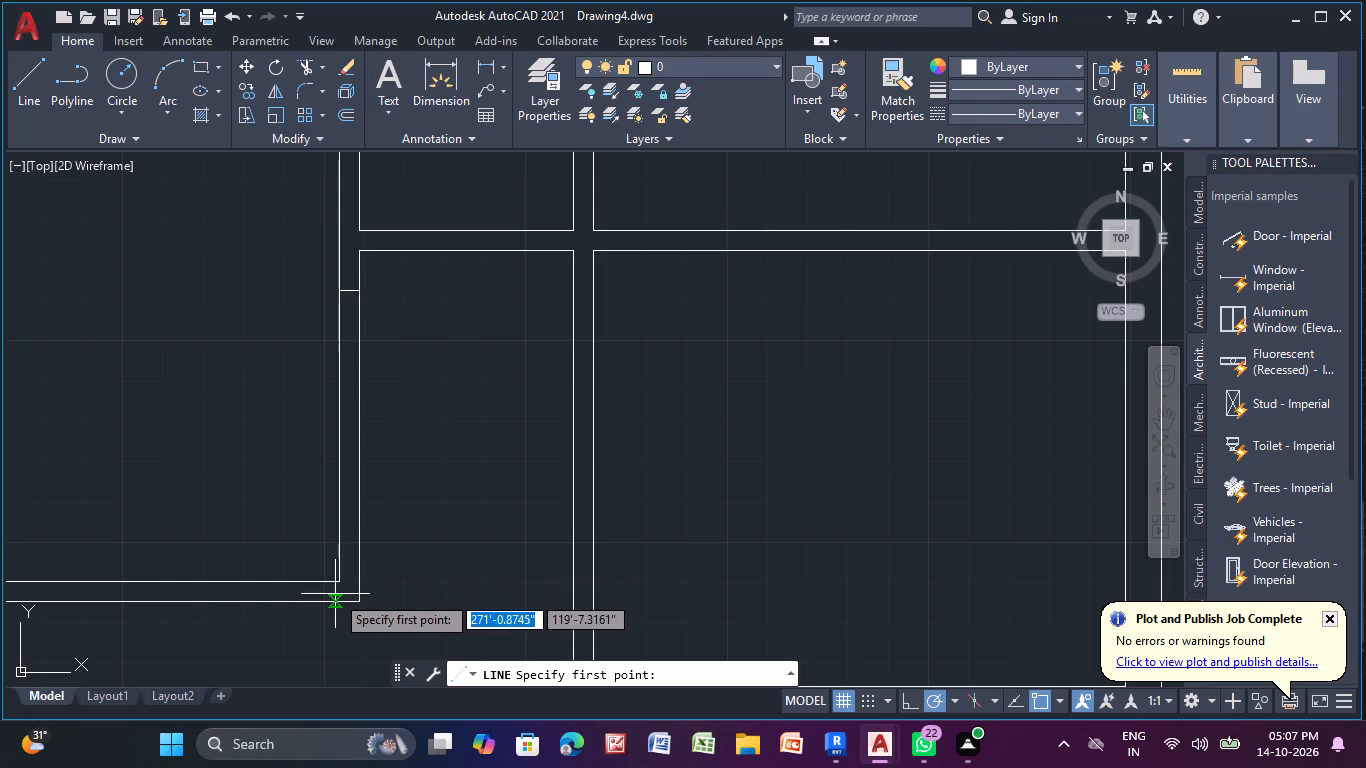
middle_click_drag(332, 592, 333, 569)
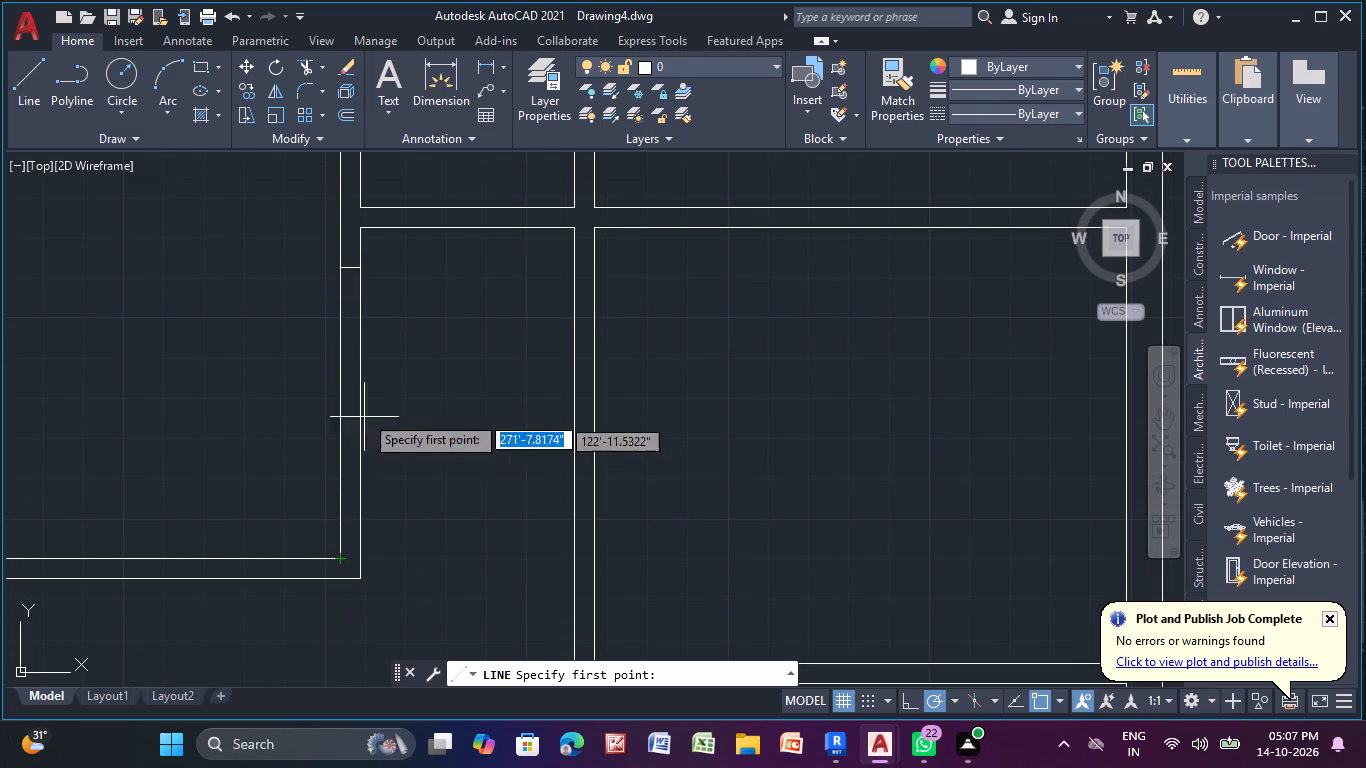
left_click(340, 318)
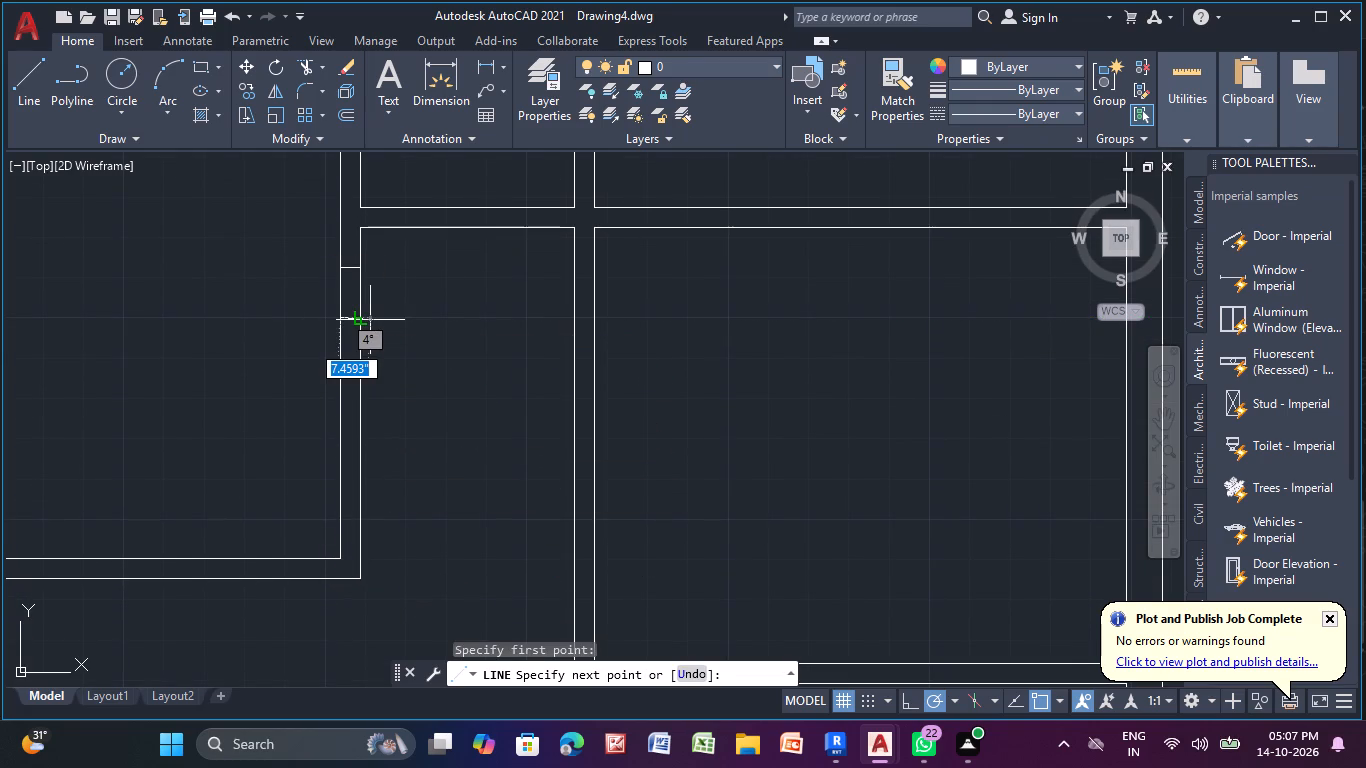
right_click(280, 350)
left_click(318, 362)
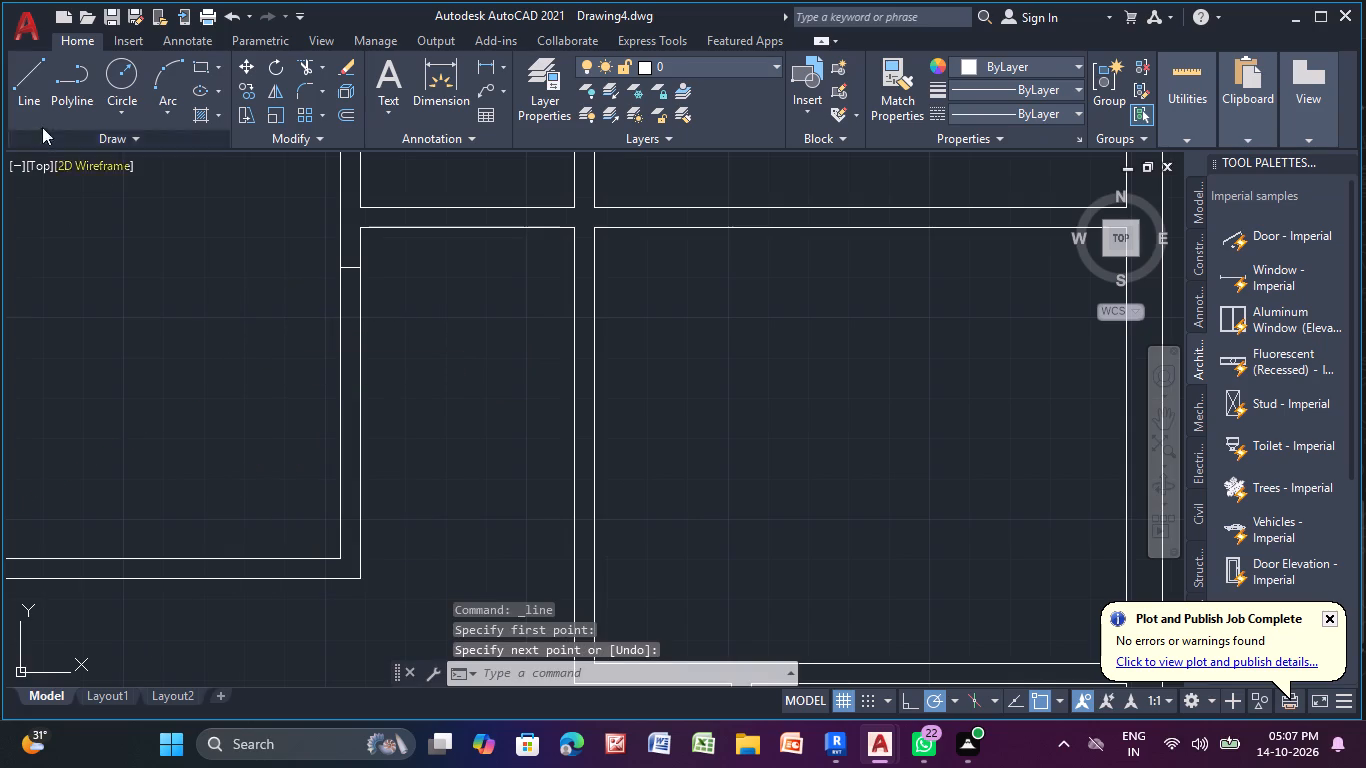
Draw a second short horizontal line across the upper-left room's right partition, a little below the first one.
left_click(19, 82)
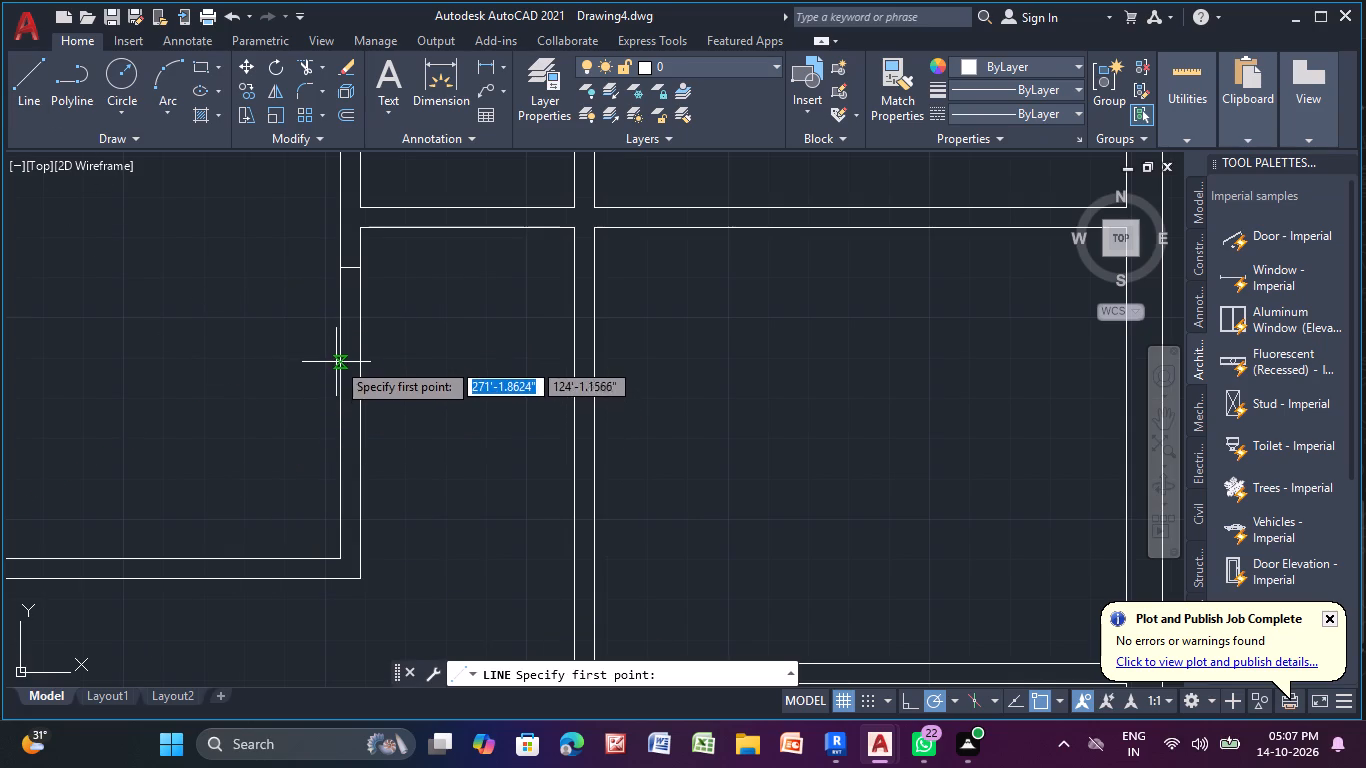
left_click(338, 343)
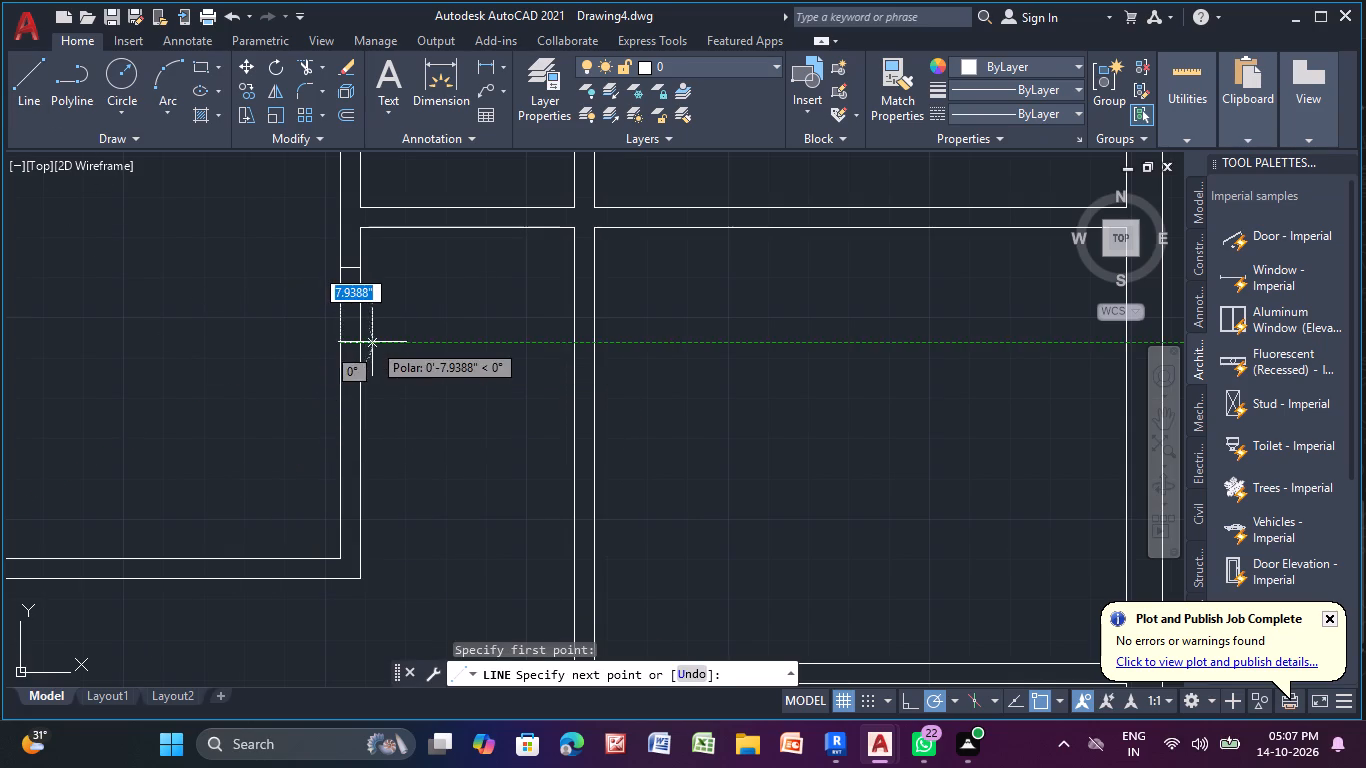
left_click(362, 341)
right_click(448, 351)
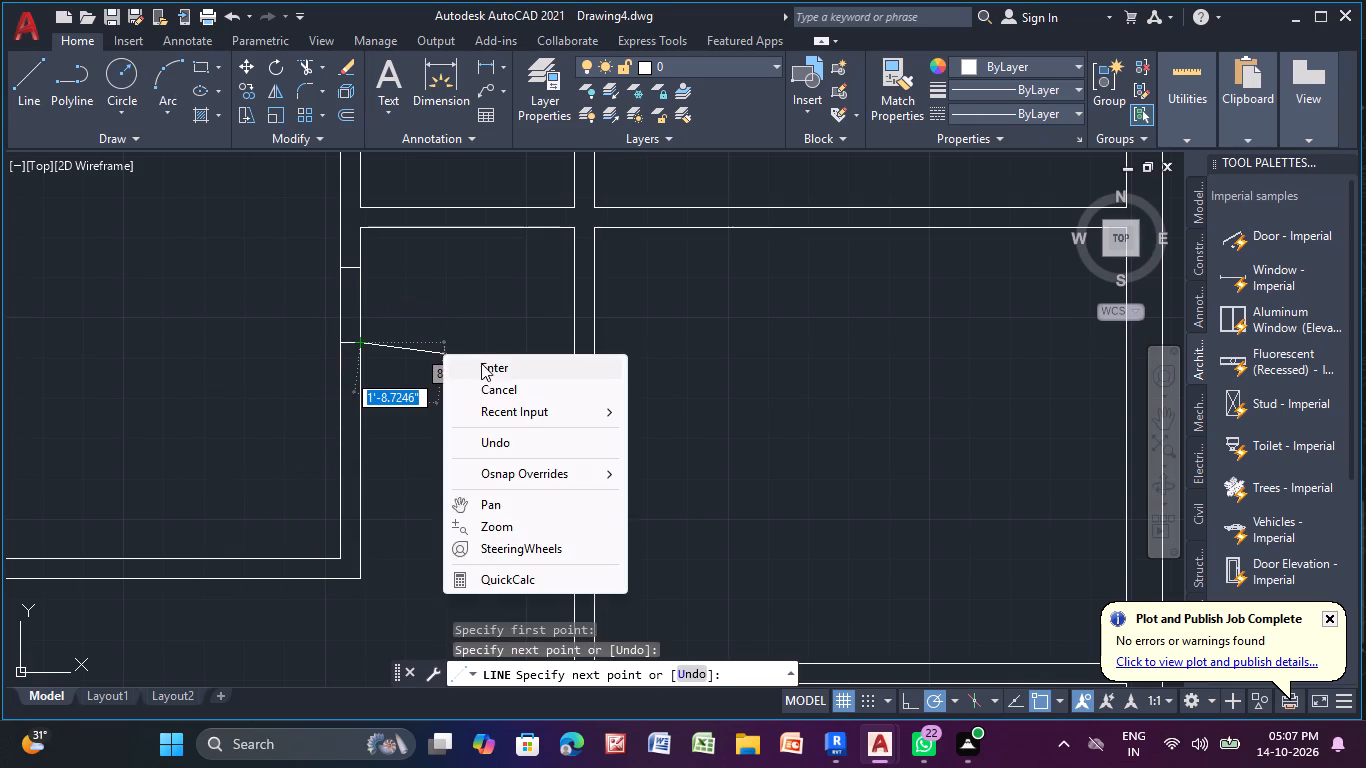
left_click(488, 367)
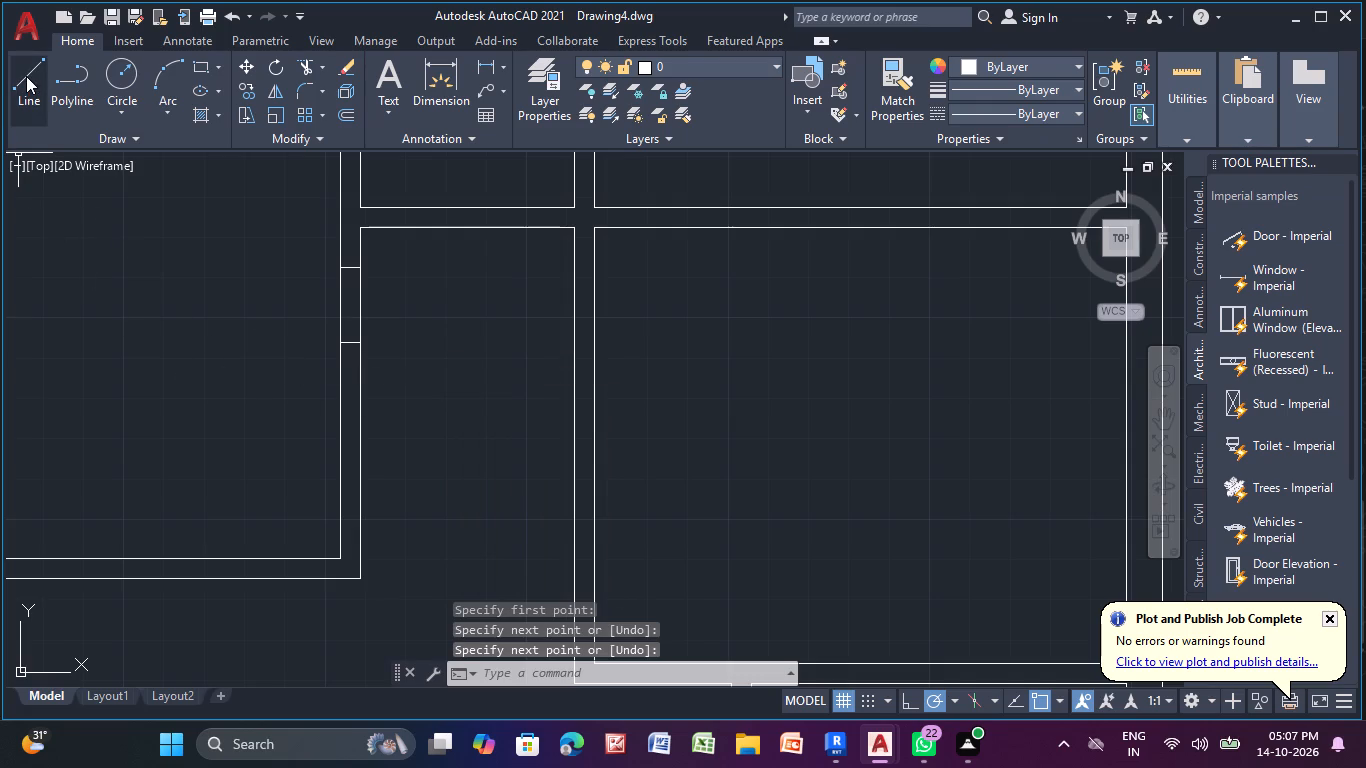
Draw a short vertical line closing off the horizontal partition at the upper-left room's lower-right inner corner.
left_click_drag(35, 78, 62, 103)
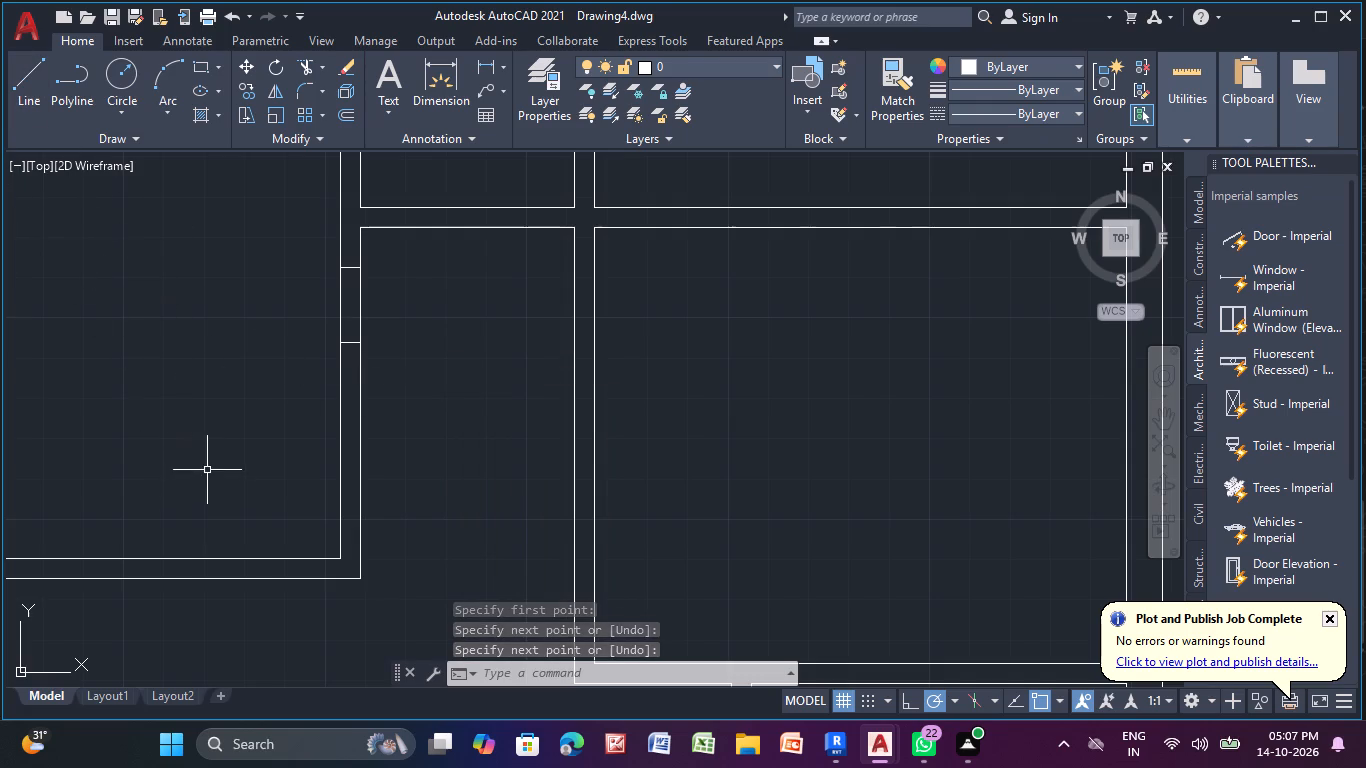
middle_click_drag(207, 470, 199, 445)
left_click(24, 87)
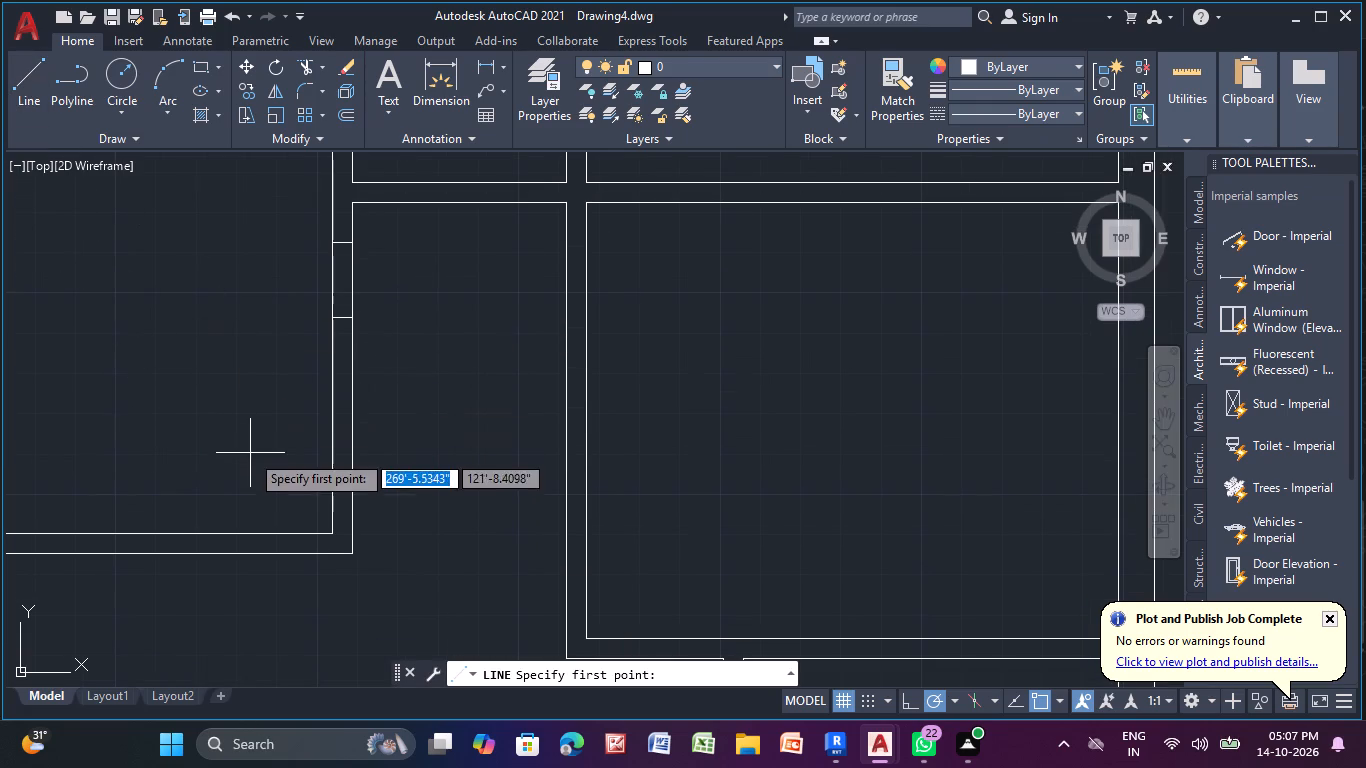
middle_click_drag(248, 453, 183, 360)
scroll(296, 456, "up", 3)
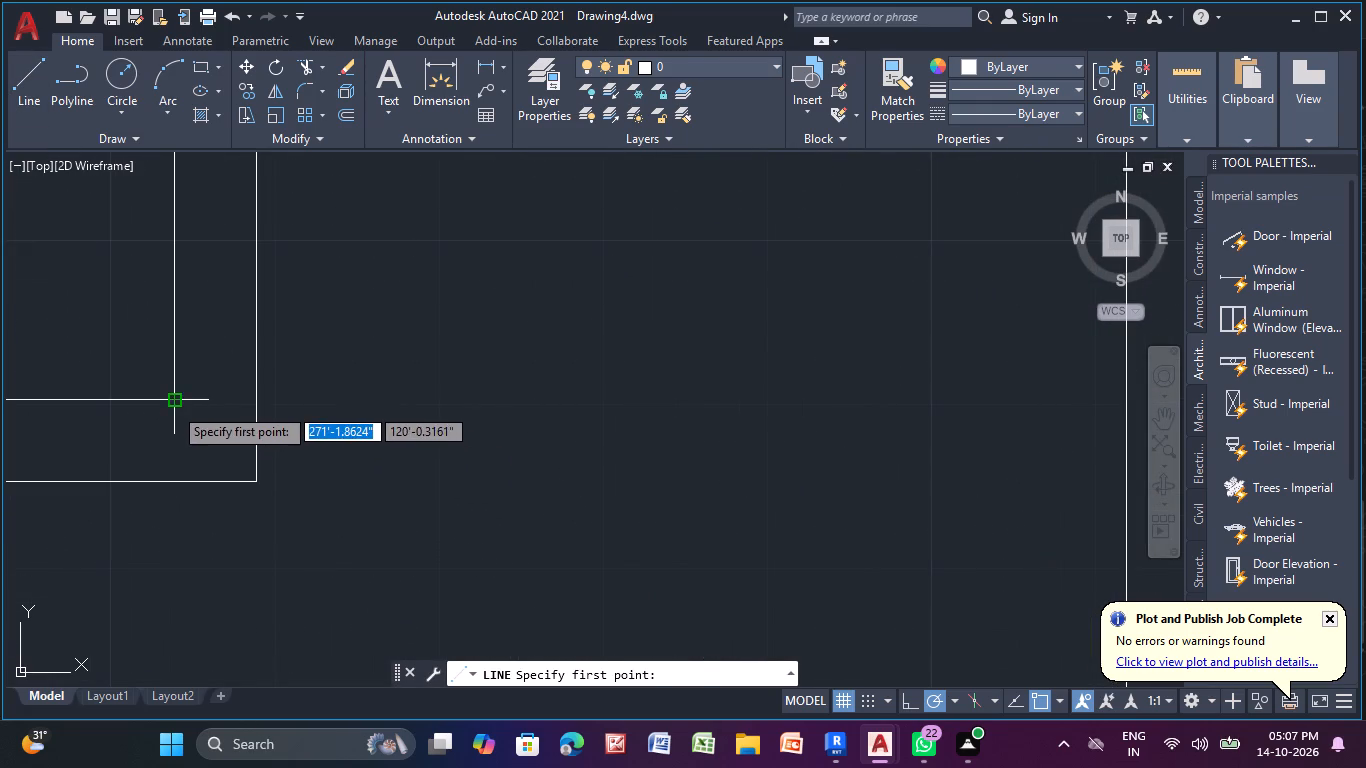
left_click(173, 406)
left_click(174, 484)
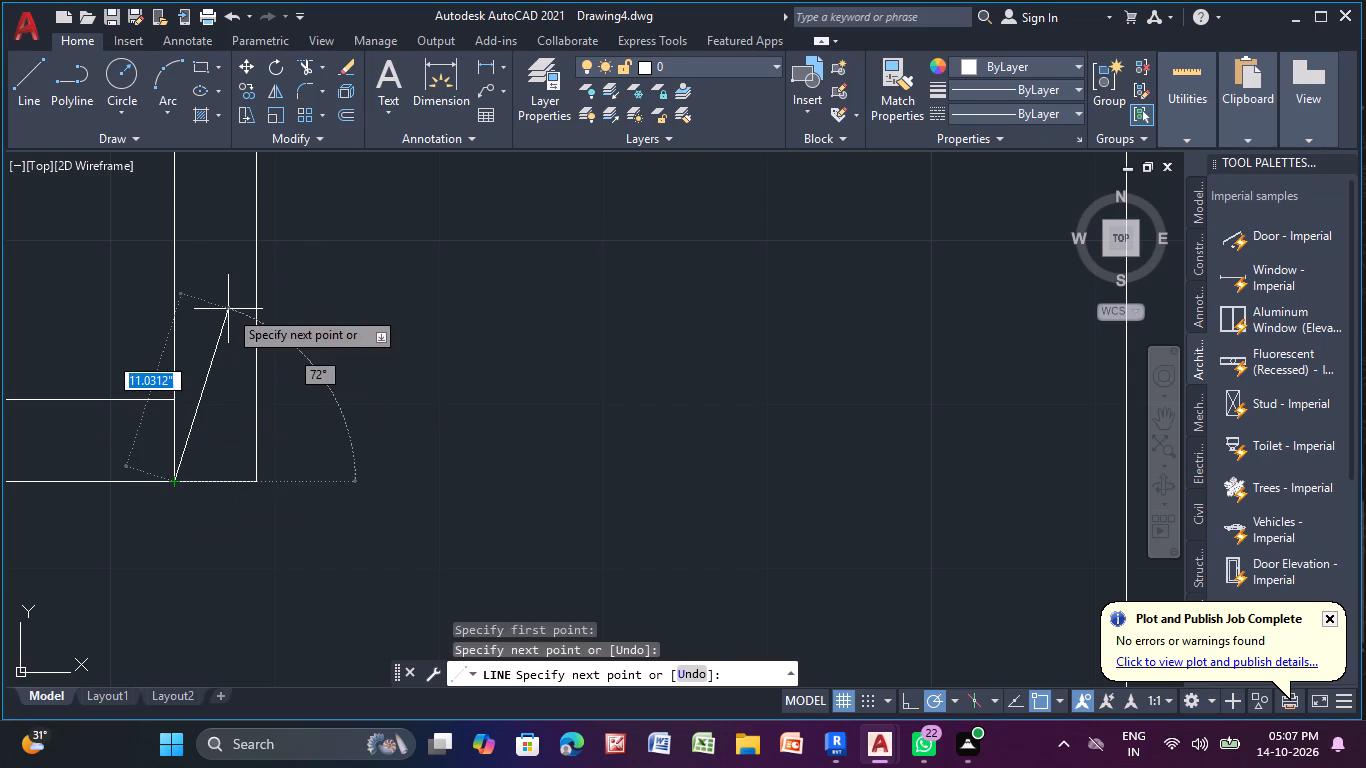
right_click(228, 309)
left_click(358, 333)
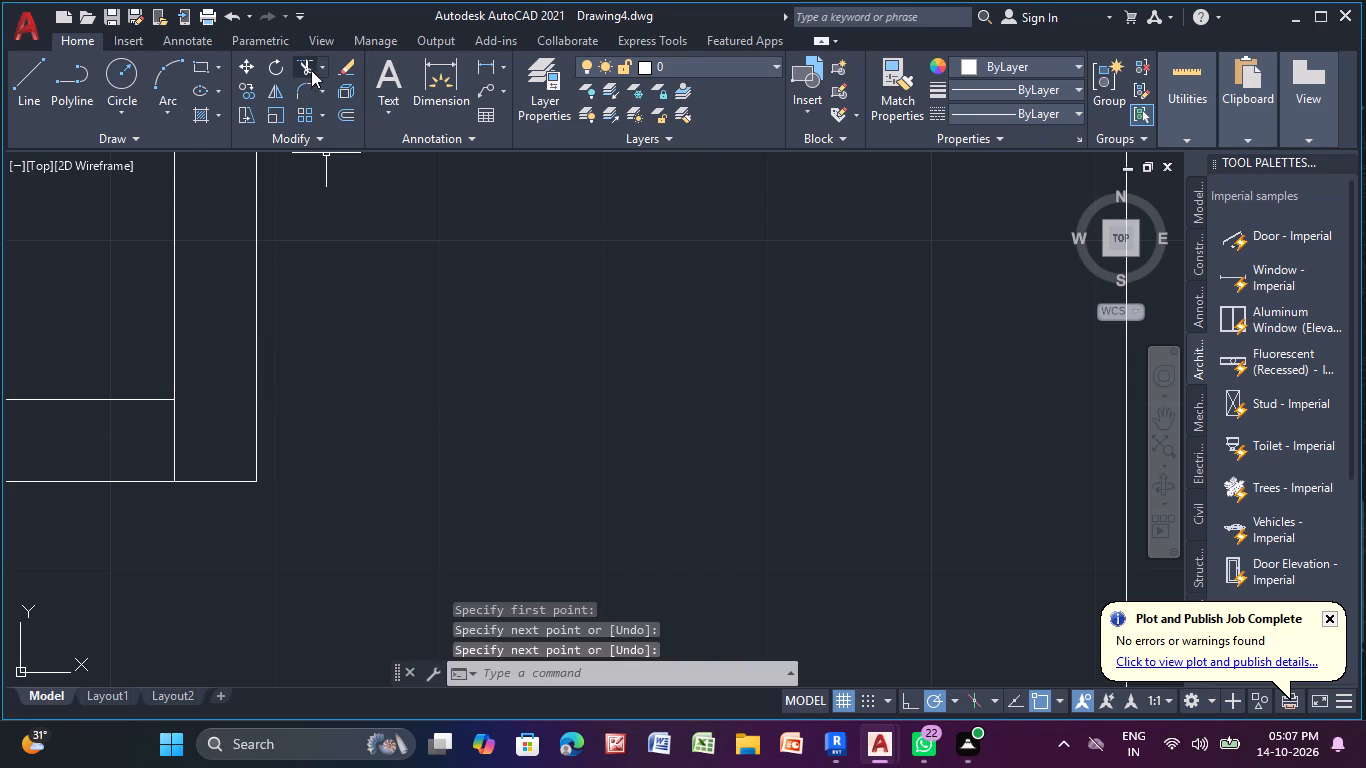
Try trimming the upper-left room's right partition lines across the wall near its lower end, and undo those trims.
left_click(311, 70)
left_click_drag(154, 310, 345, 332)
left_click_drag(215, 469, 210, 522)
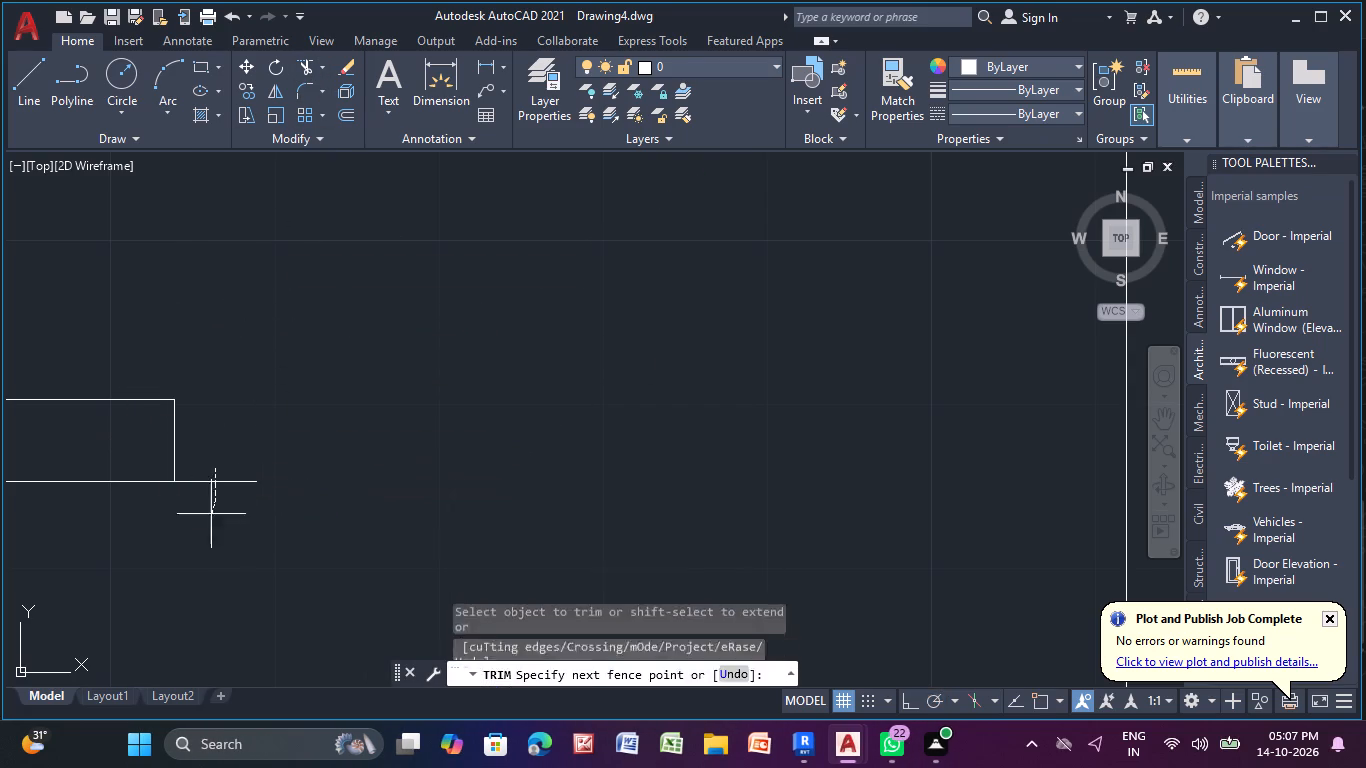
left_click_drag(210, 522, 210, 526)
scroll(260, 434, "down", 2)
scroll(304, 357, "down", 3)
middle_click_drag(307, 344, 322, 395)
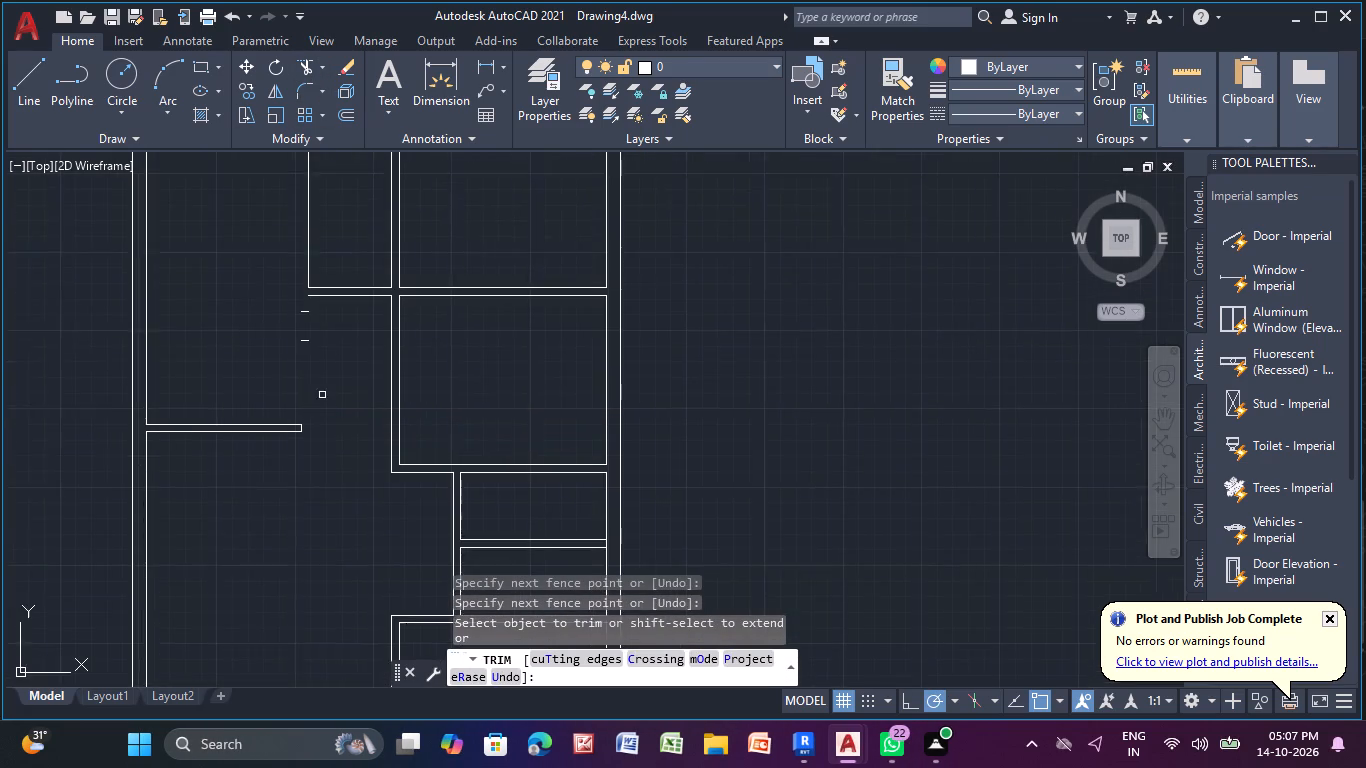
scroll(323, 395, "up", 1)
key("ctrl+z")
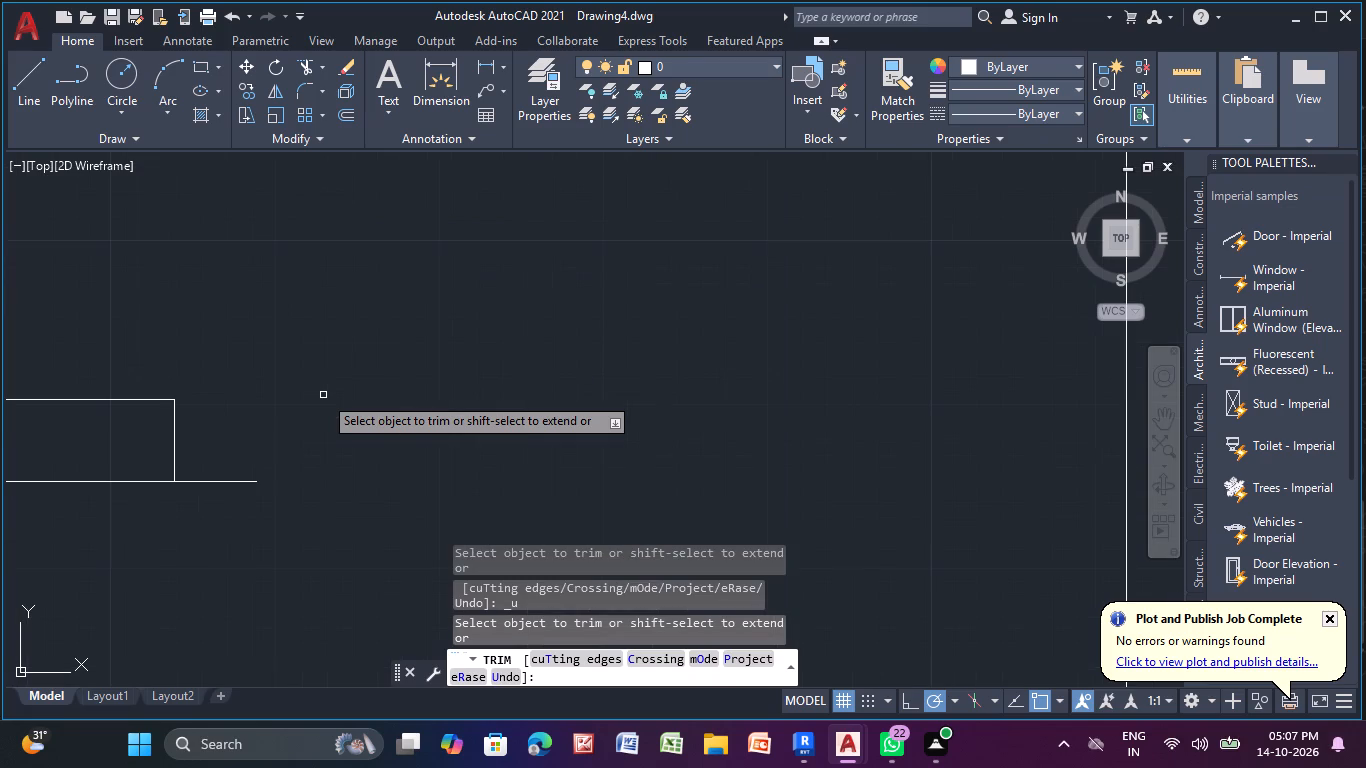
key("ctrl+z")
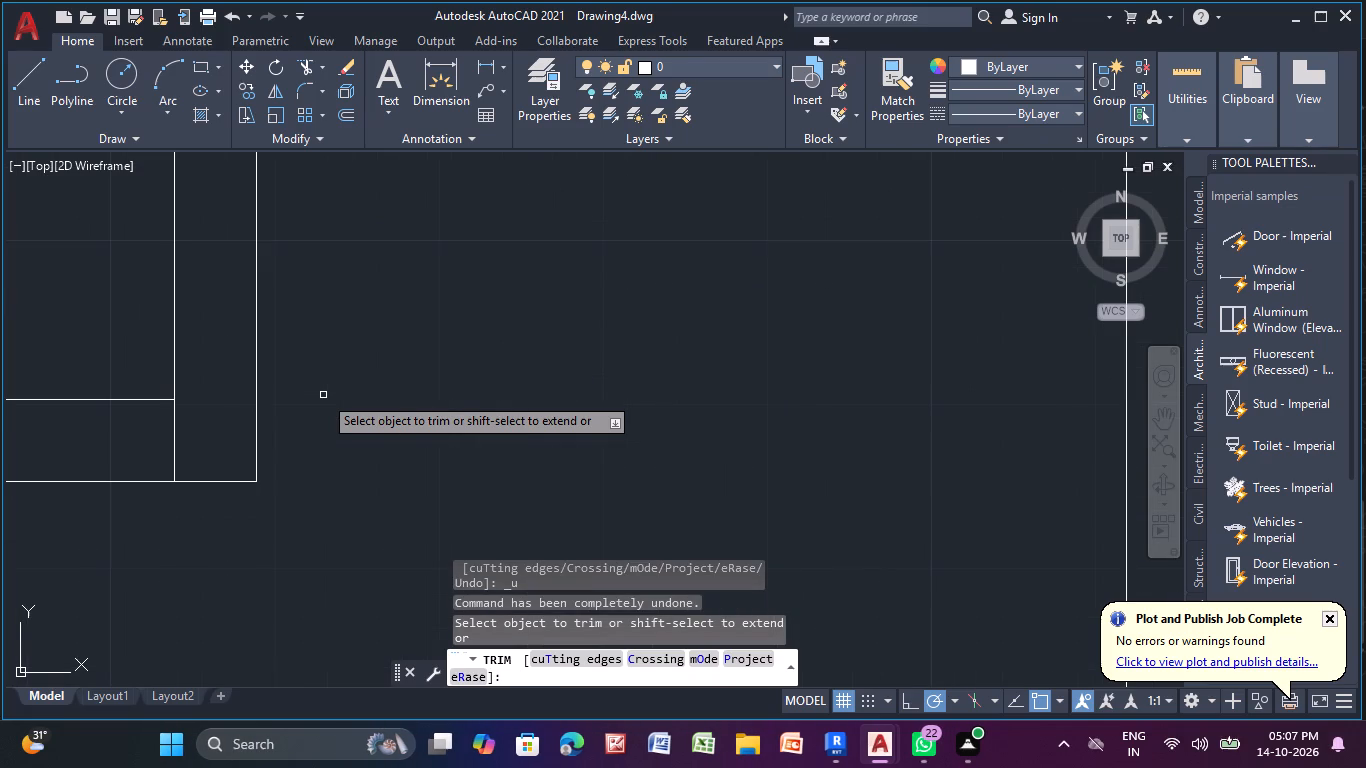
Trim both faces of the upper-left room's right partition below the lower cross line, and remove the upper cross line.
scroll(278, 401, "down", 3)
middle_click_drag(326, 406, 468, 584)
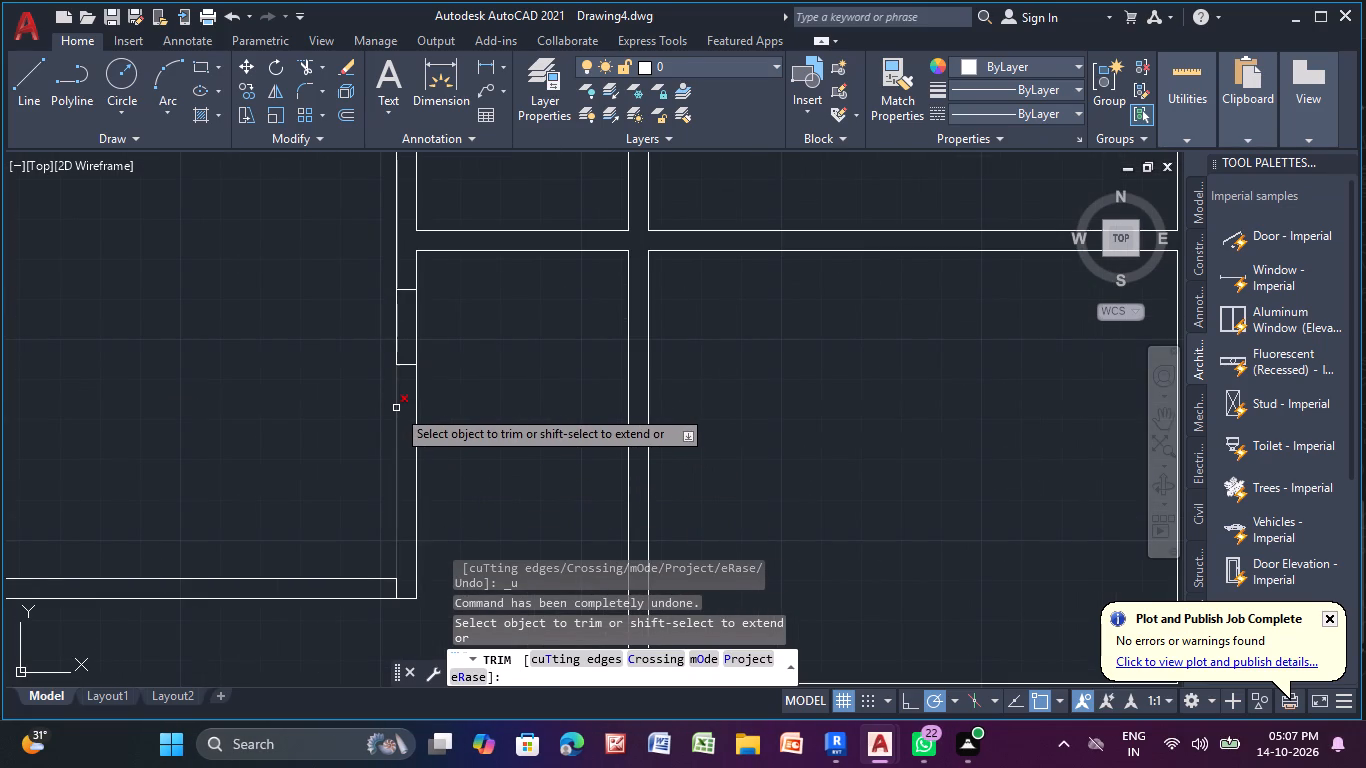
left_click(396, 408)
left_click(418, 402)
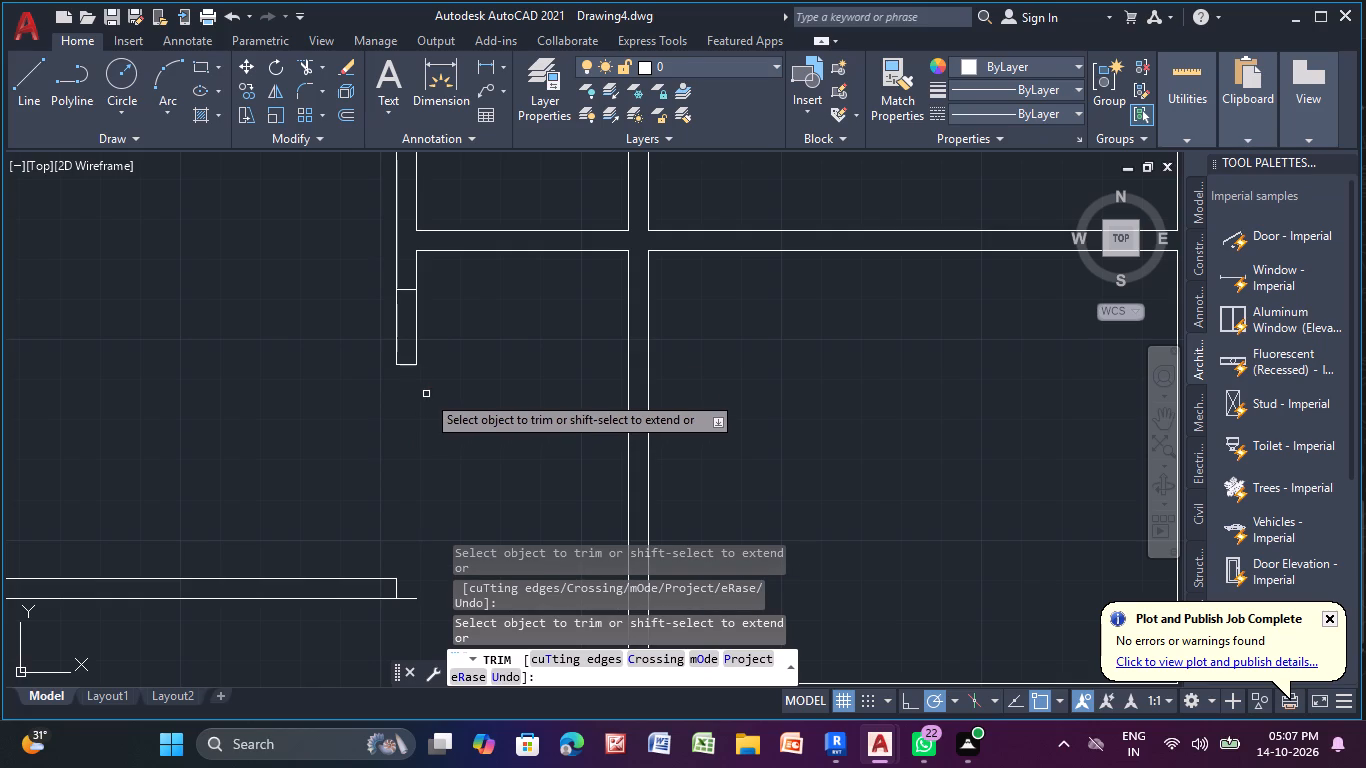
left_click(404, 296)
left_click(406, 286)
Trim the leftover stub beyond the closed end of the horizontal partition below the opening, and end the Trim command.
scroll(505, 545, "down", 1)
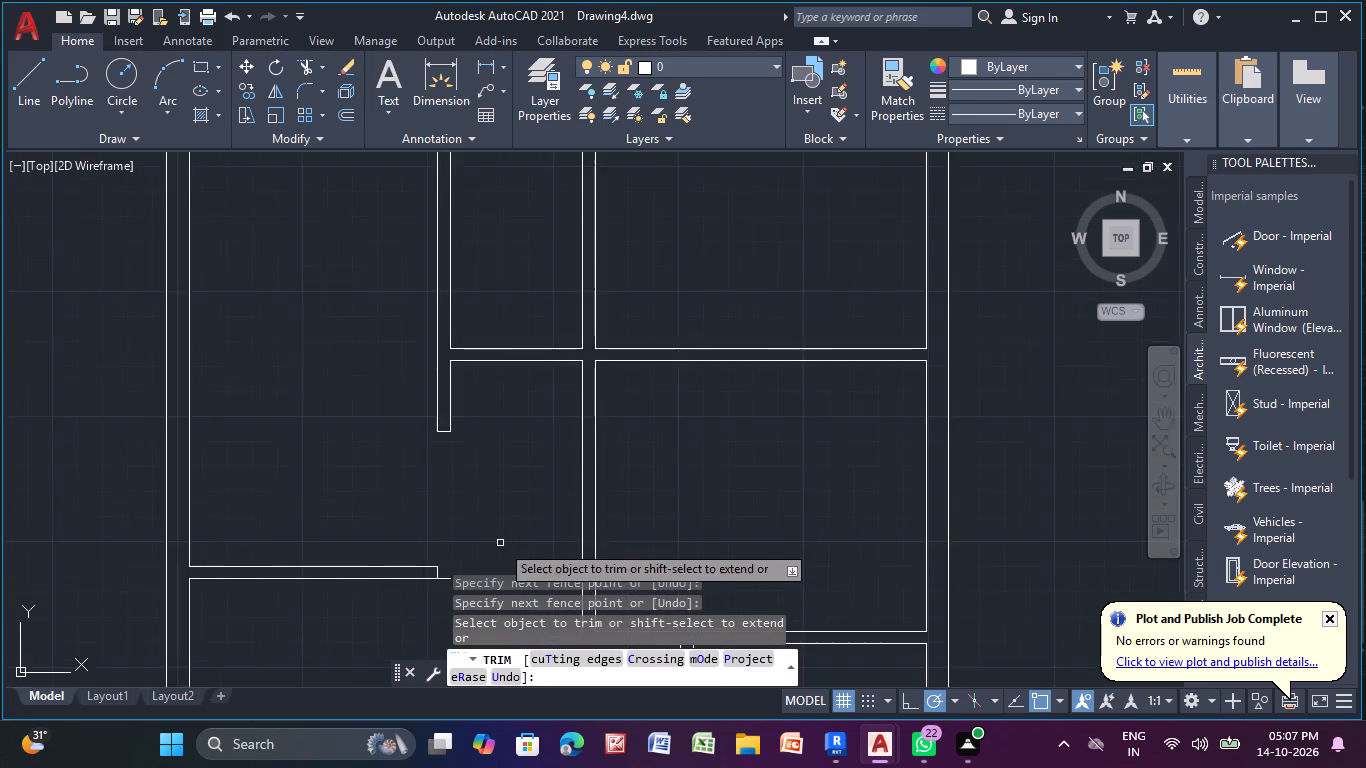
middle_click_drag(499, 540, 484, 400)
scroll(484, 403, "up", 1)
left_click_drag(400, 453, 381, 485)
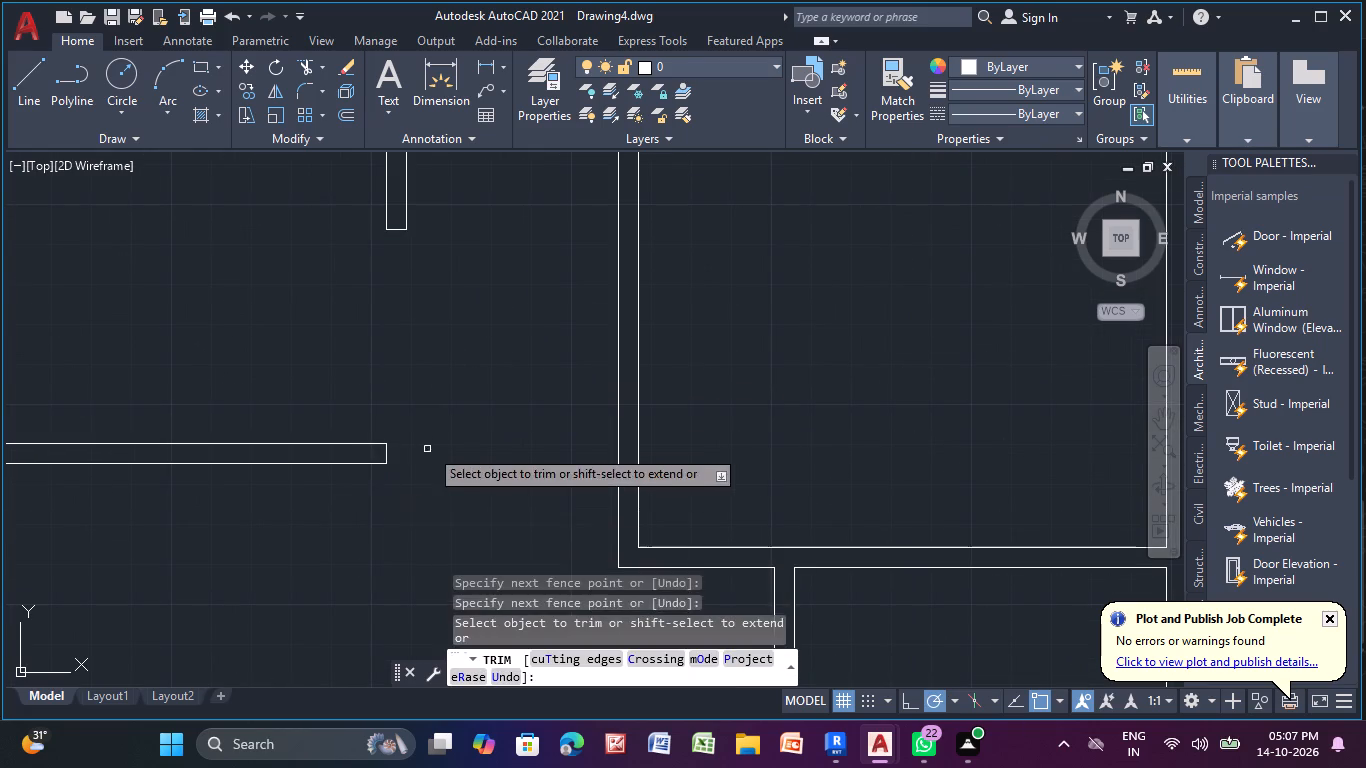
scroll(442, 388, "down", 3)
middle_click_drag(442, 387, 548, 554)
scroll(495, 439, "up", 1)
middle_click_drag(495, 439, 474, 443)
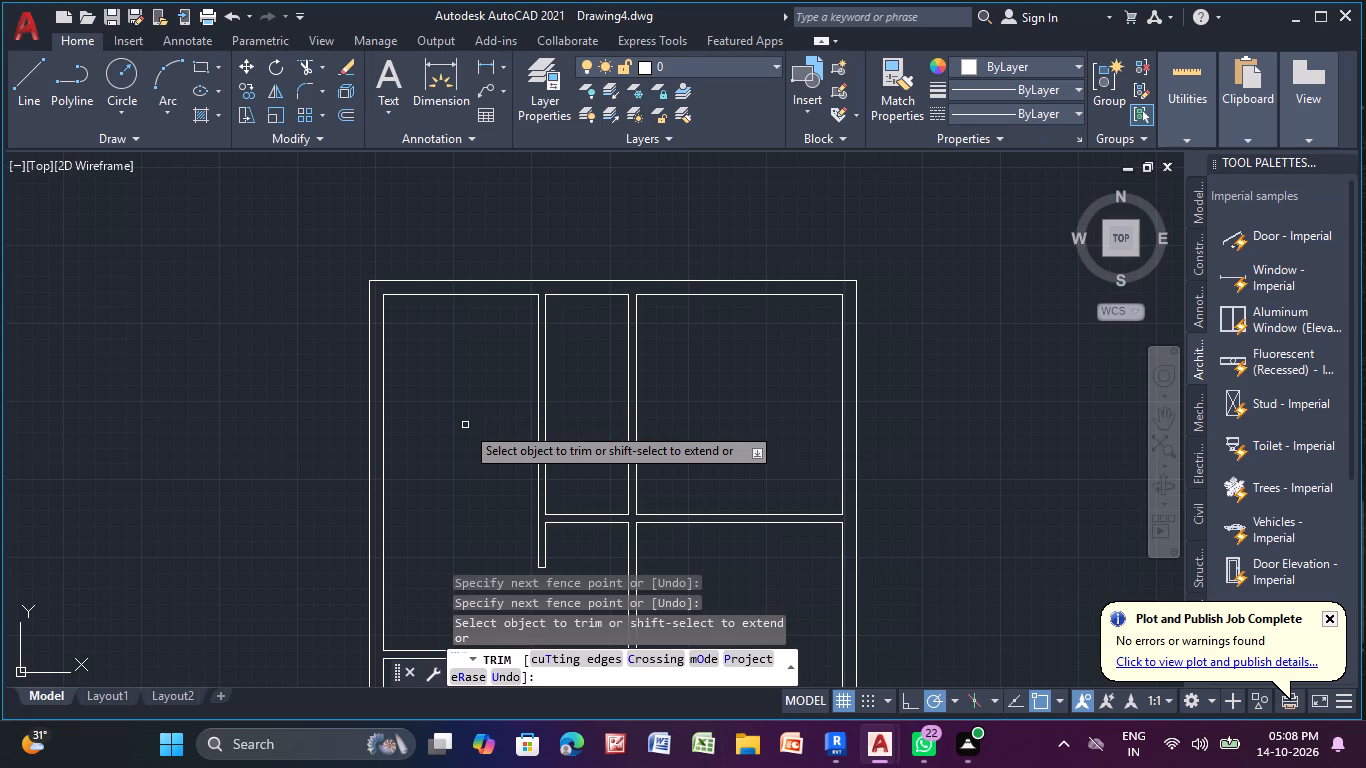
key("Escape")
key("Escape")
key("Escape")
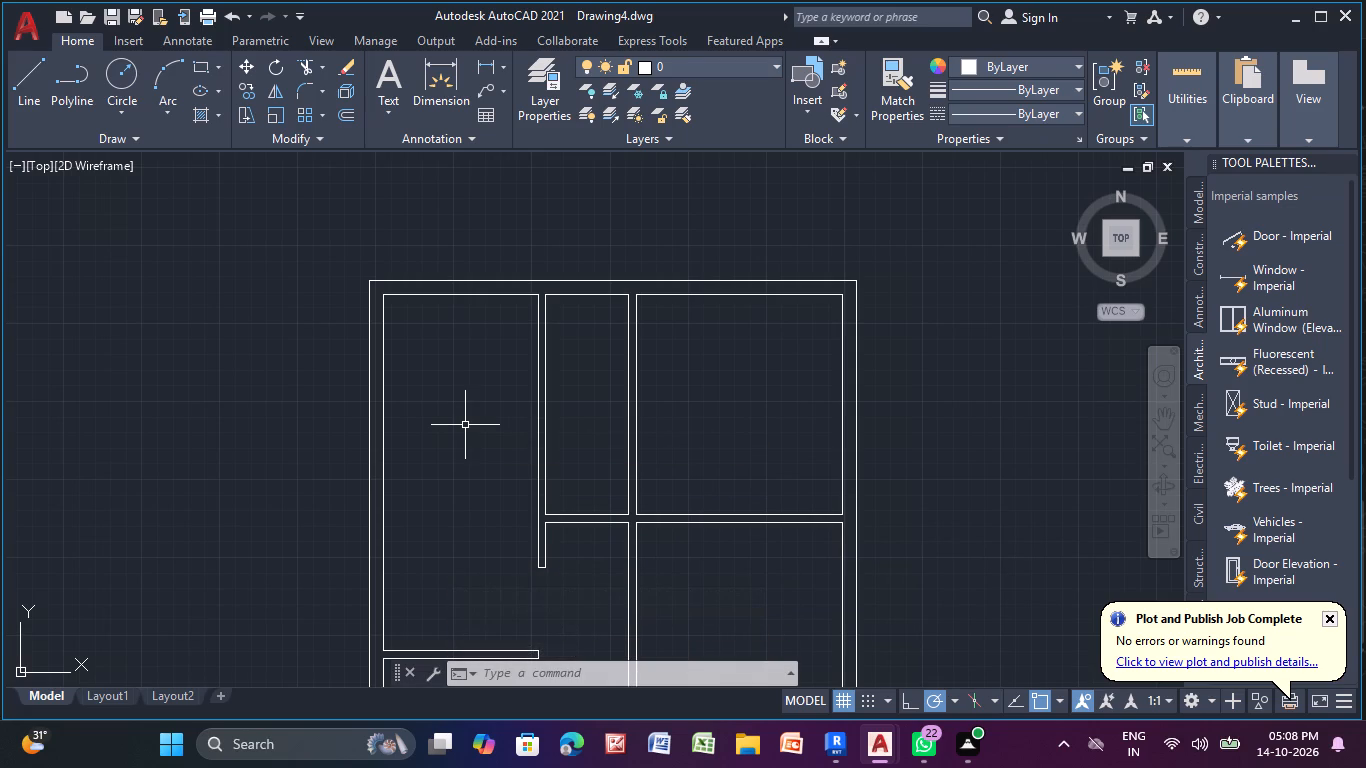
Draw a rectangle about 1'-4" wide just below the upper-left room's top wall, using object colour 175,217,170.
middle_click_drag(440, 392, 415, 463)
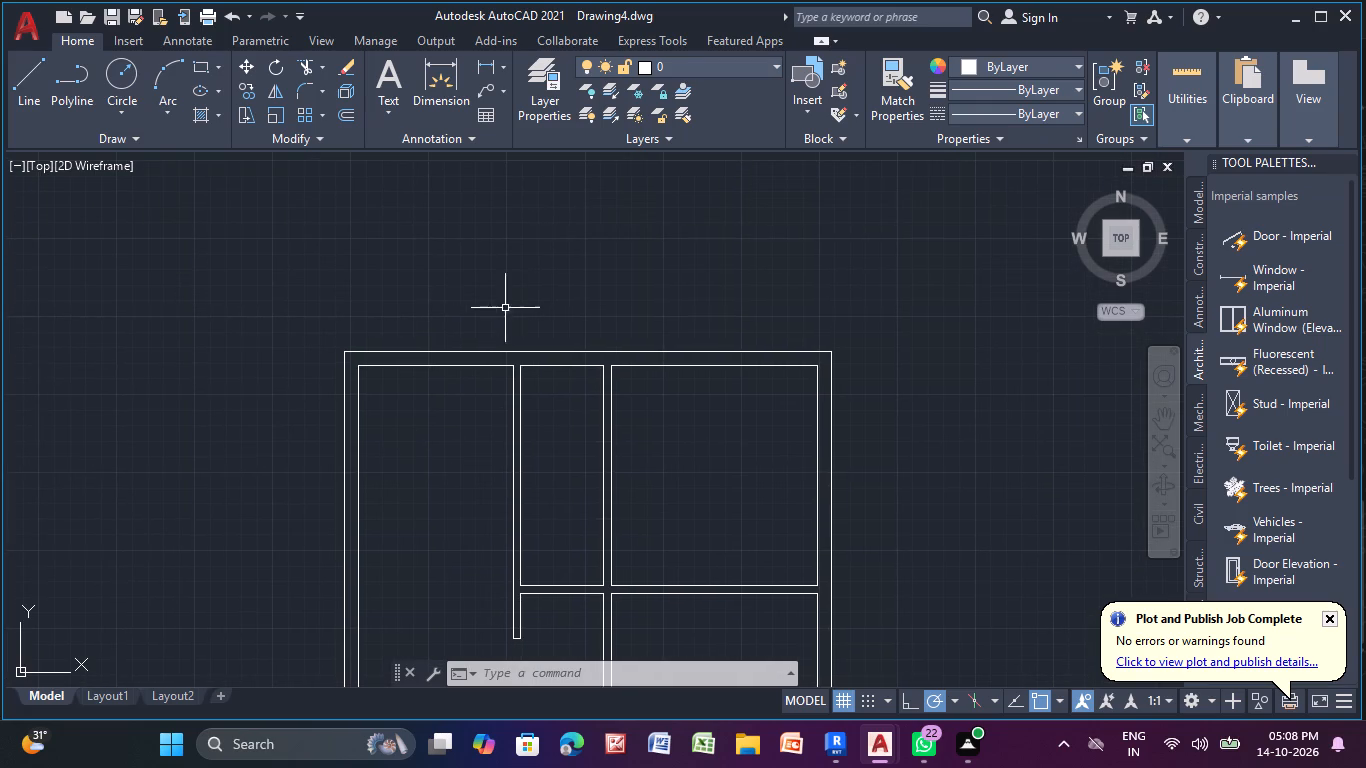
middle_click_drag(425, 478, 415, 486)
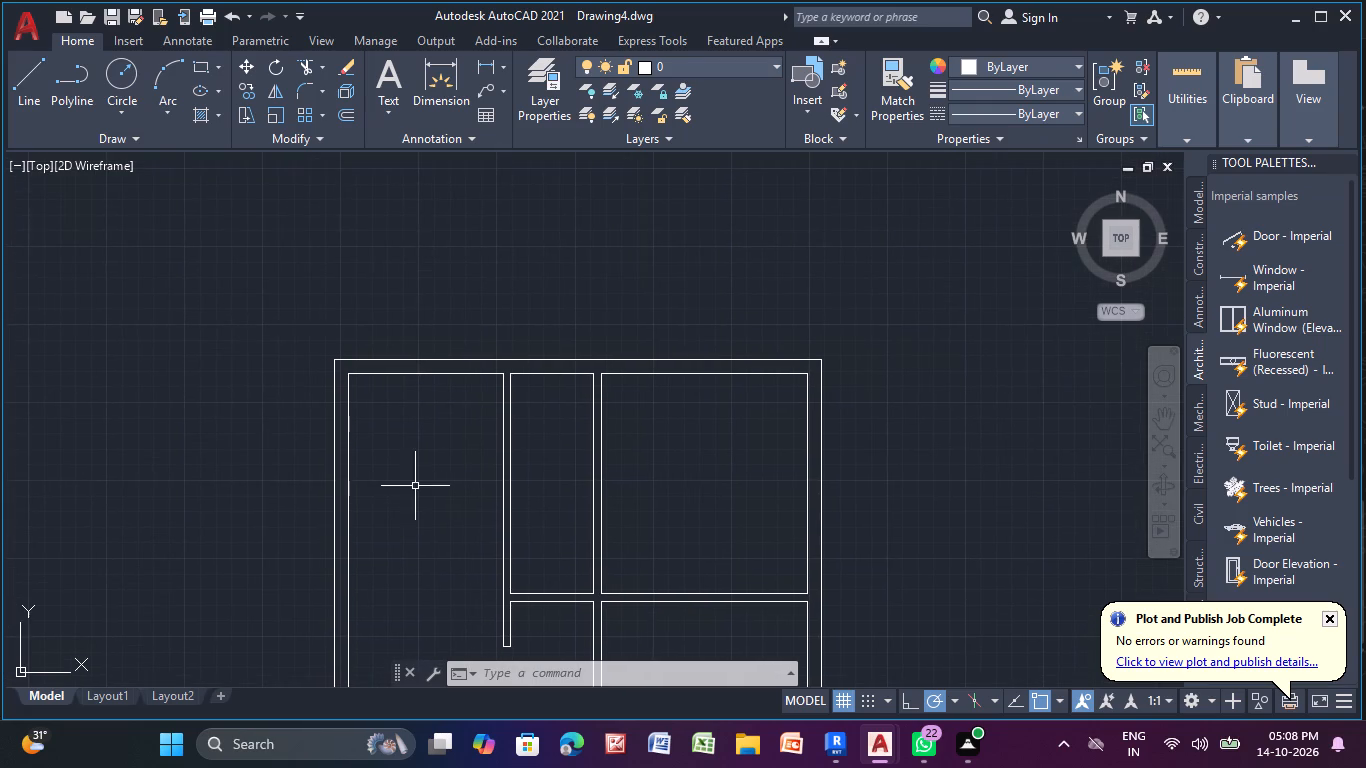
scroll(394, 440, "up", 3)
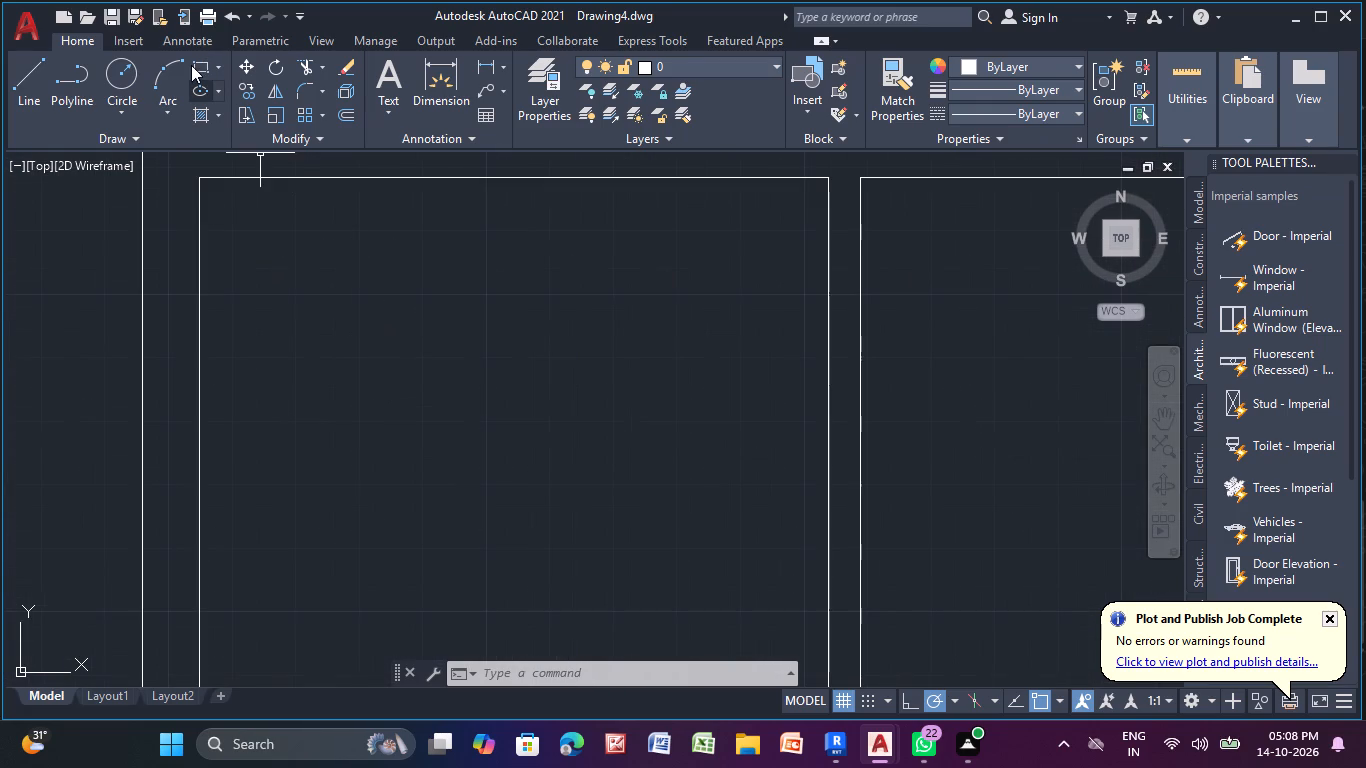
left_click(190, 66)
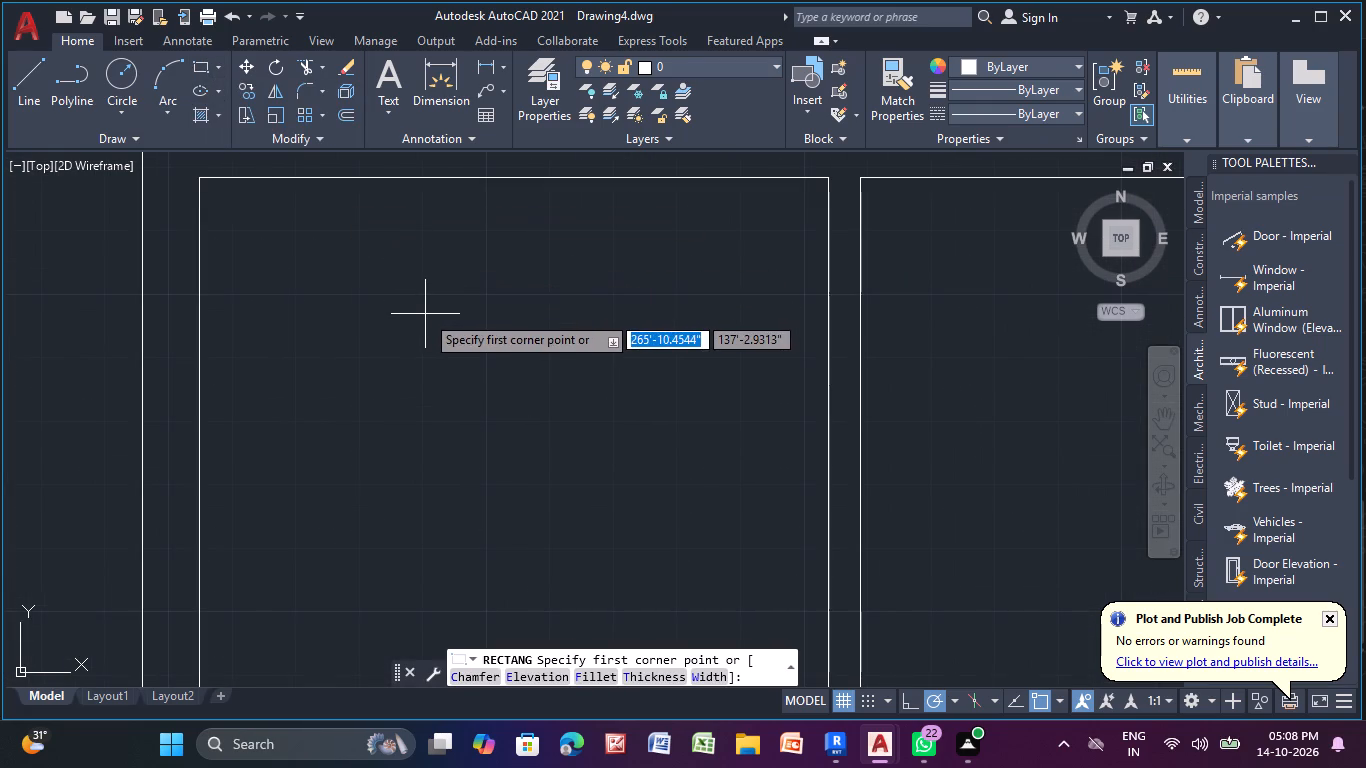
left_click(1021, 60)
left_click(1112, 210)
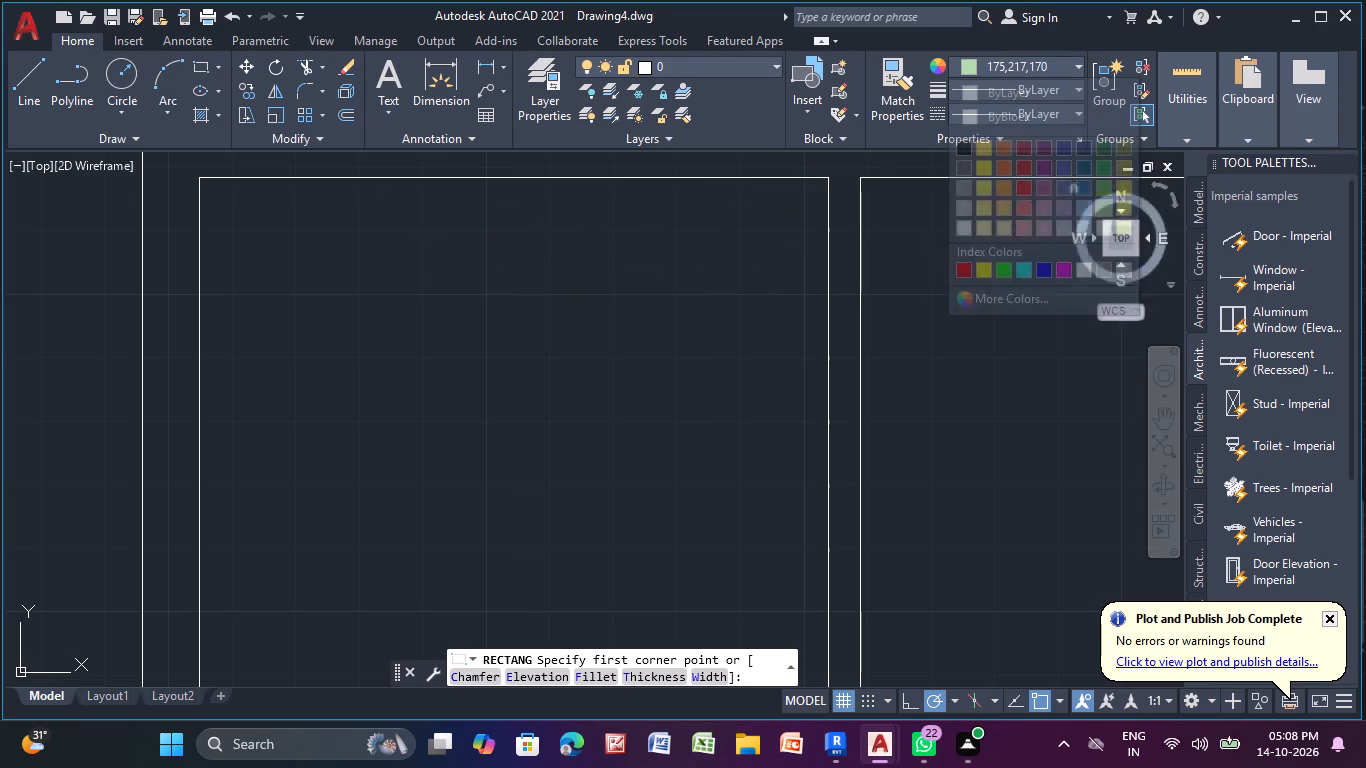
left_click(206, 64)
middle_click_drag(380, 271, 362, 321)
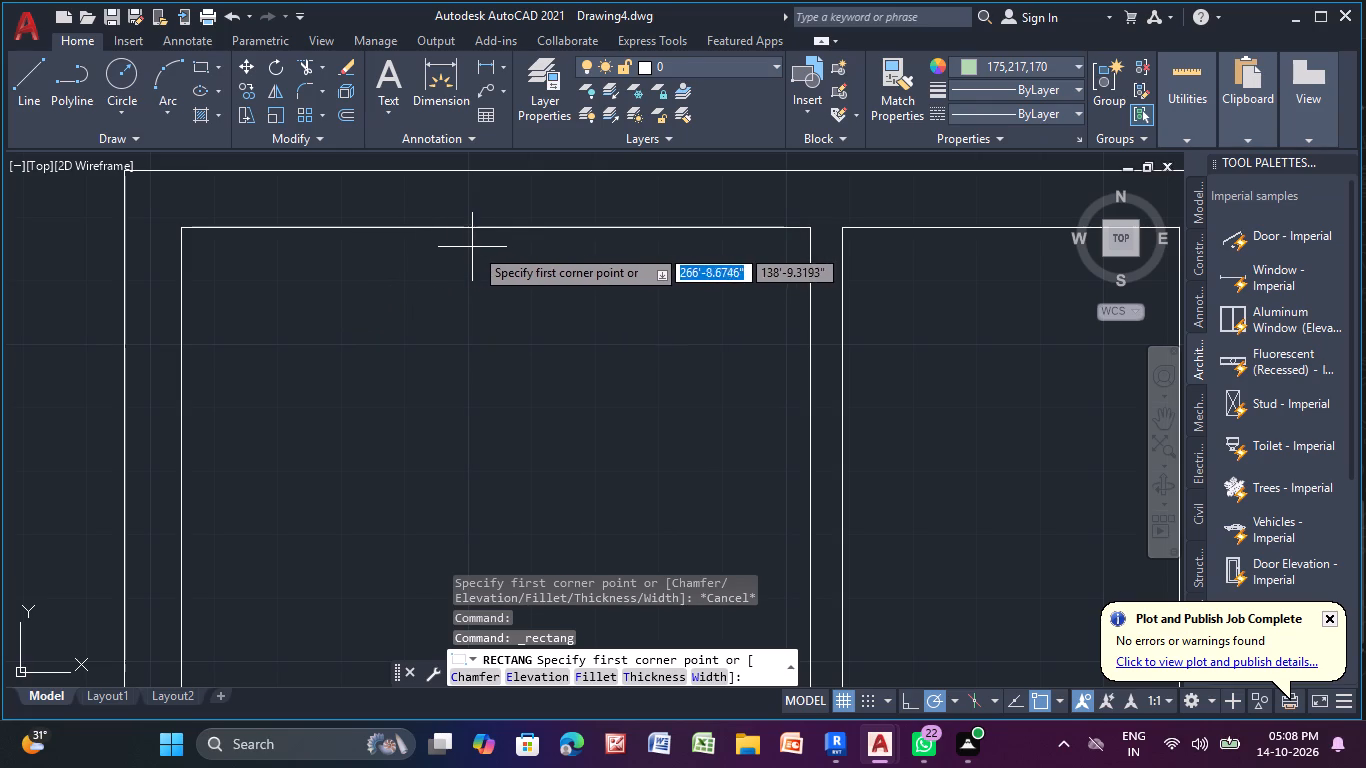
left_click(438, 246)
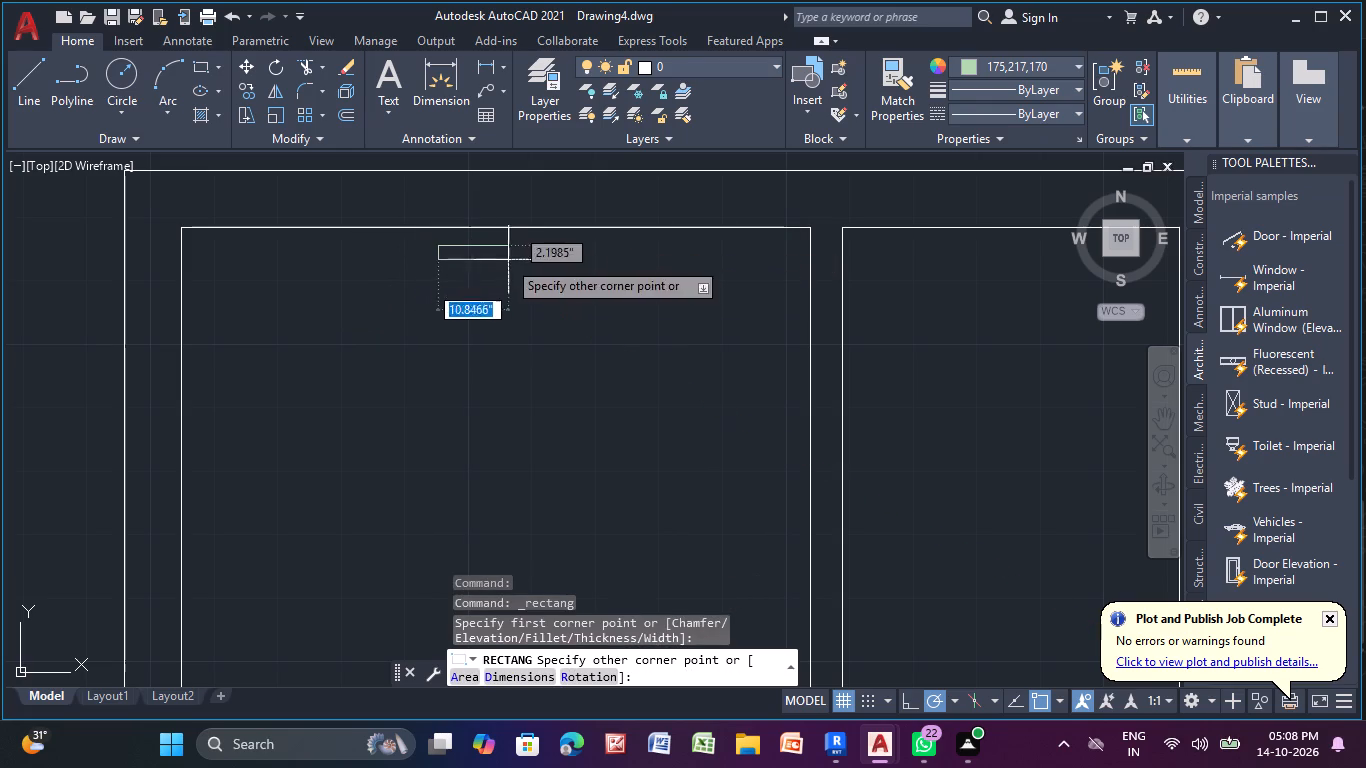
left_click(540, 328)
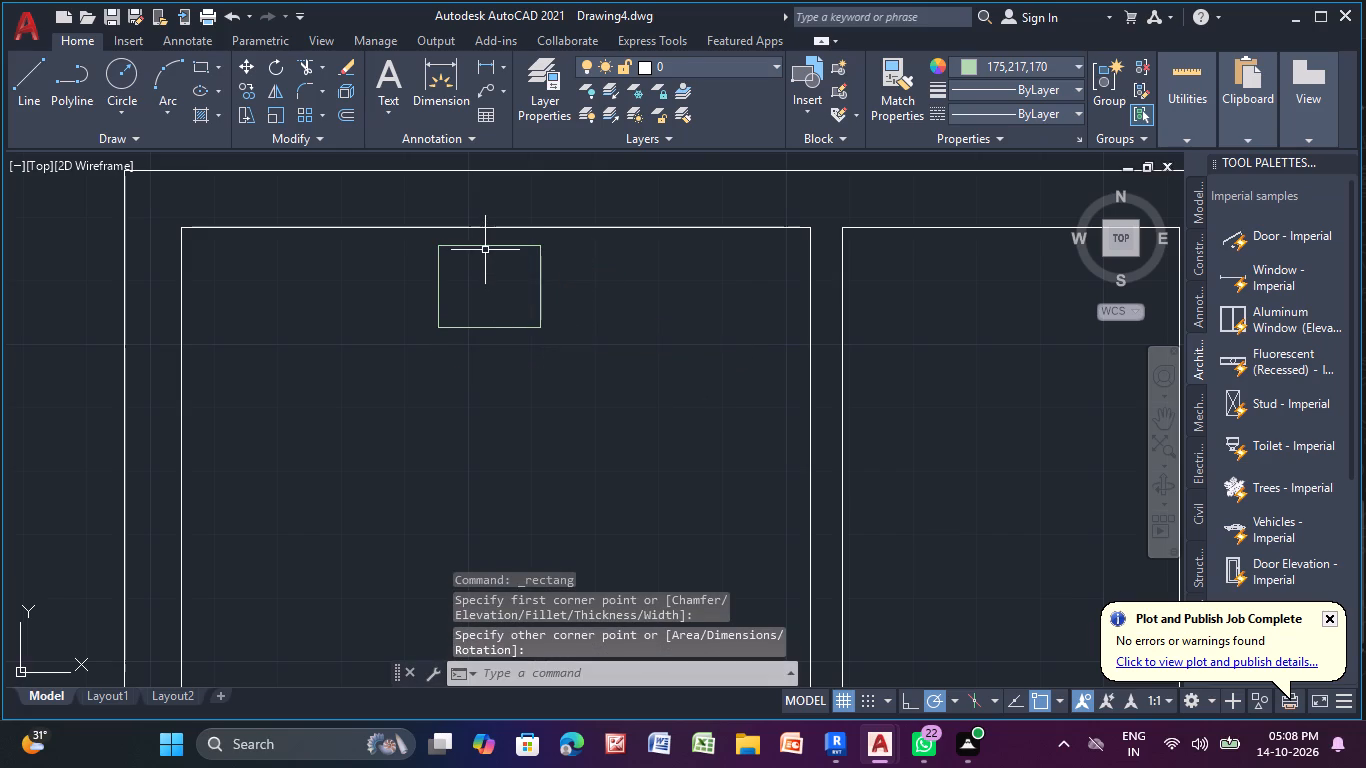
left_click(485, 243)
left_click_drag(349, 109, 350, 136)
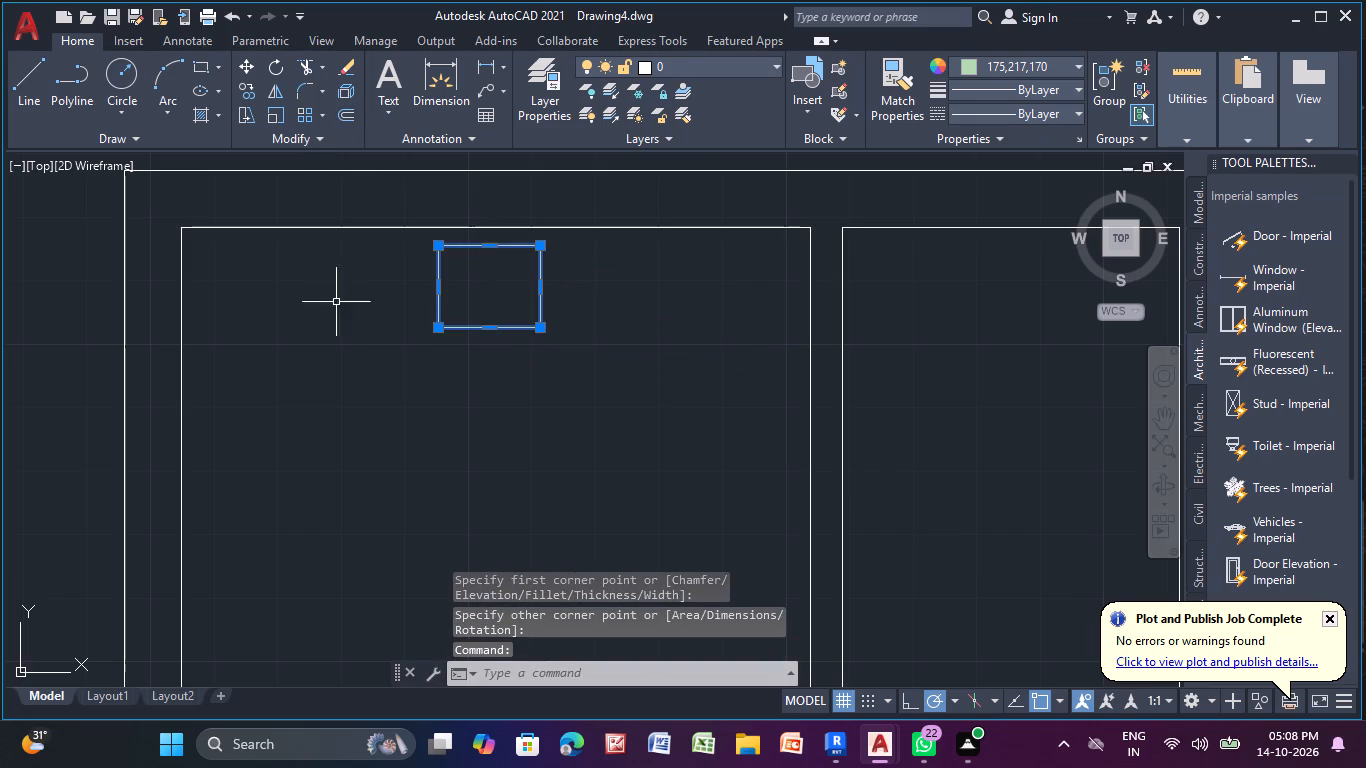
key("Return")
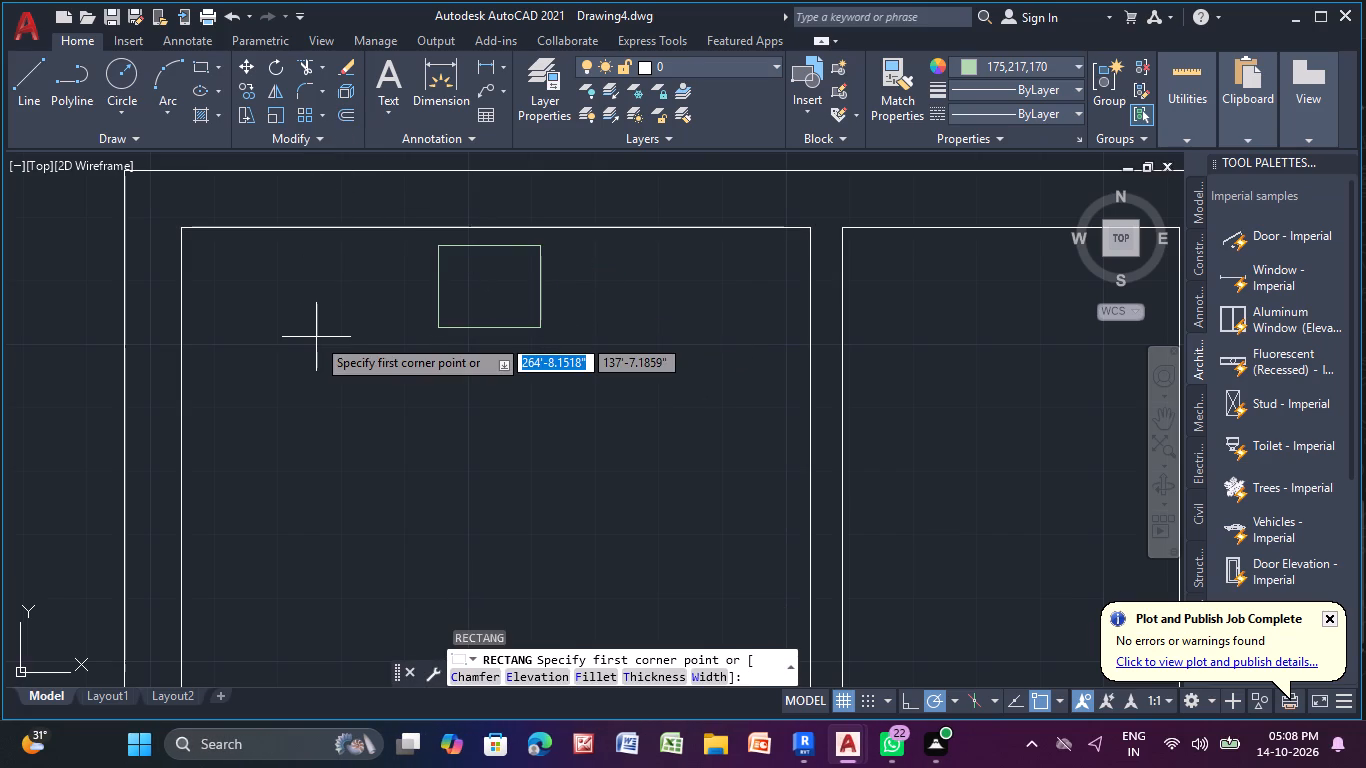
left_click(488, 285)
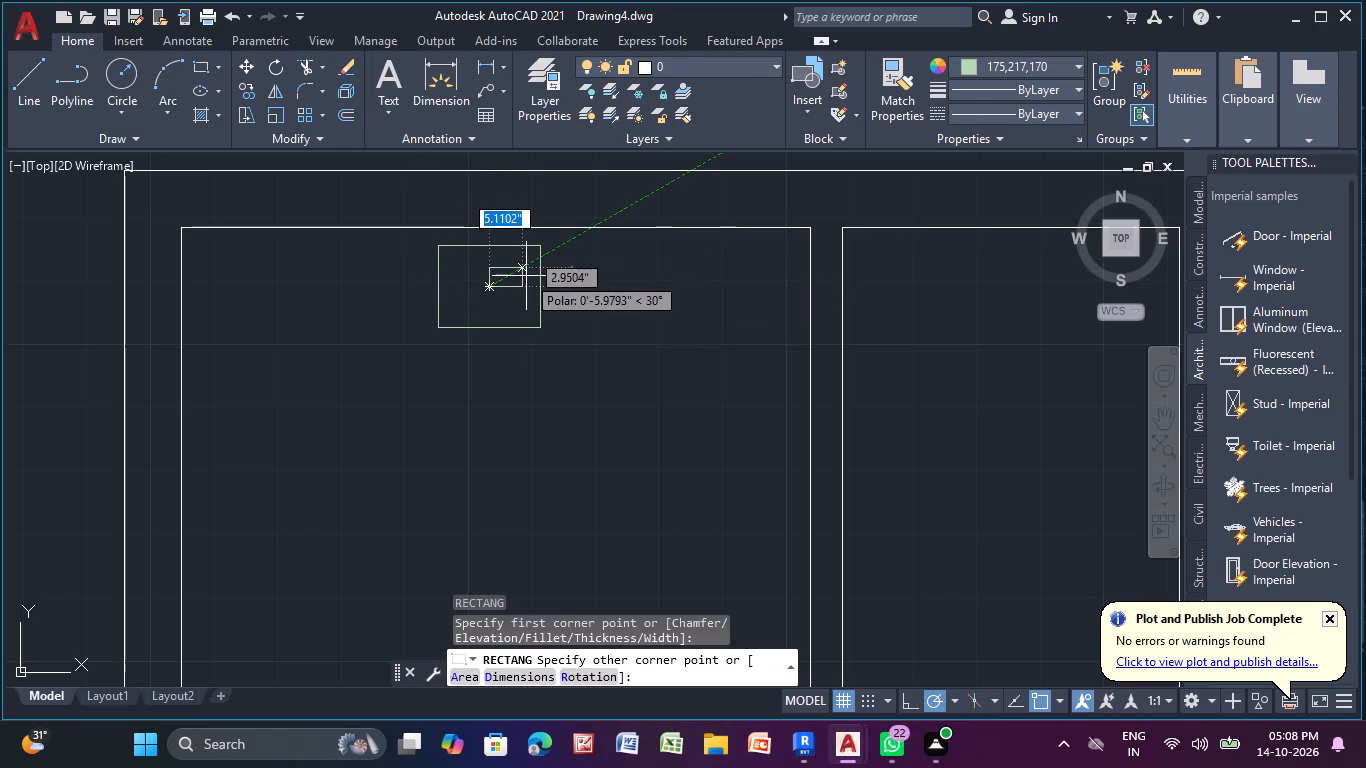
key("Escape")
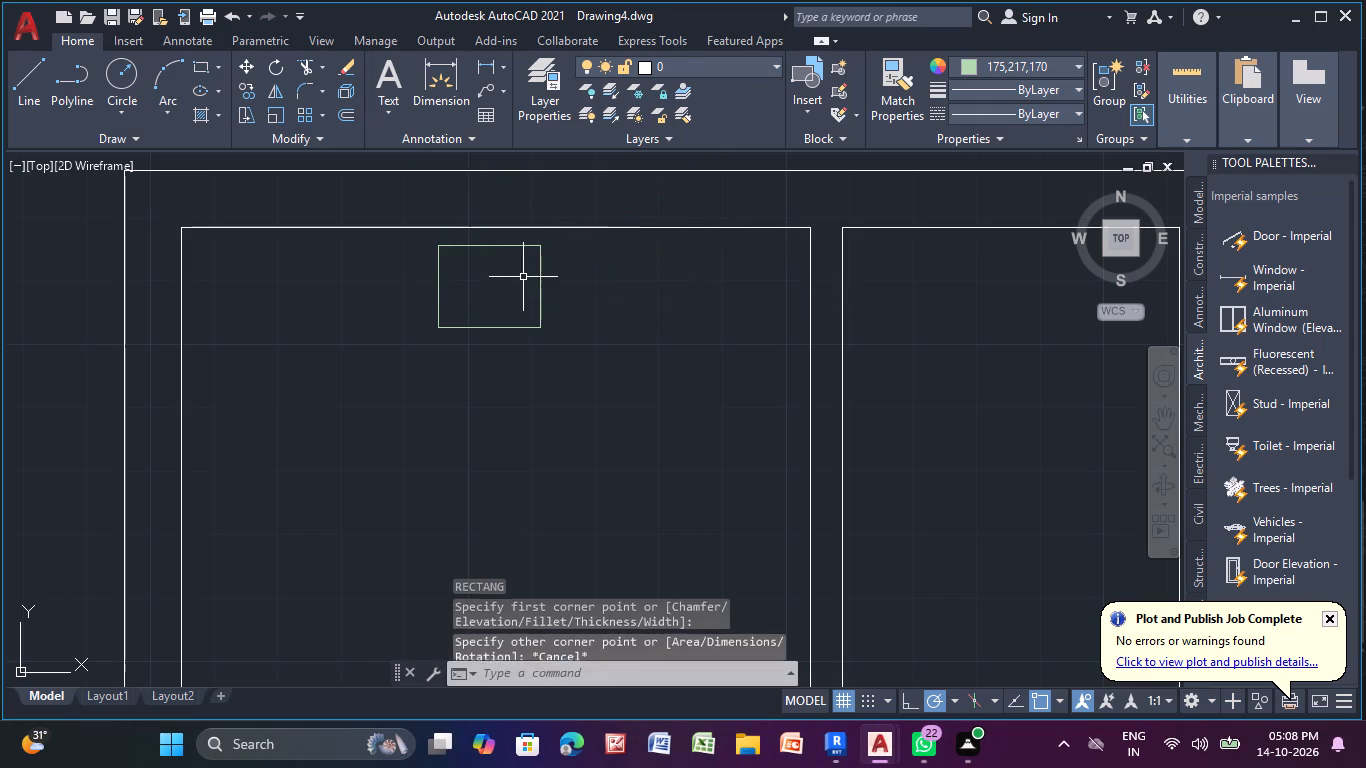
Offset the new rectangle inward through a point slightly inside its top edge to form a narrow border.
left_click(459, 245)
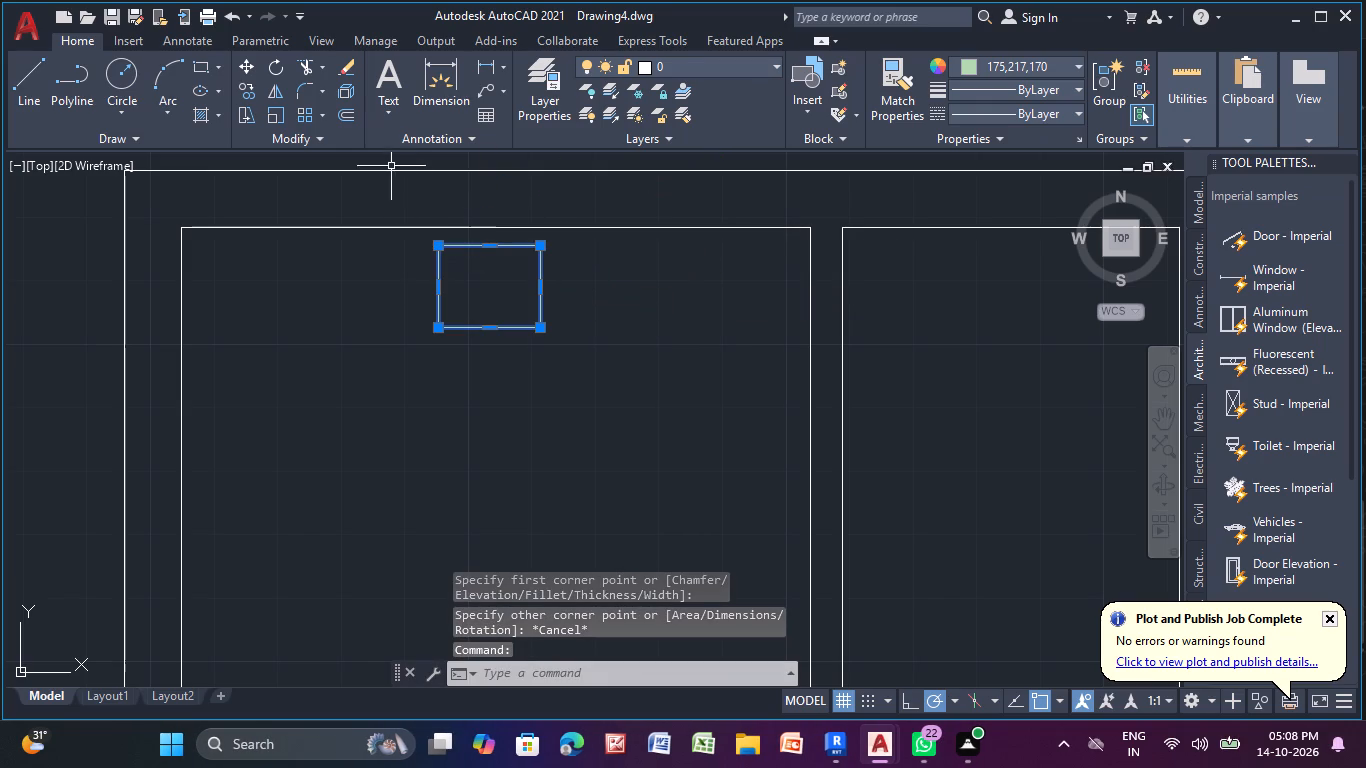
left_click(344, 111)
key("Return")
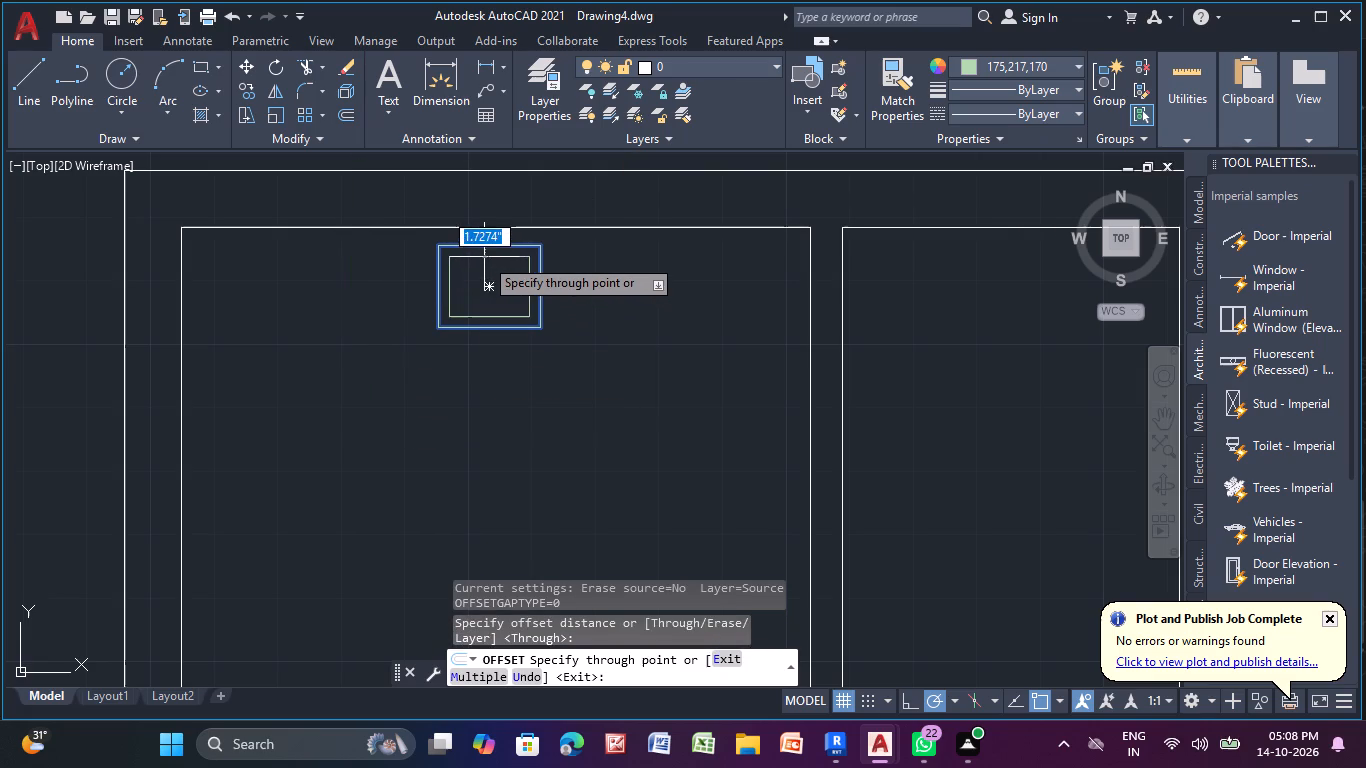
scroll(484, 257, "up", 2)
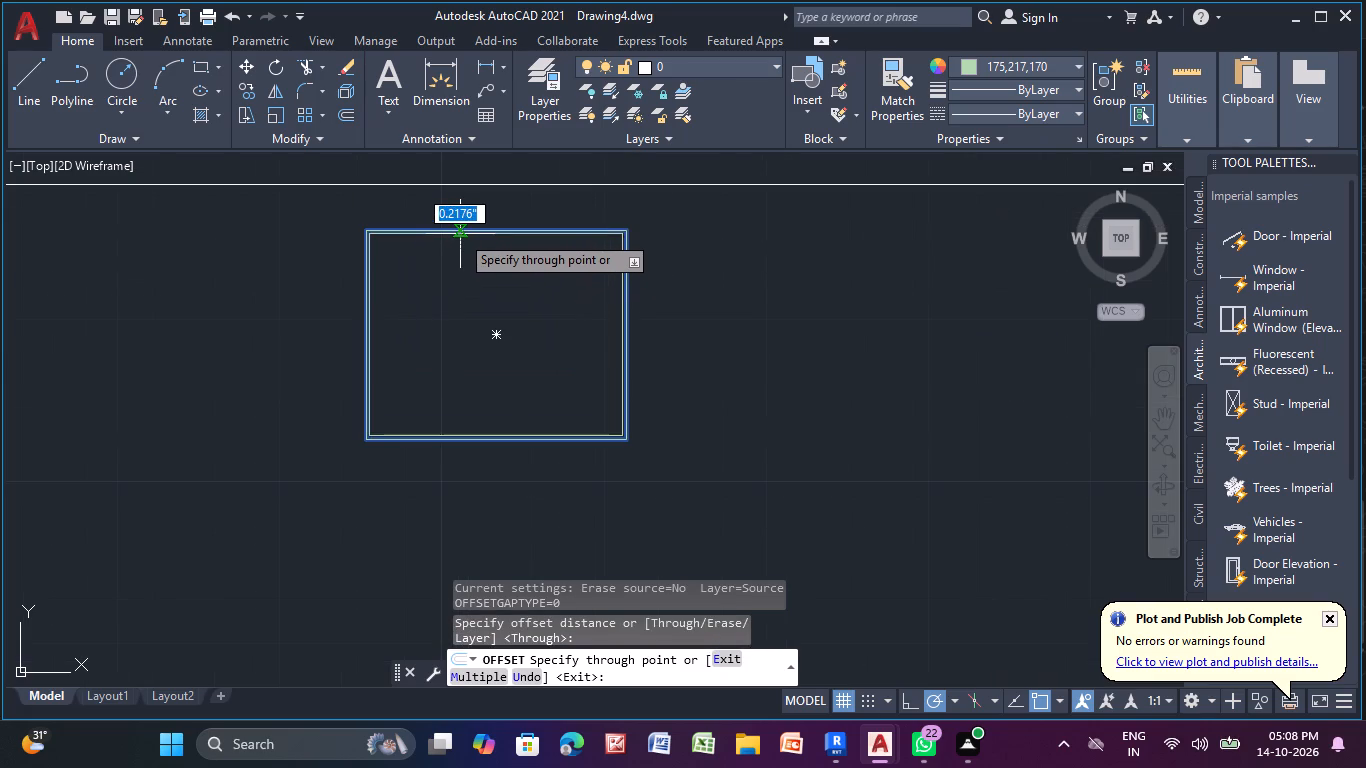
left_click(460, 239)
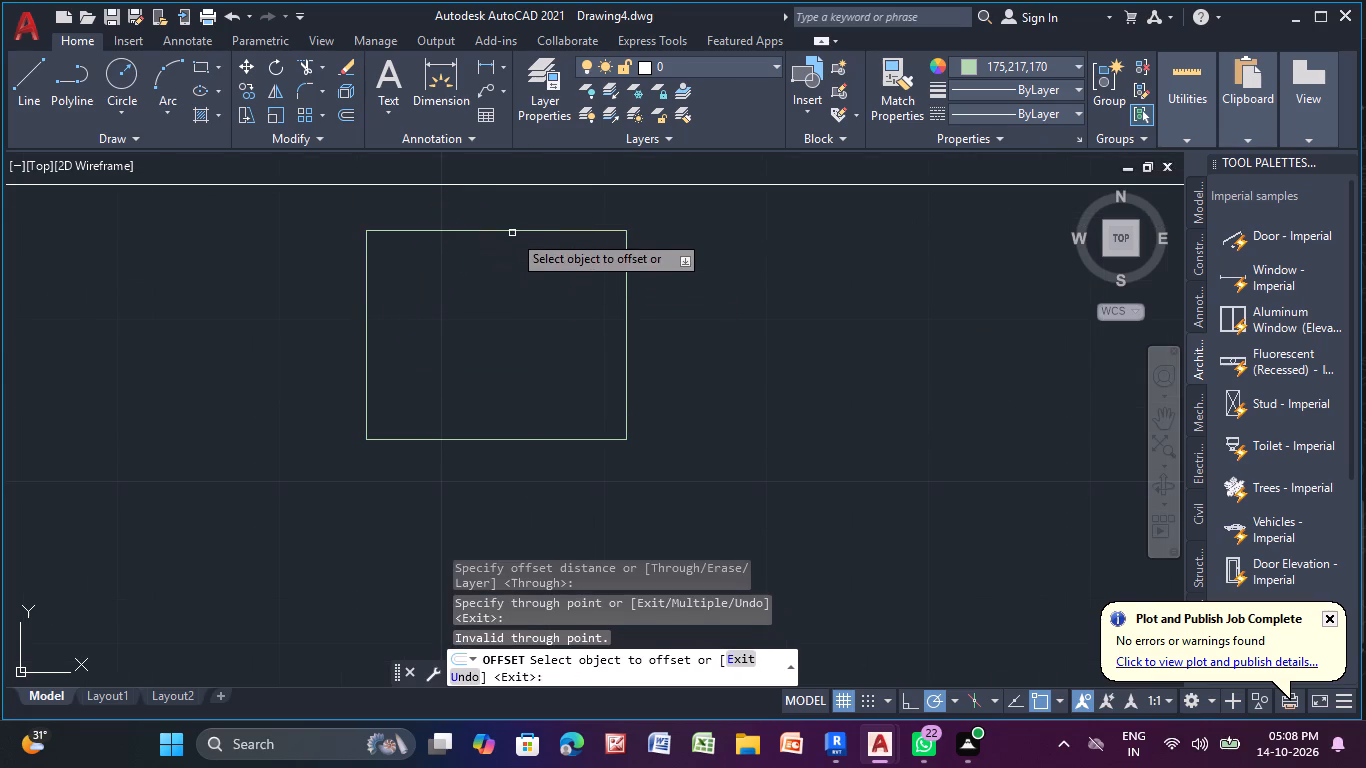
left_click(512, 233)
left_click(514, 241)
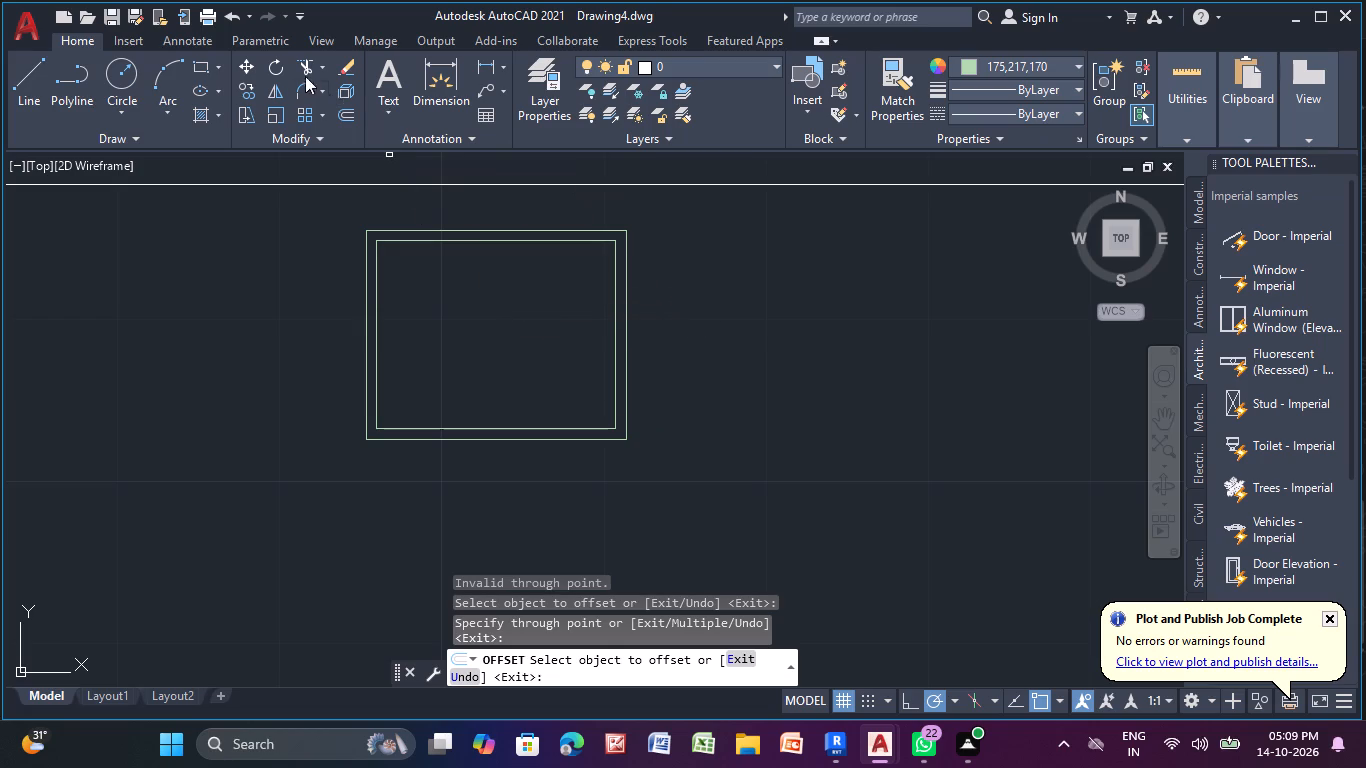
Draw a small rectangle about 5" wide in the upper-left part of the bordered rectangle's interior.
left_click(202, 71)
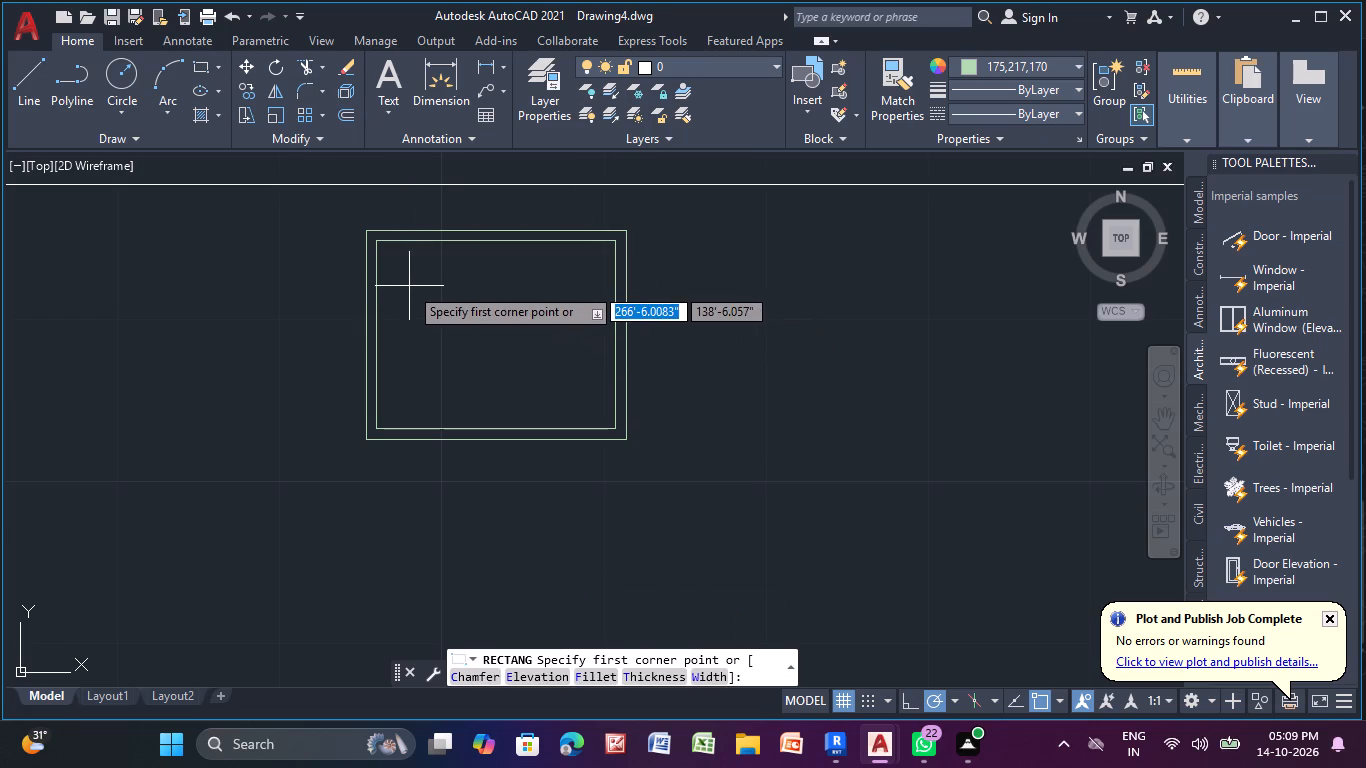
left_click(411, 286)
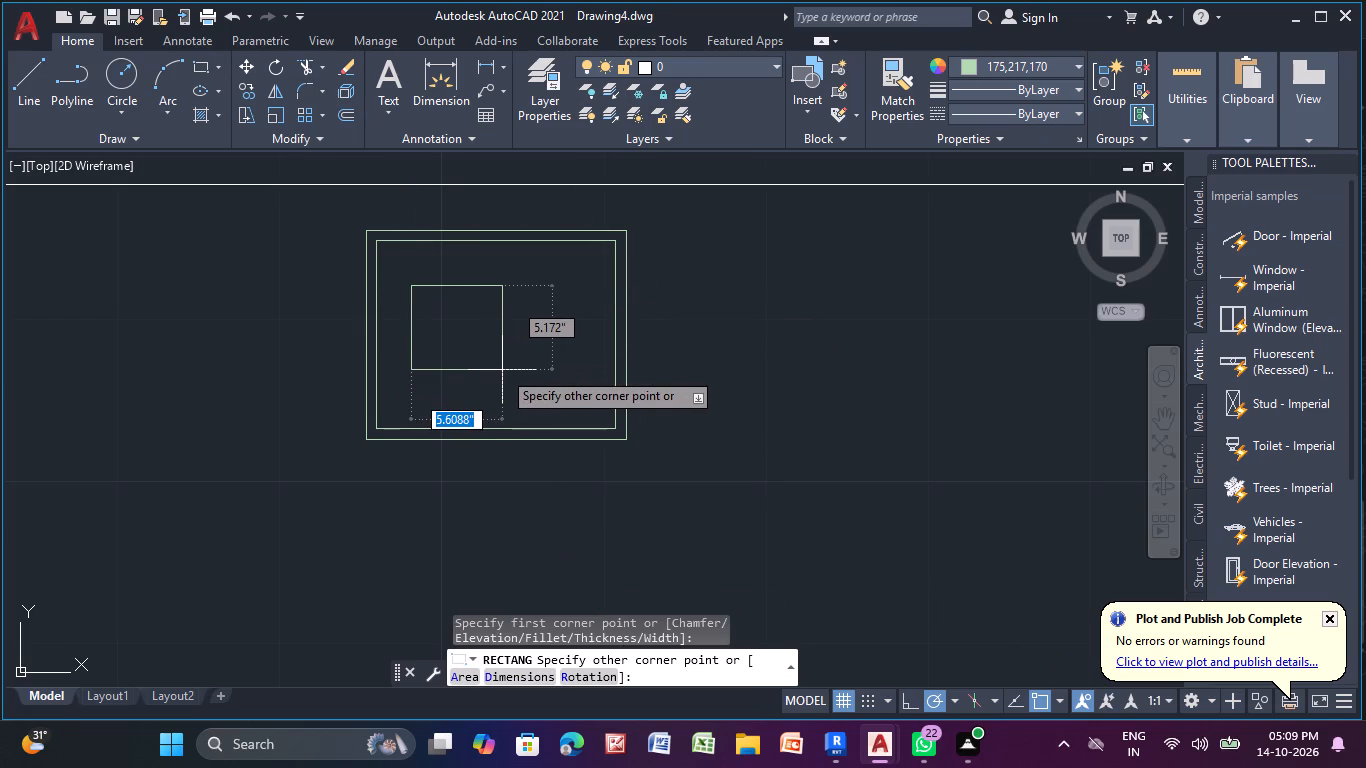
left_click(496, 354)
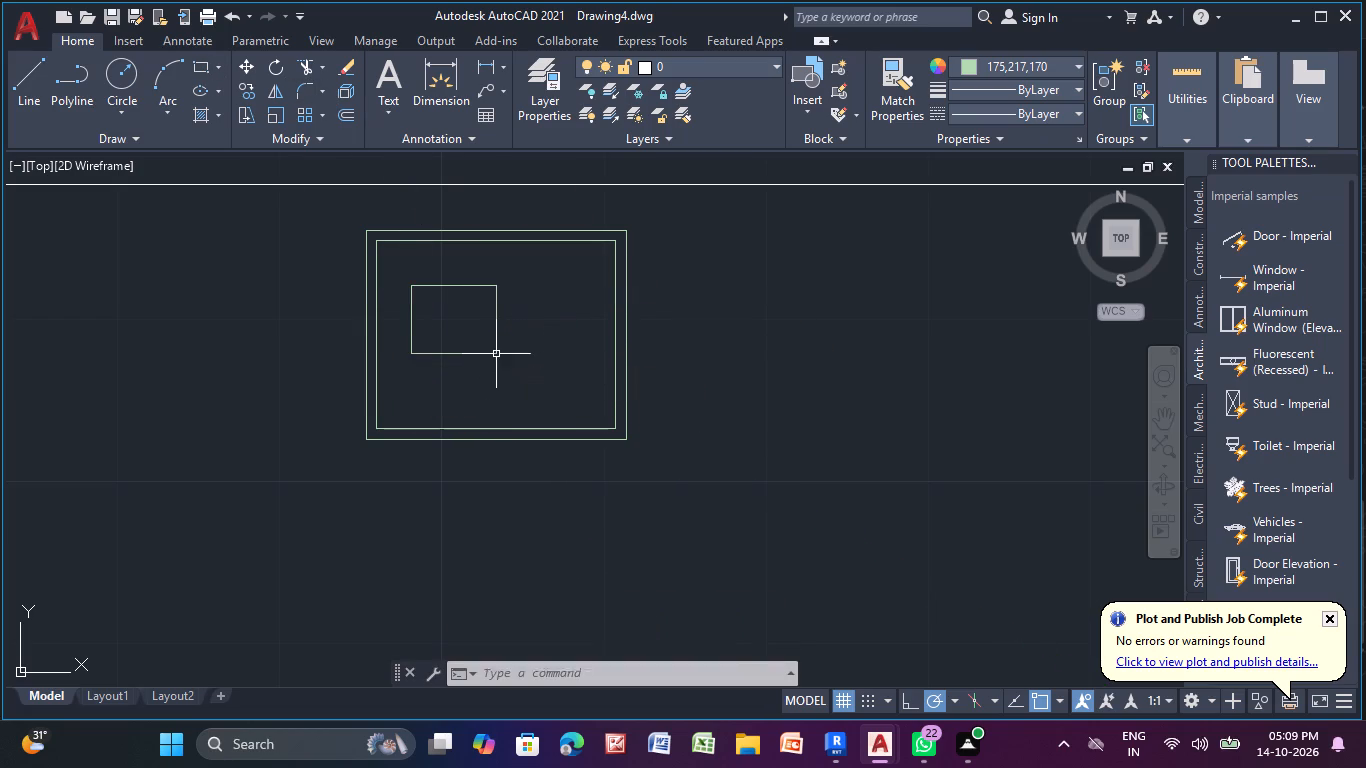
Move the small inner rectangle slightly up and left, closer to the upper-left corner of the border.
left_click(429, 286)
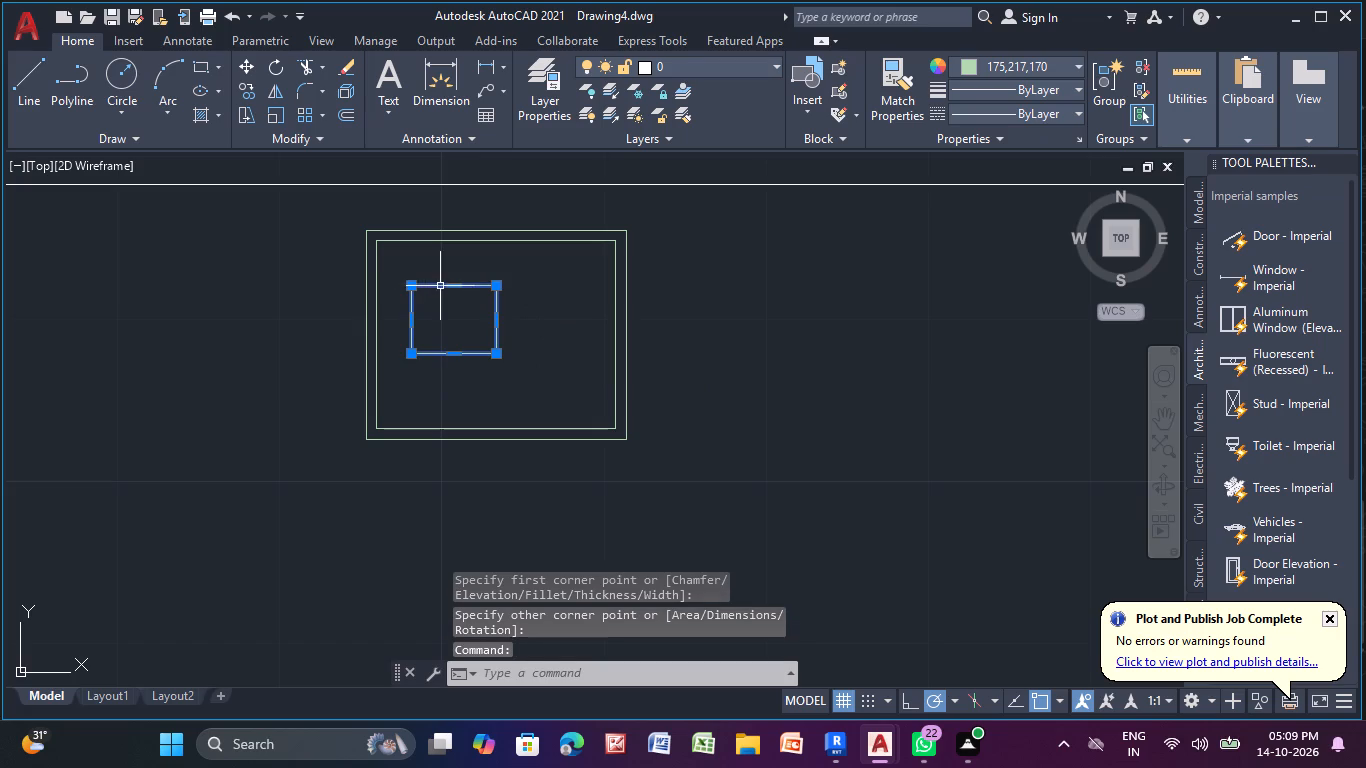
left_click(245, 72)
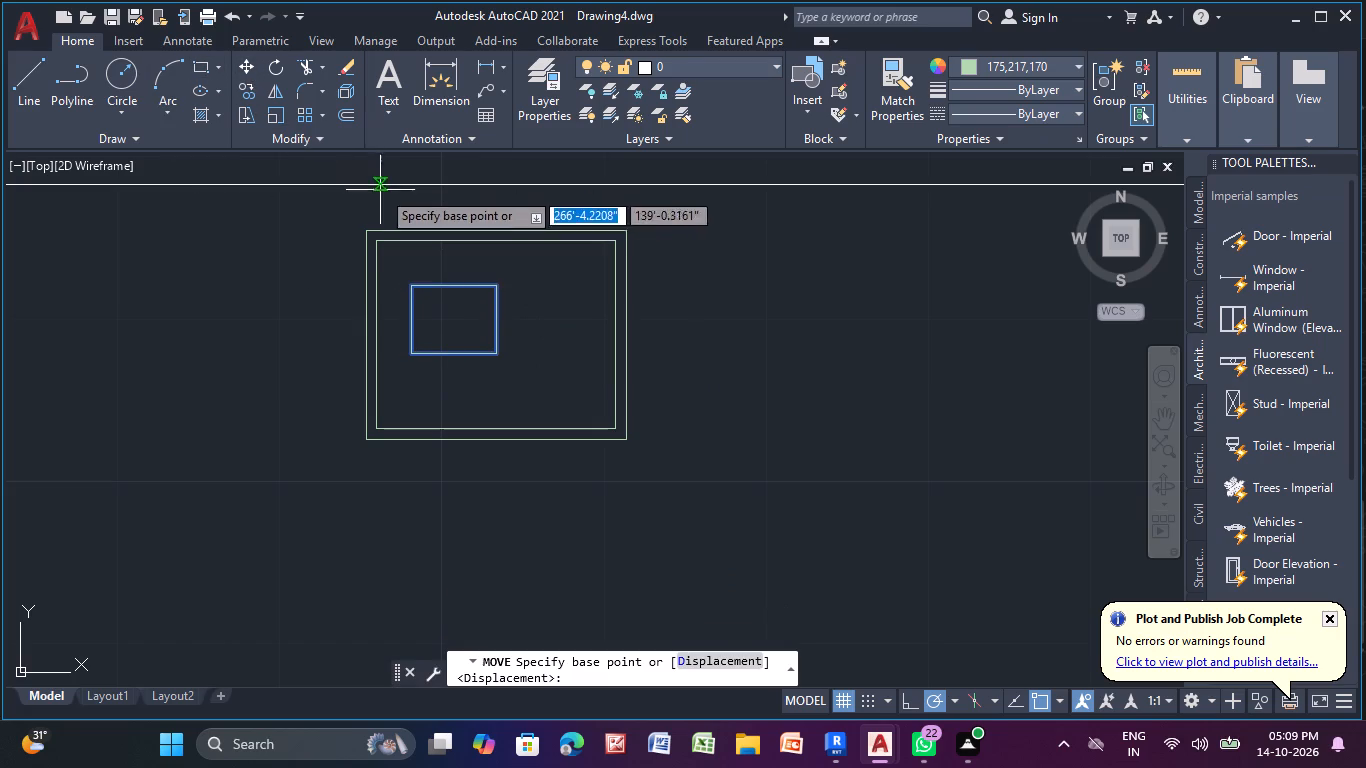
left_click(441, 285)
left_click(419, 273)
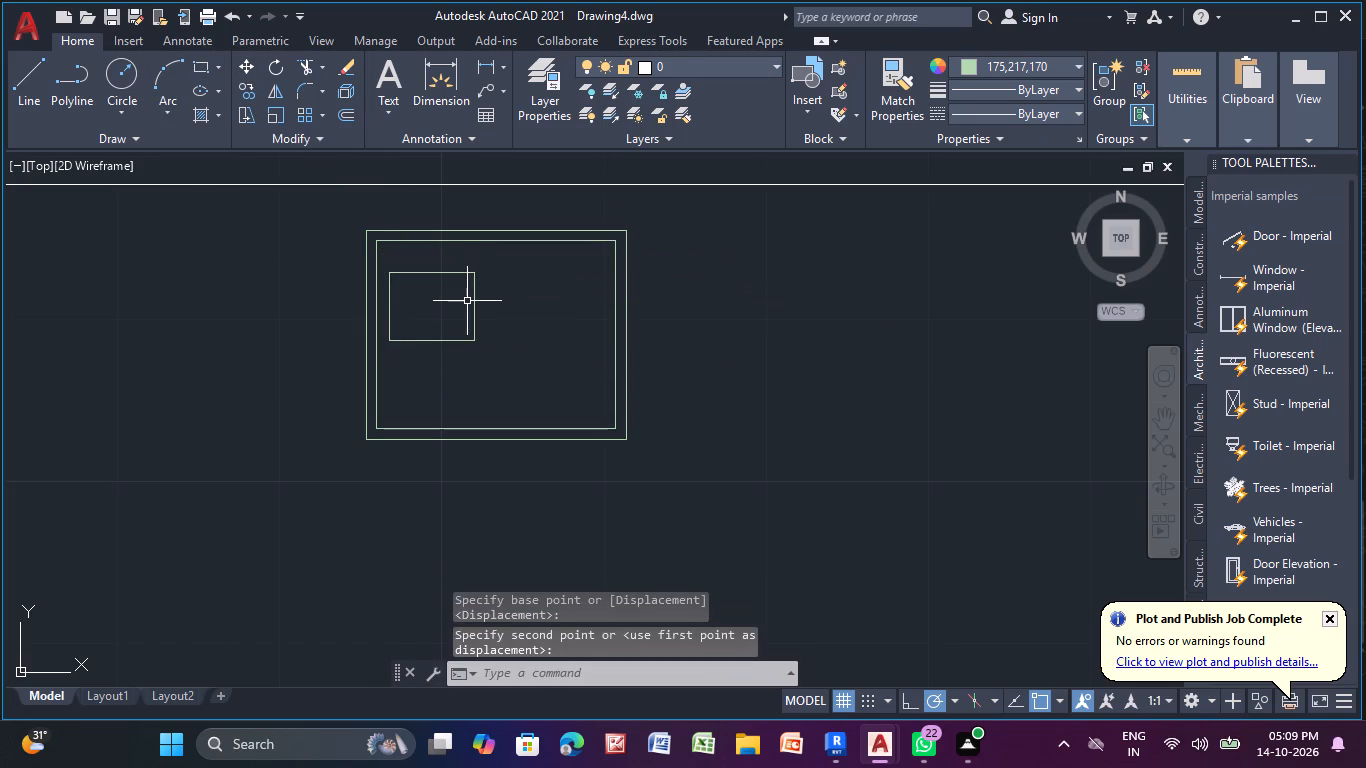
Delete the small rectangle inside the bordered rectangle.
left_click(434, 340)
key("Delete")
key("Delete")
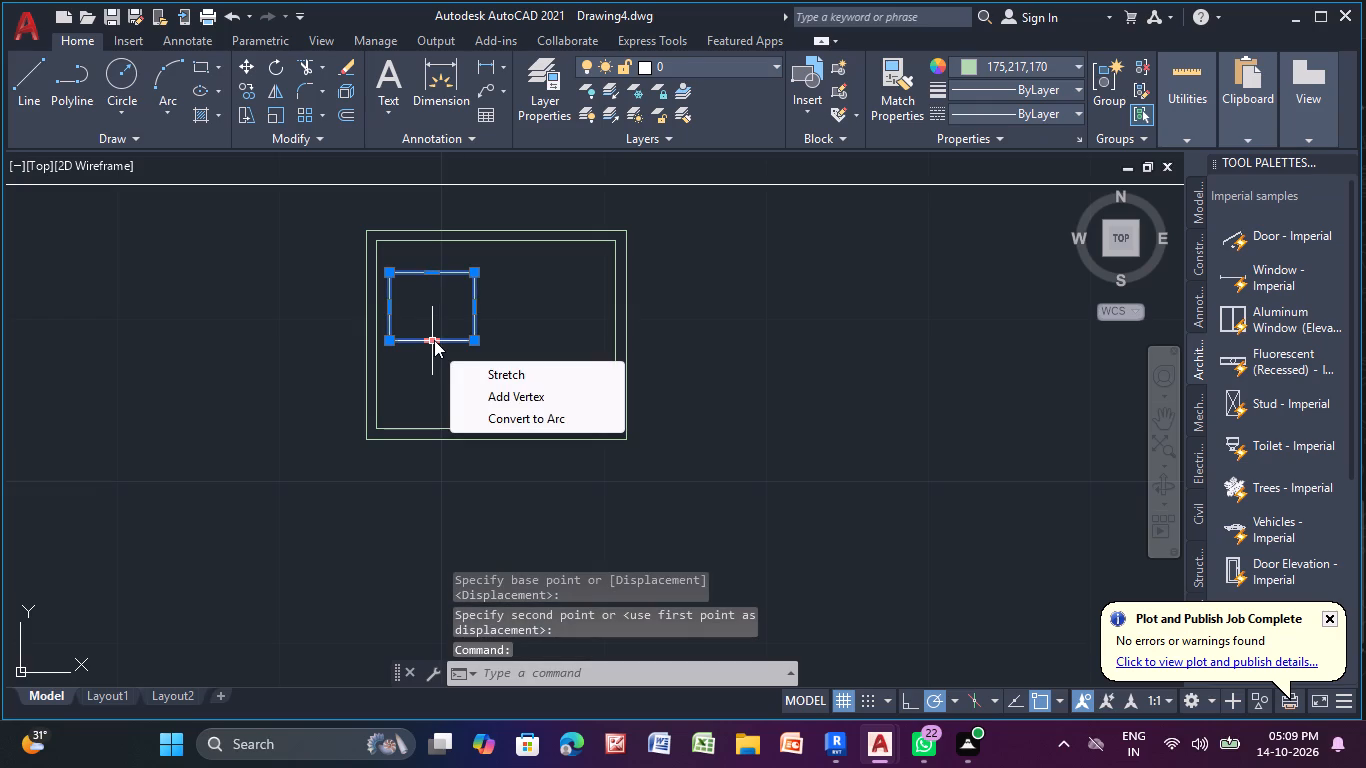
key("Delete")
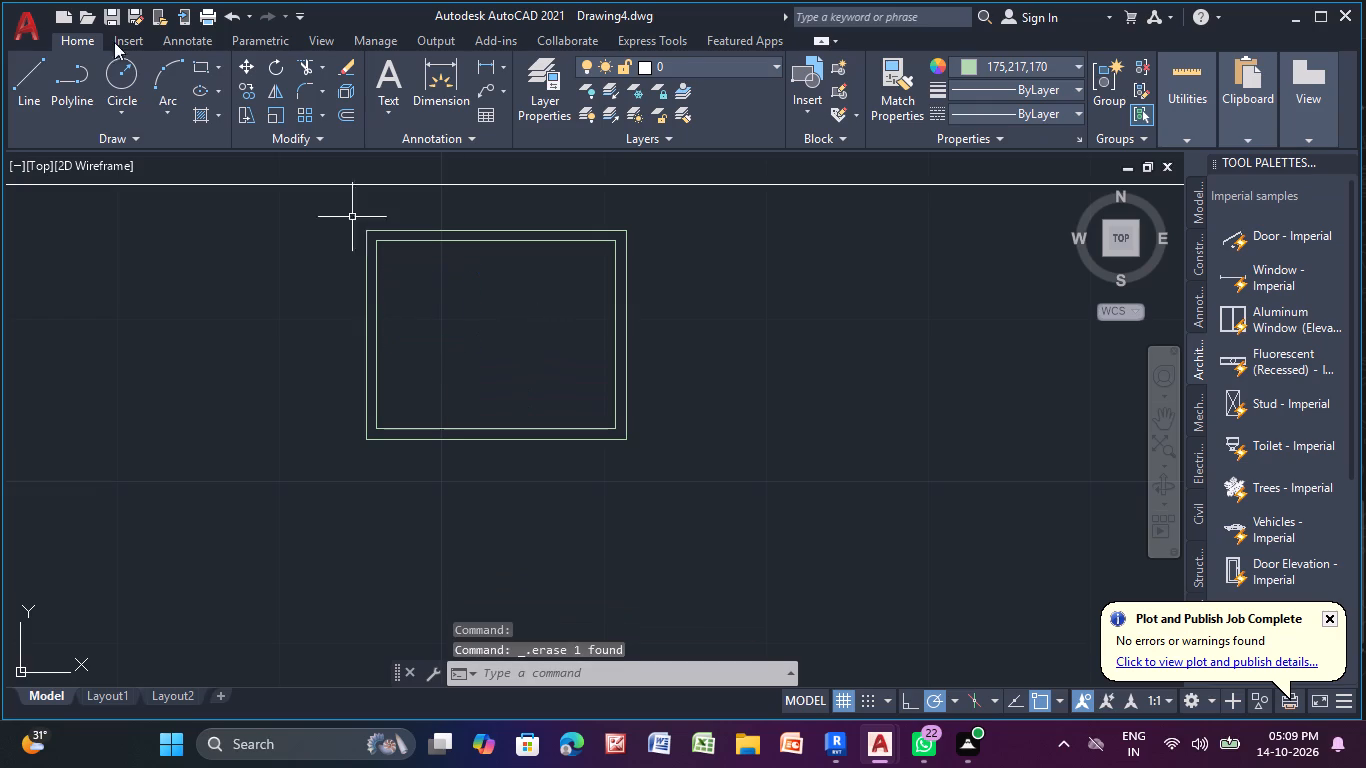
Draw an upright rectangle about 4.5" wide and 7.5" tall in the left part of the bordered rectangle's interior.
left_click(196, 62)
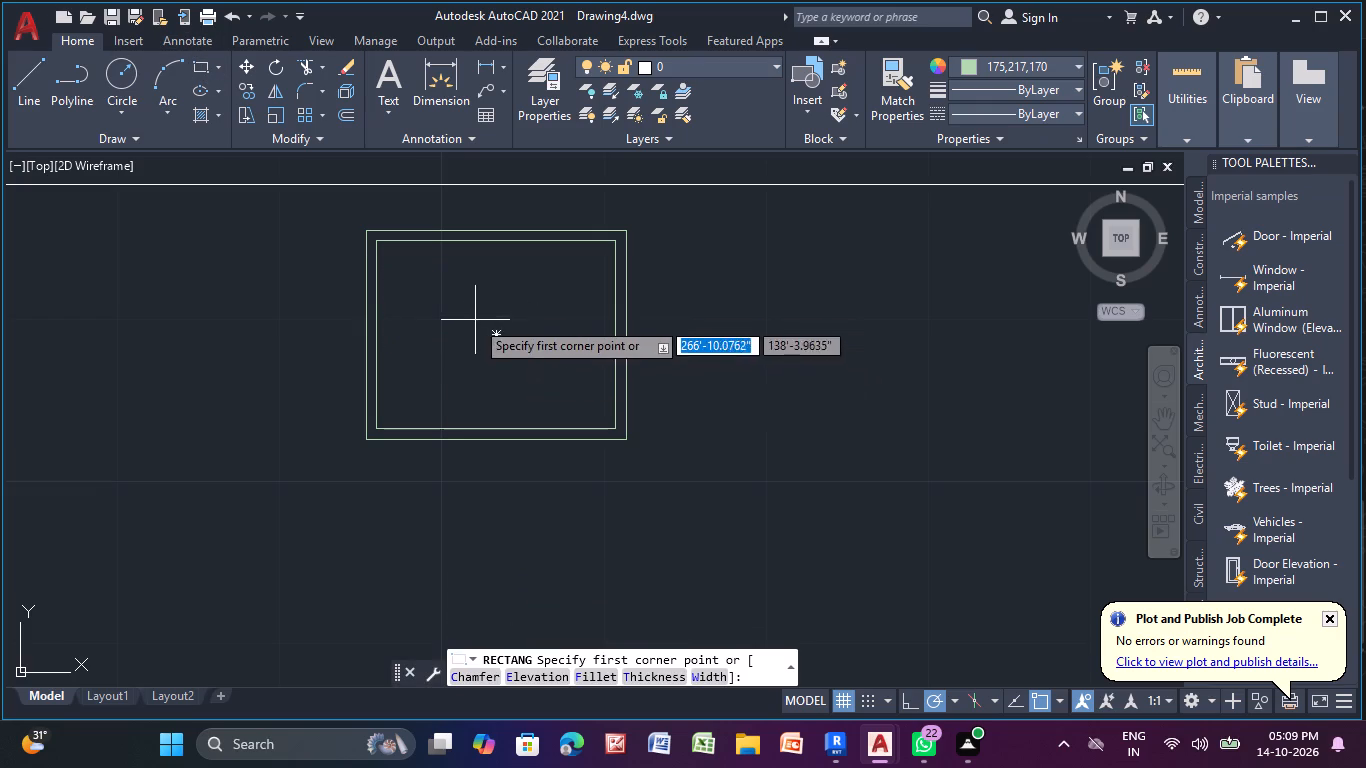
left_click(418, 265)
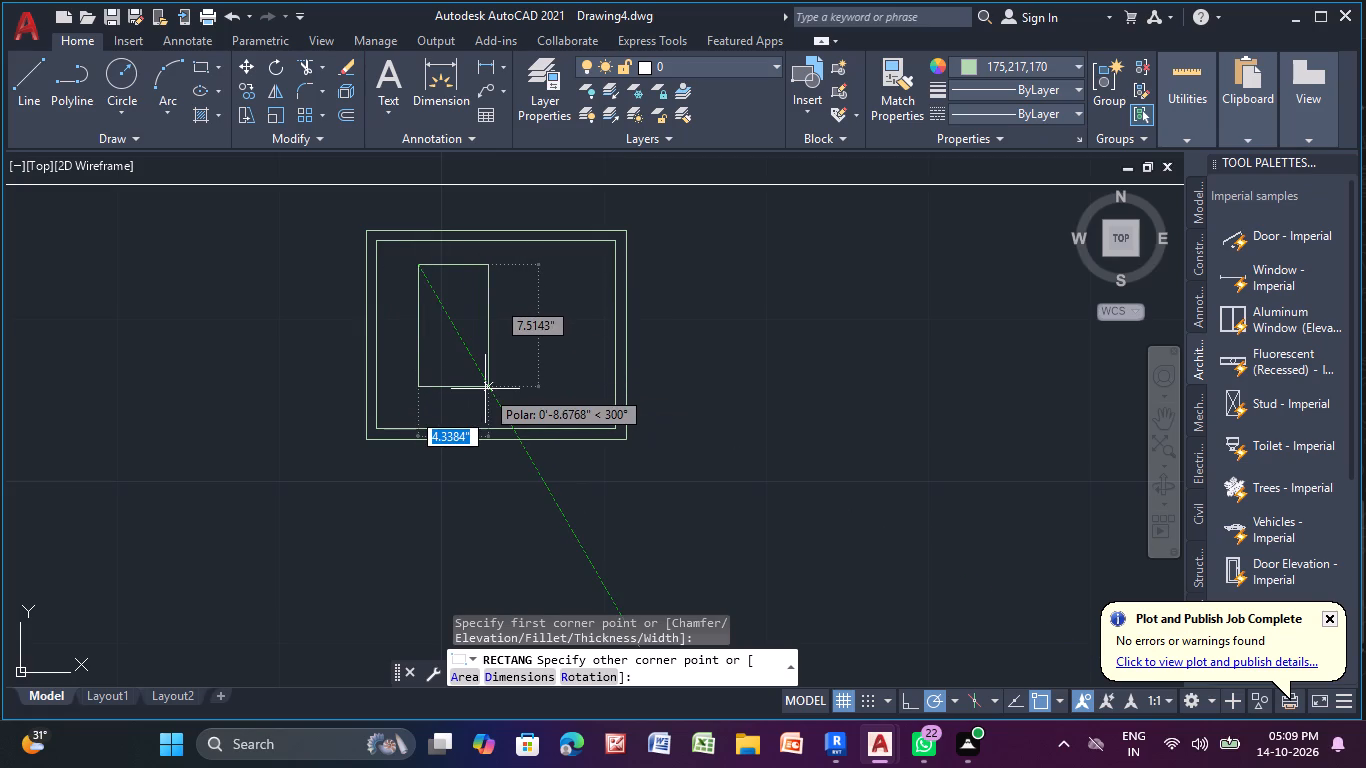
left_click(485, 393)
Move the upright rectangle slightly left, closer to the border's inner left edge.
left_click(444, 269)
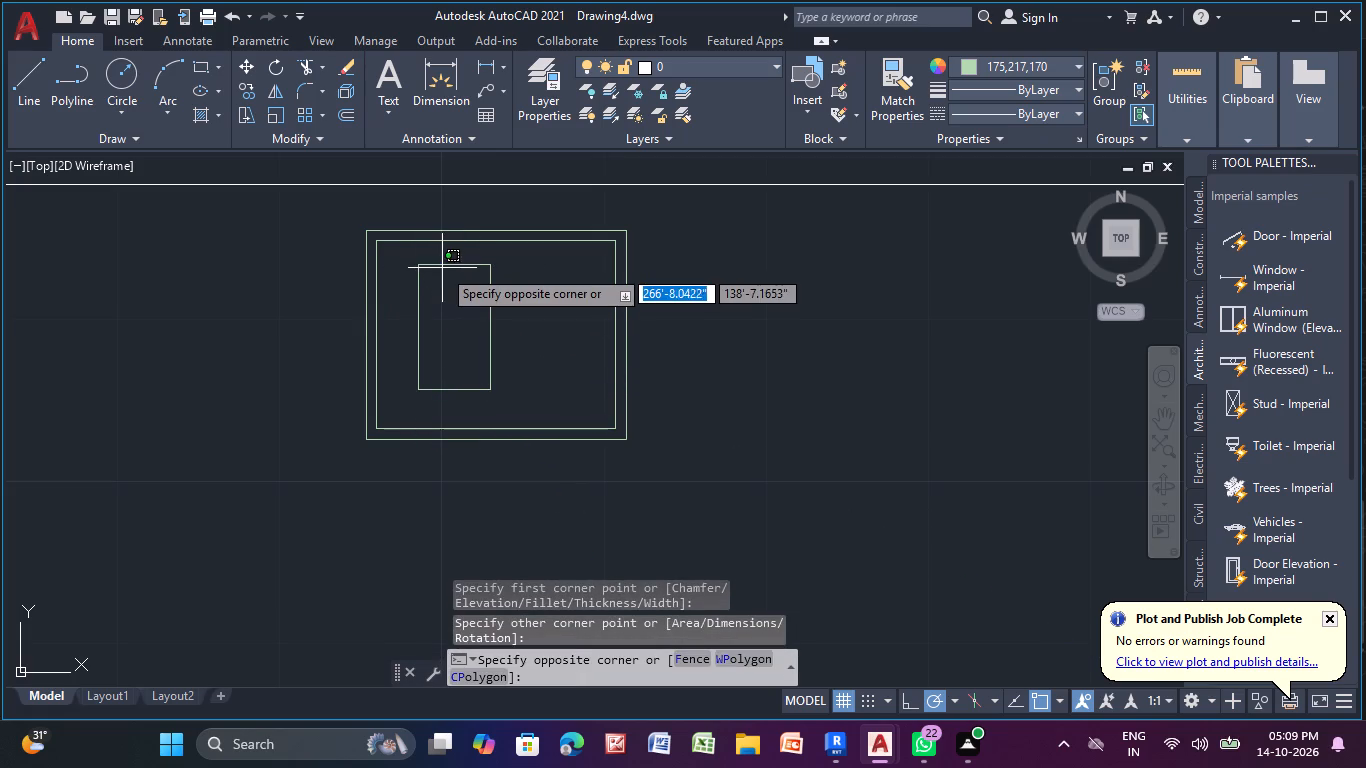
left_click(437, 263)
left_click(246, 67)
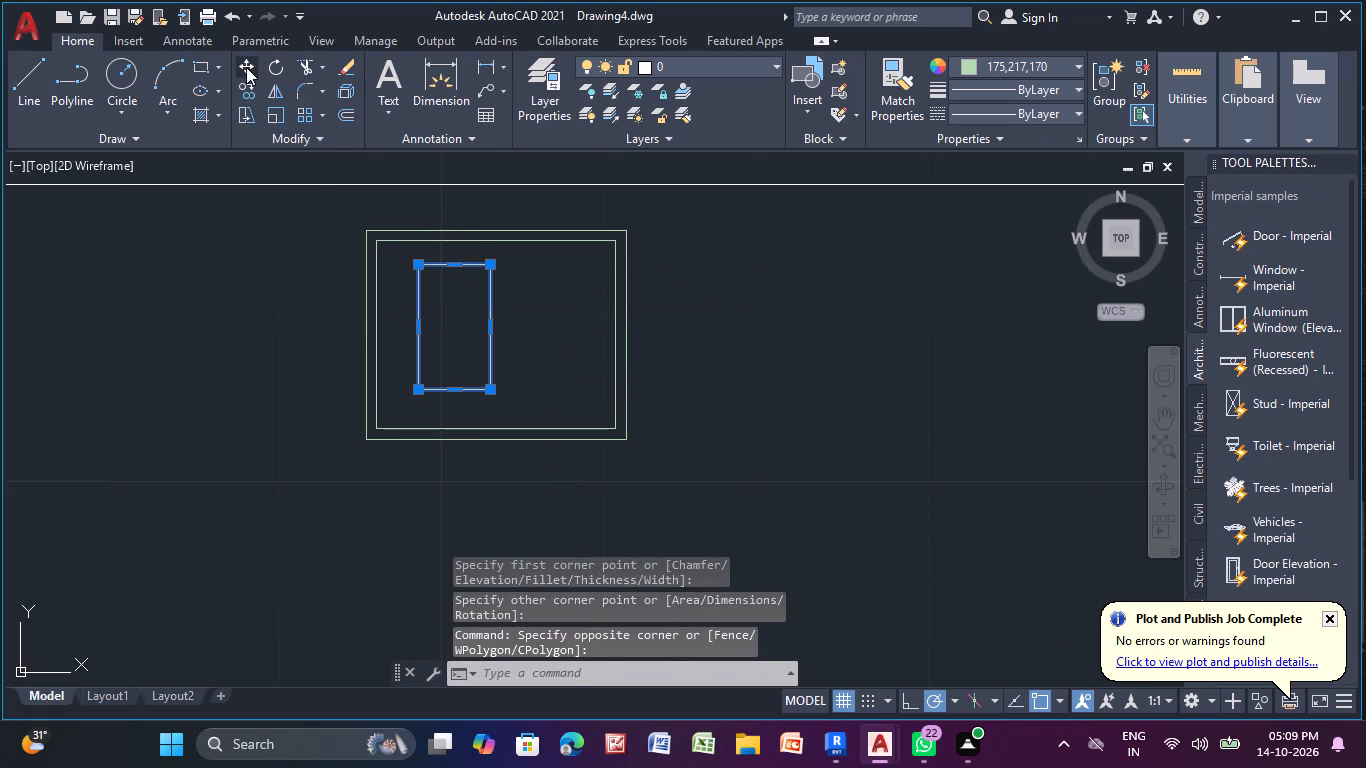
left_click(453, 267)
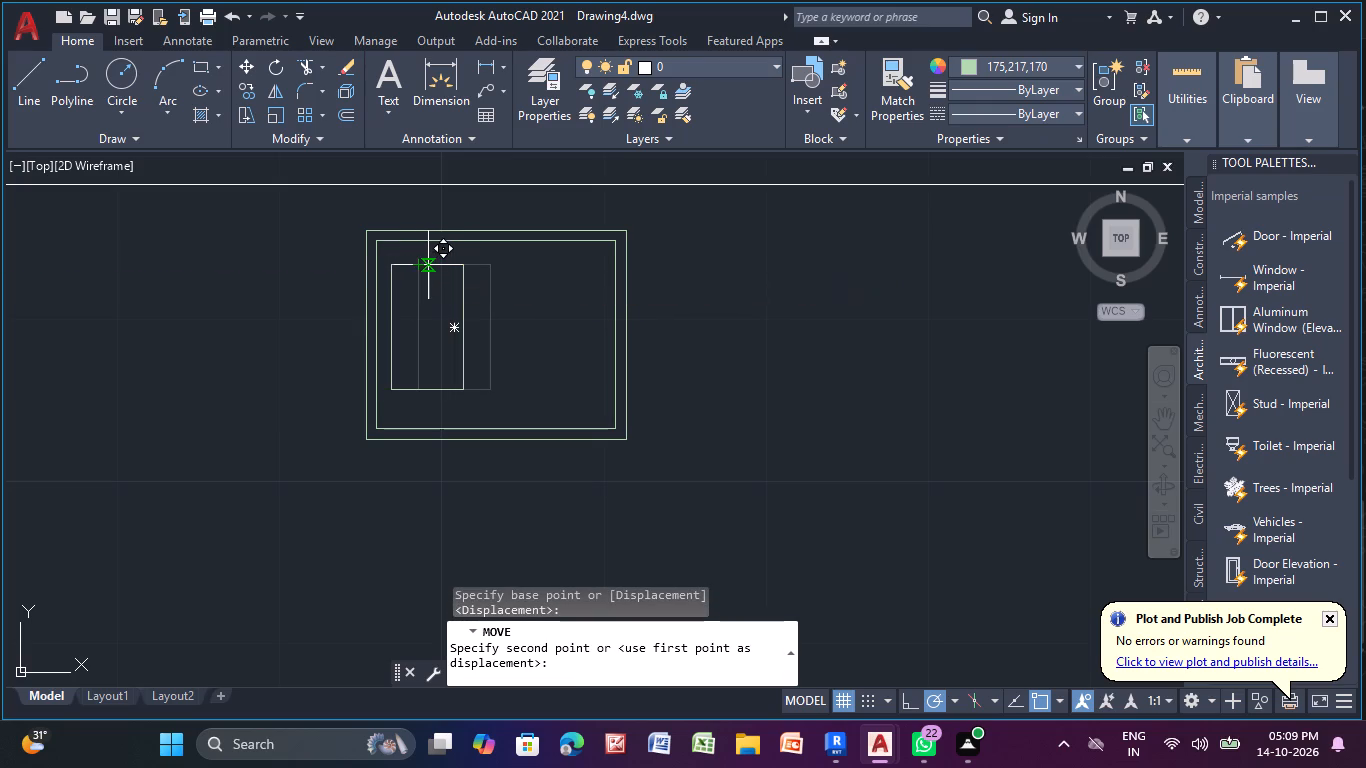
left_click(429, 265)
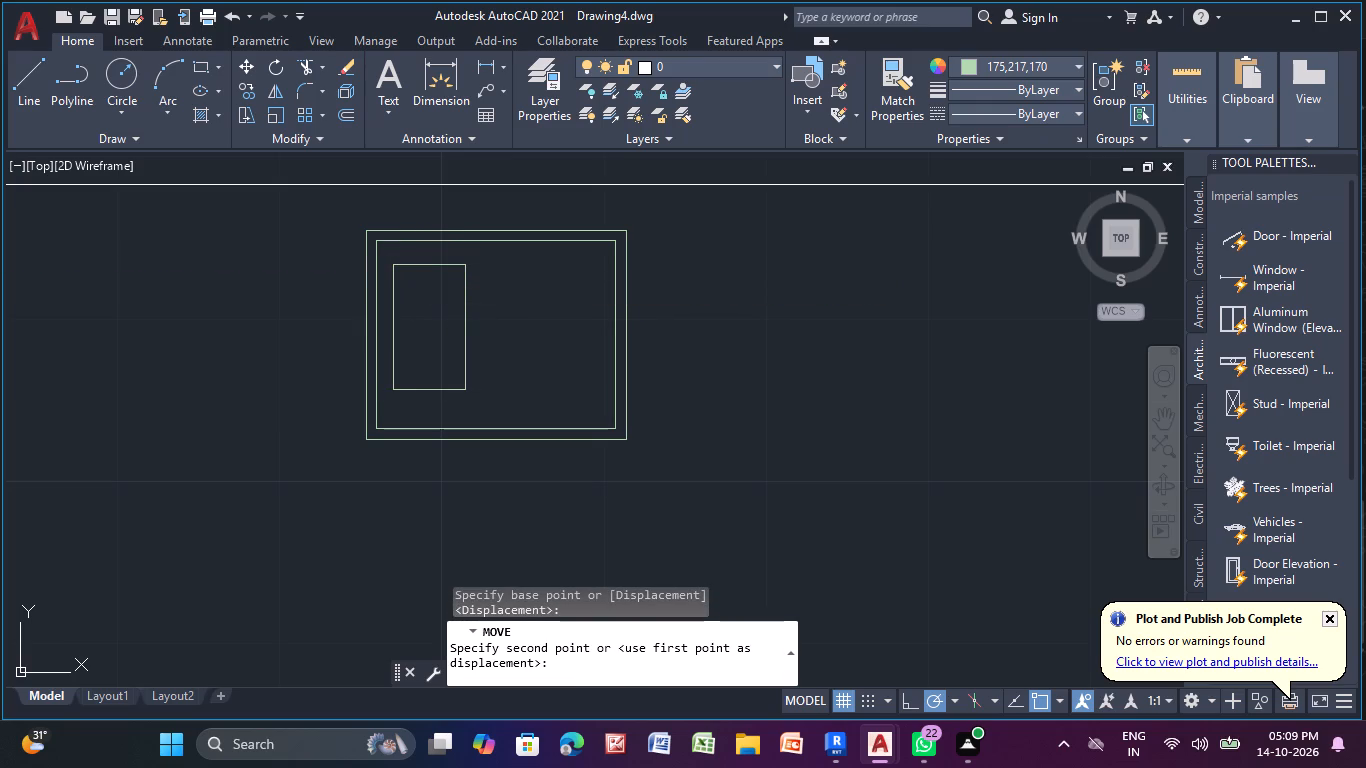
Draw a short horizontal line to the right of the upright rectangle, near the top of the bordered interior.
left_click(37, 79)
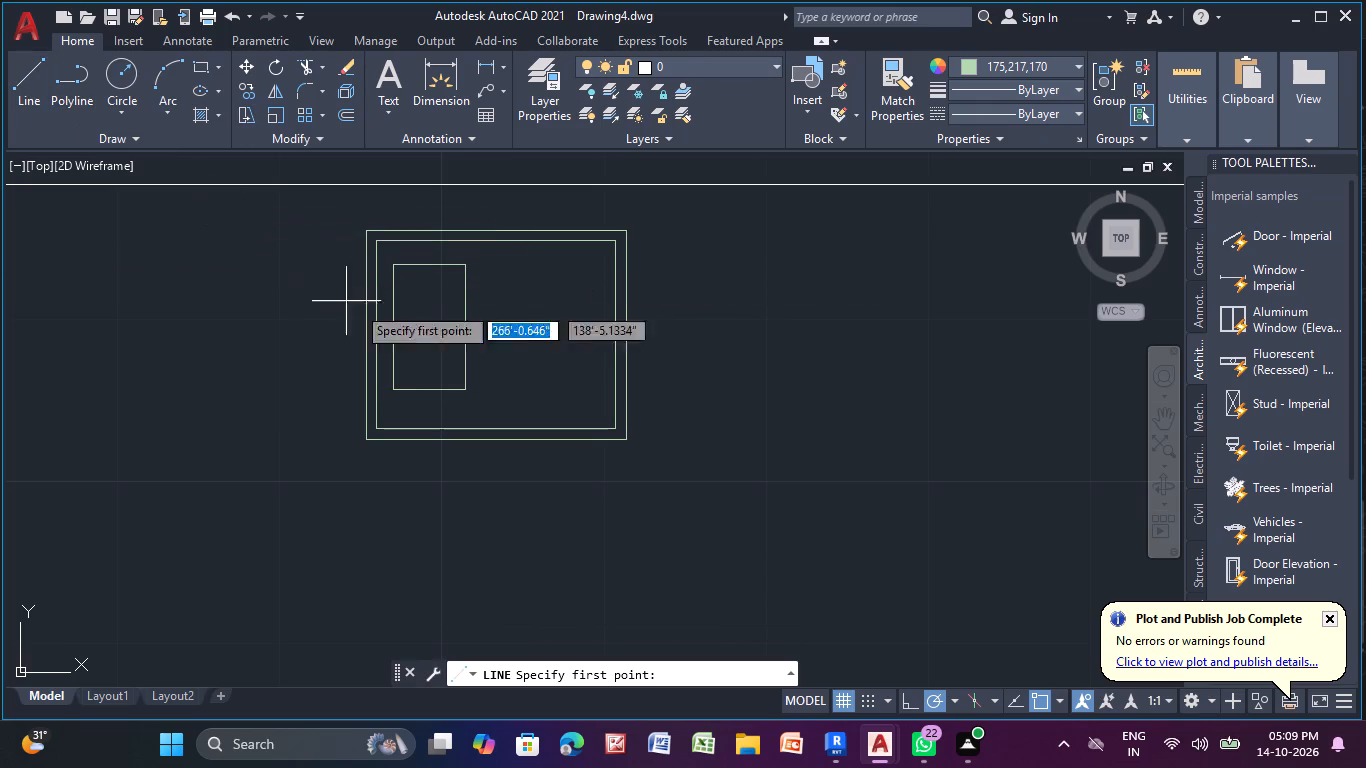
left_click(502, 280)
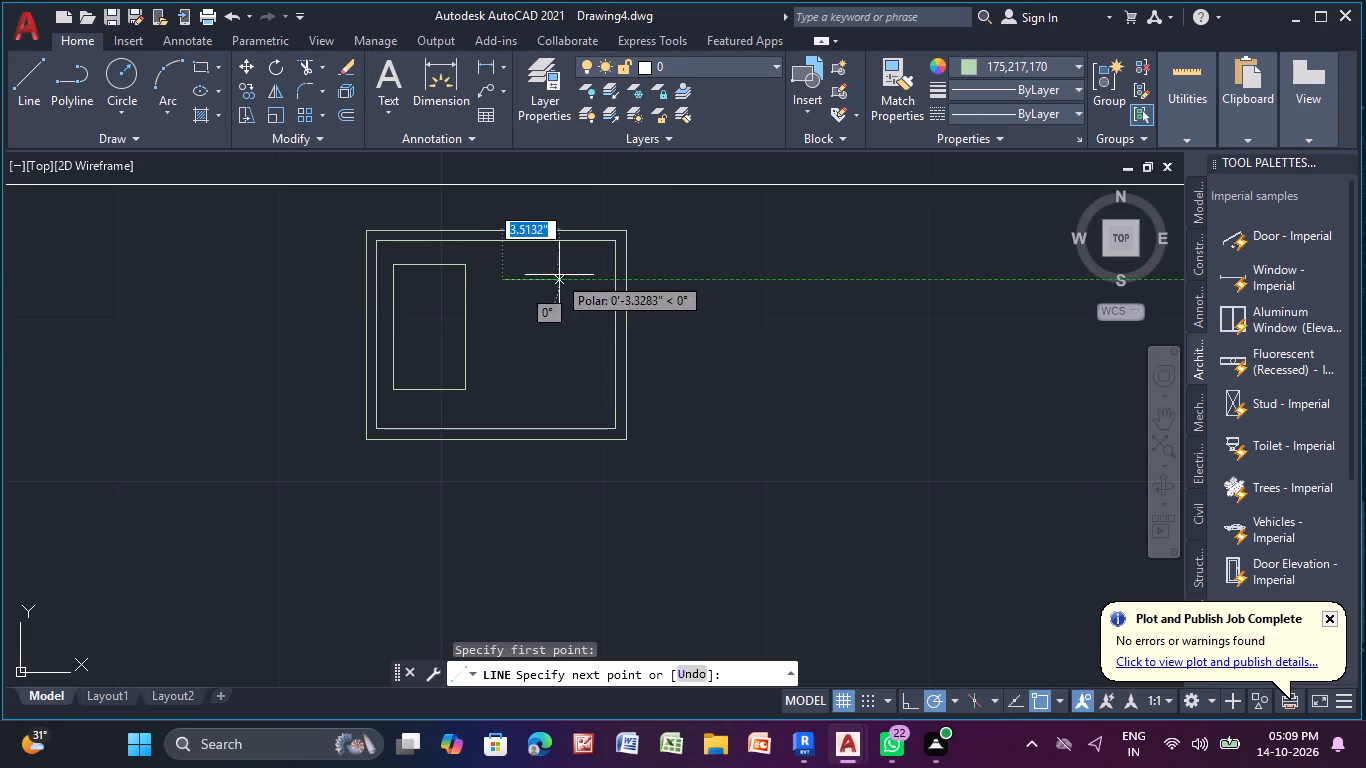
left_click(601, 279)
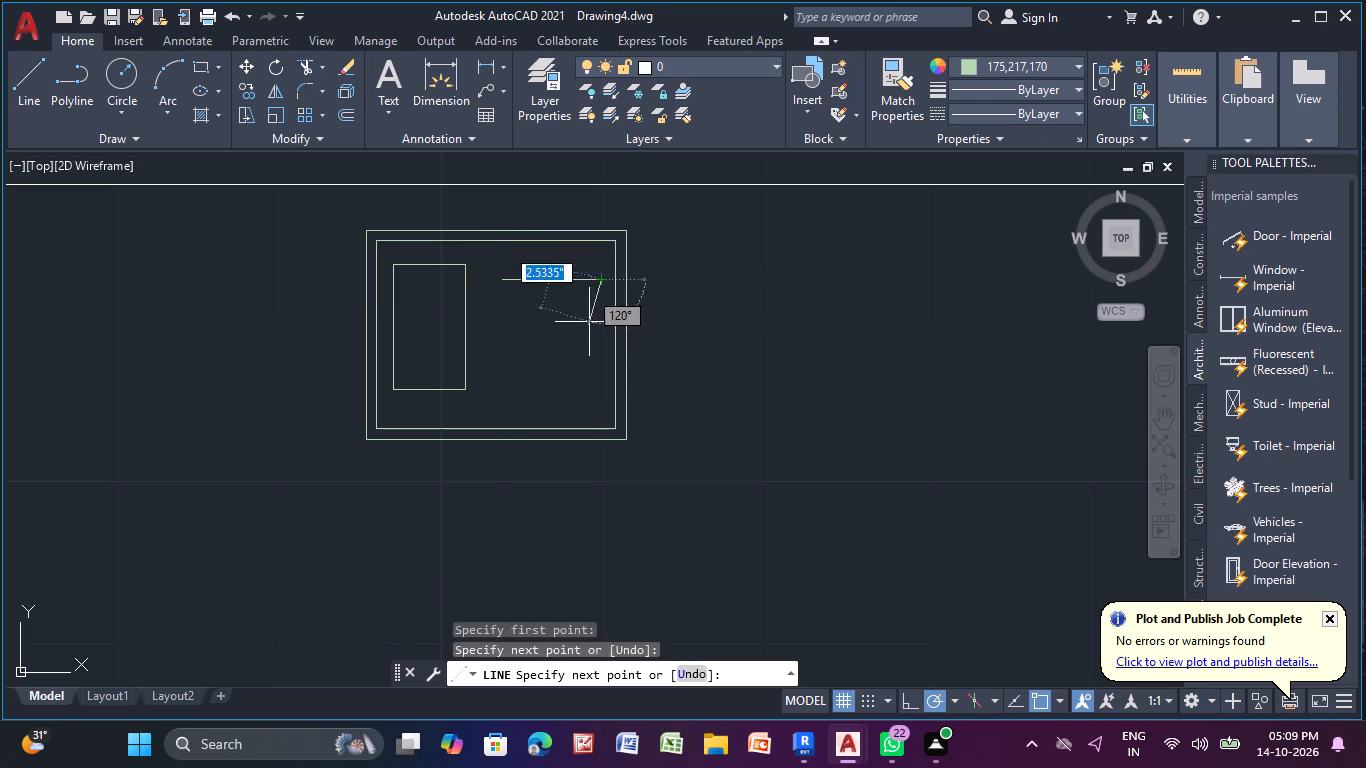
key("Escape")
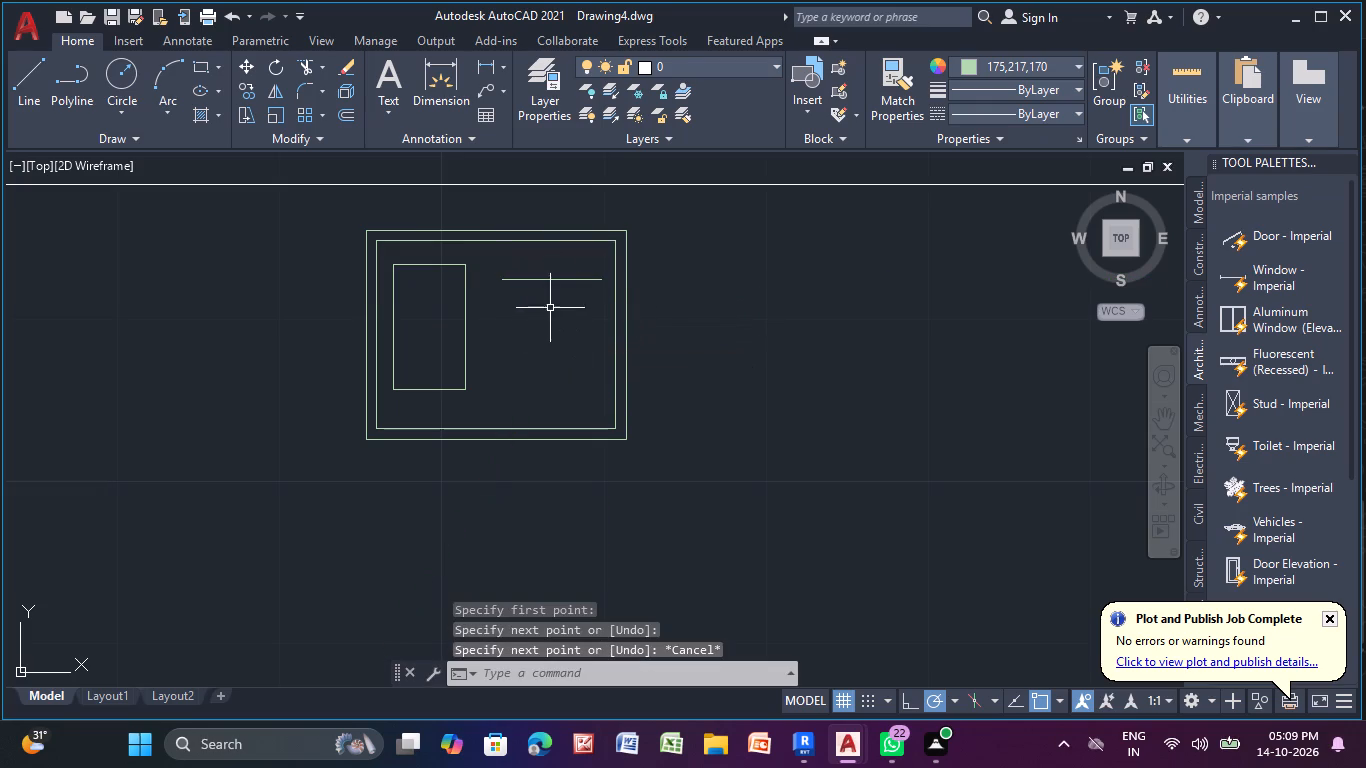
Offset the short horizontal line 10" downward twice.
left_click(548, 278)
left_click(340, 107)
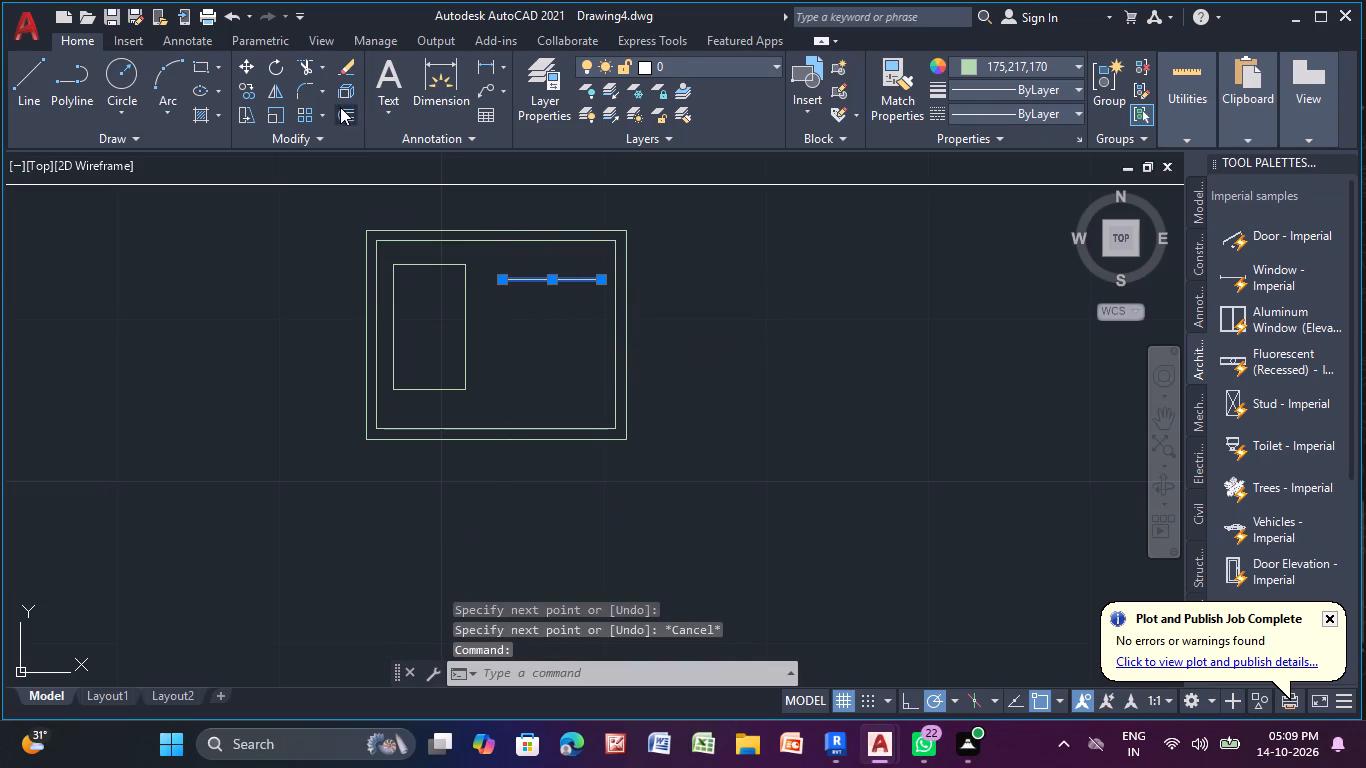
key("Return")
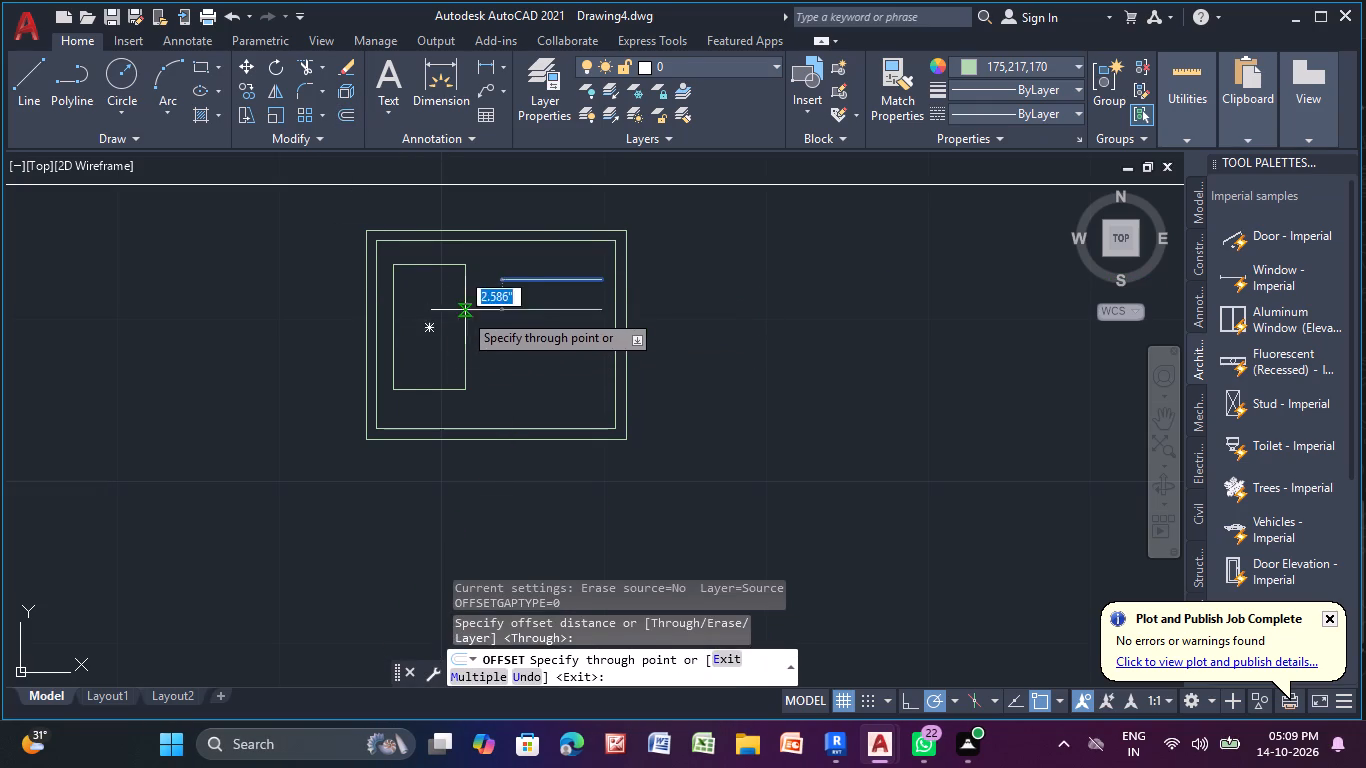
type("10\"")
key("Return")
left_click(539, 280)
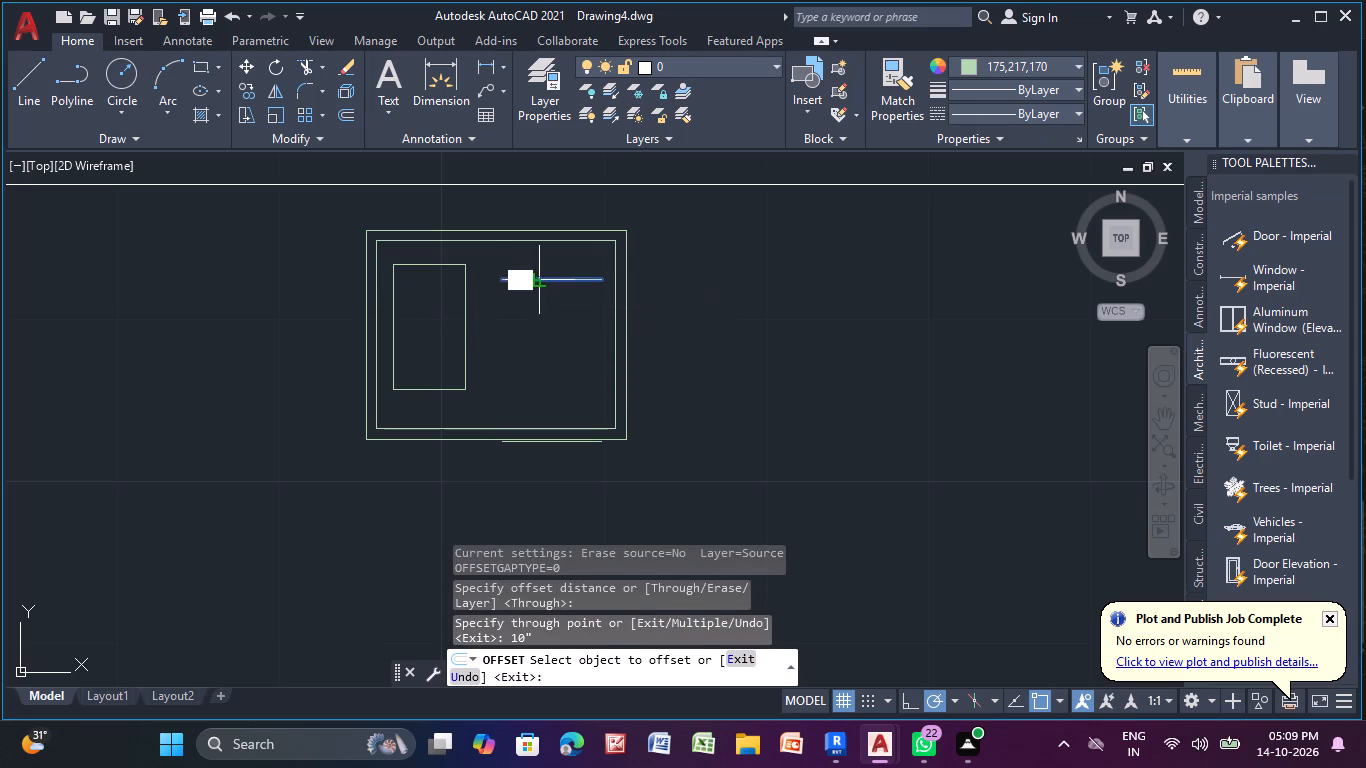
type("10")
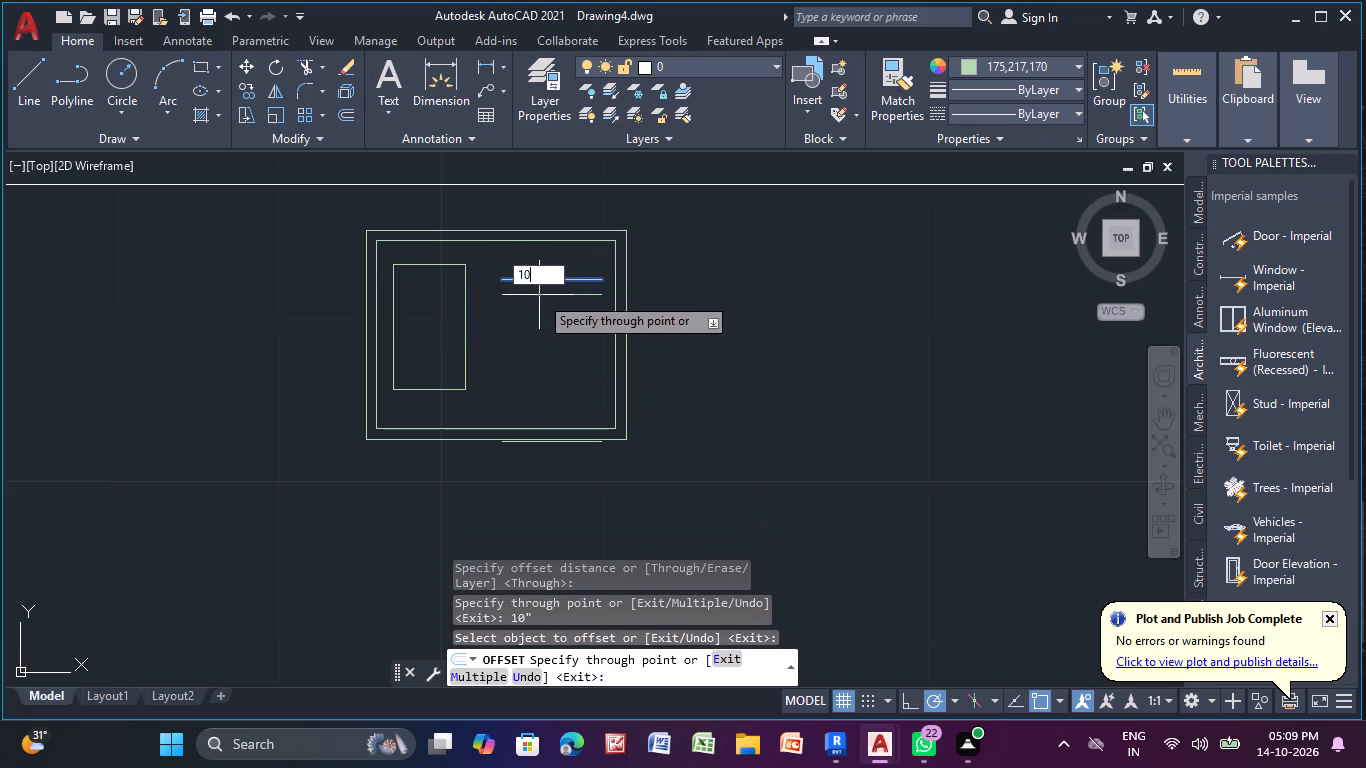
key("shift+quotedbl")
key("Return")
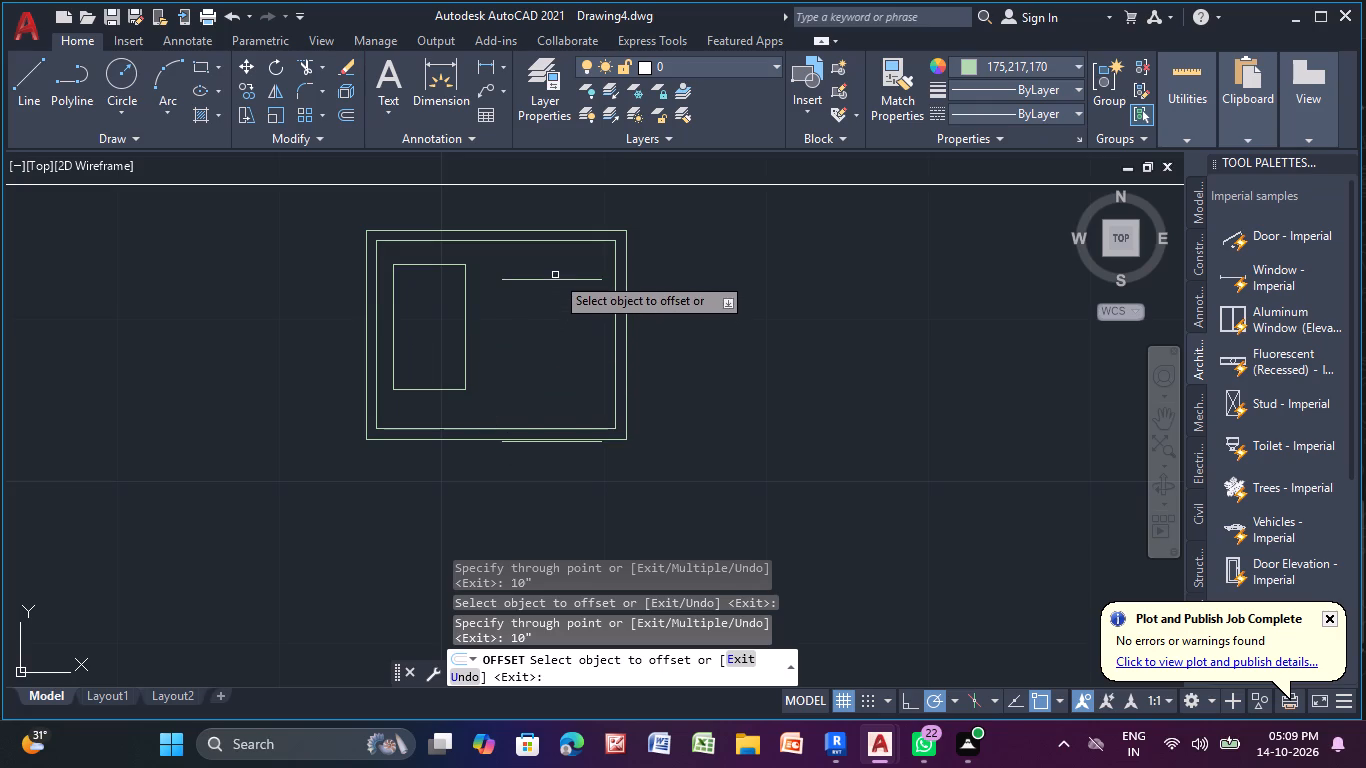
Offset the top short line downward by 2" and again by 1".
left_click(550, 278)
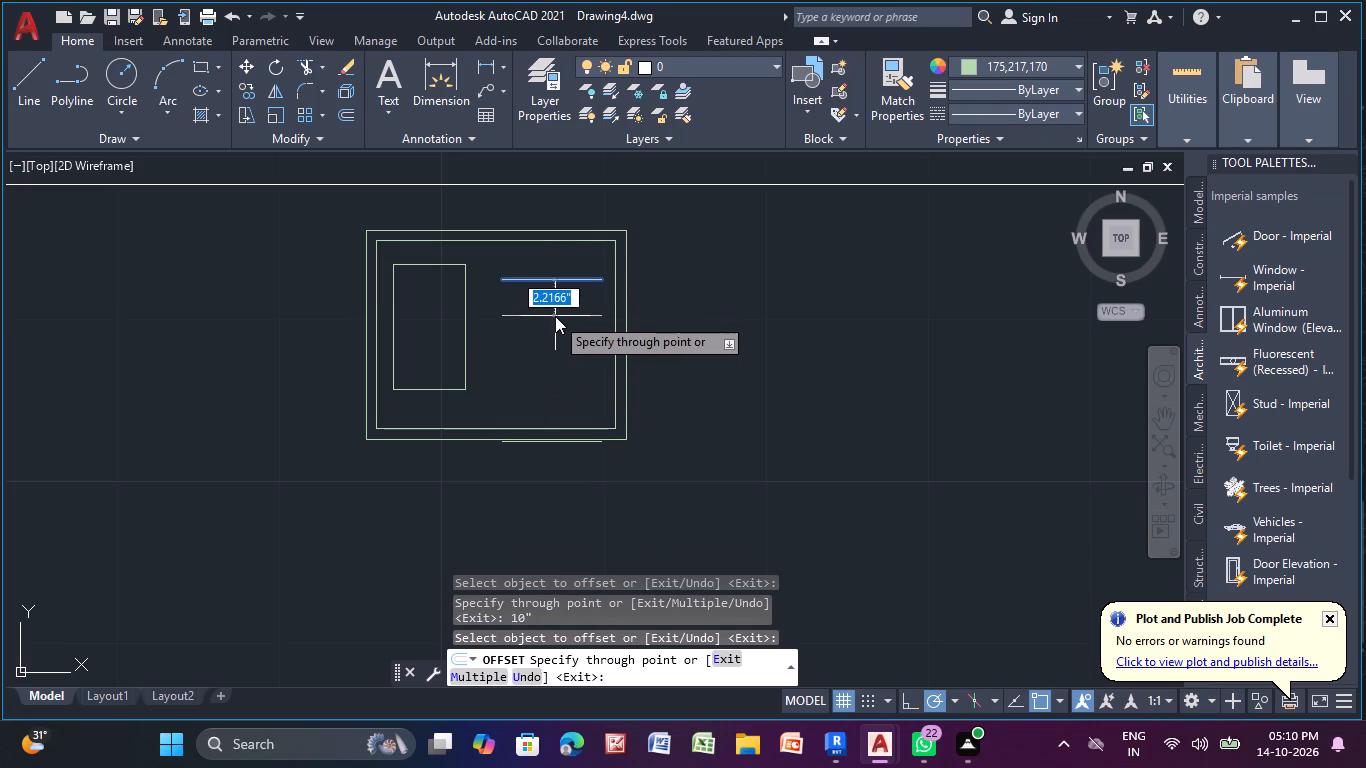
key("2")
key("shift+quotedbl")
key("Return")
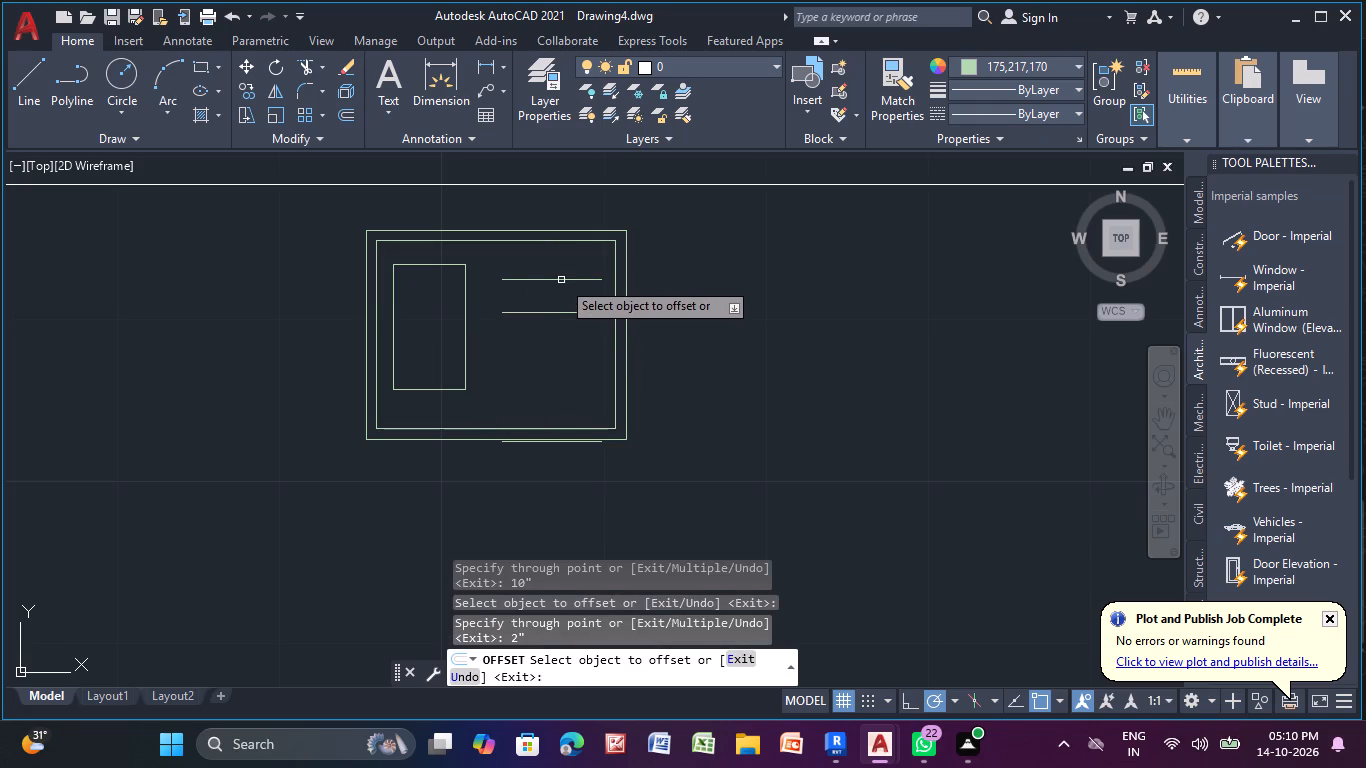
left_click(561, 280)
key("1")
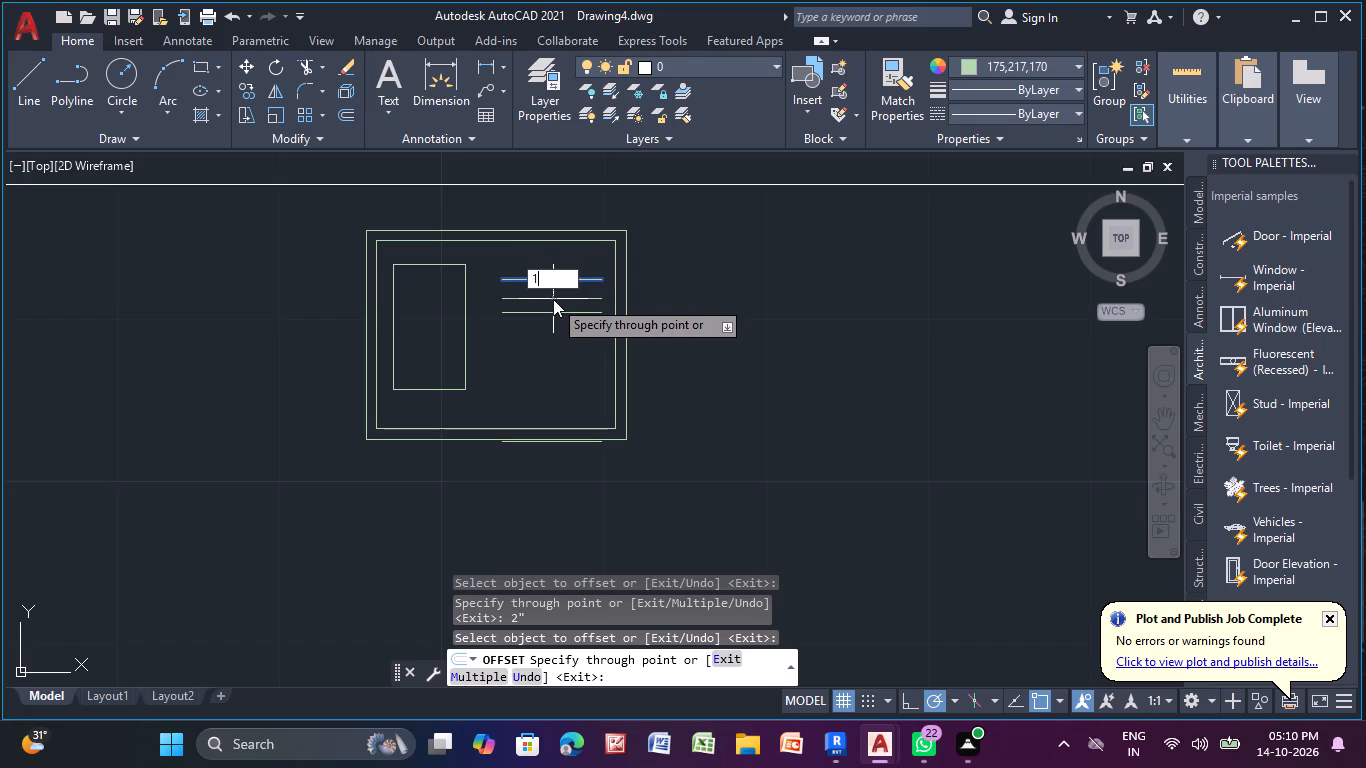
key("shift+quotedbl")
key("Return")
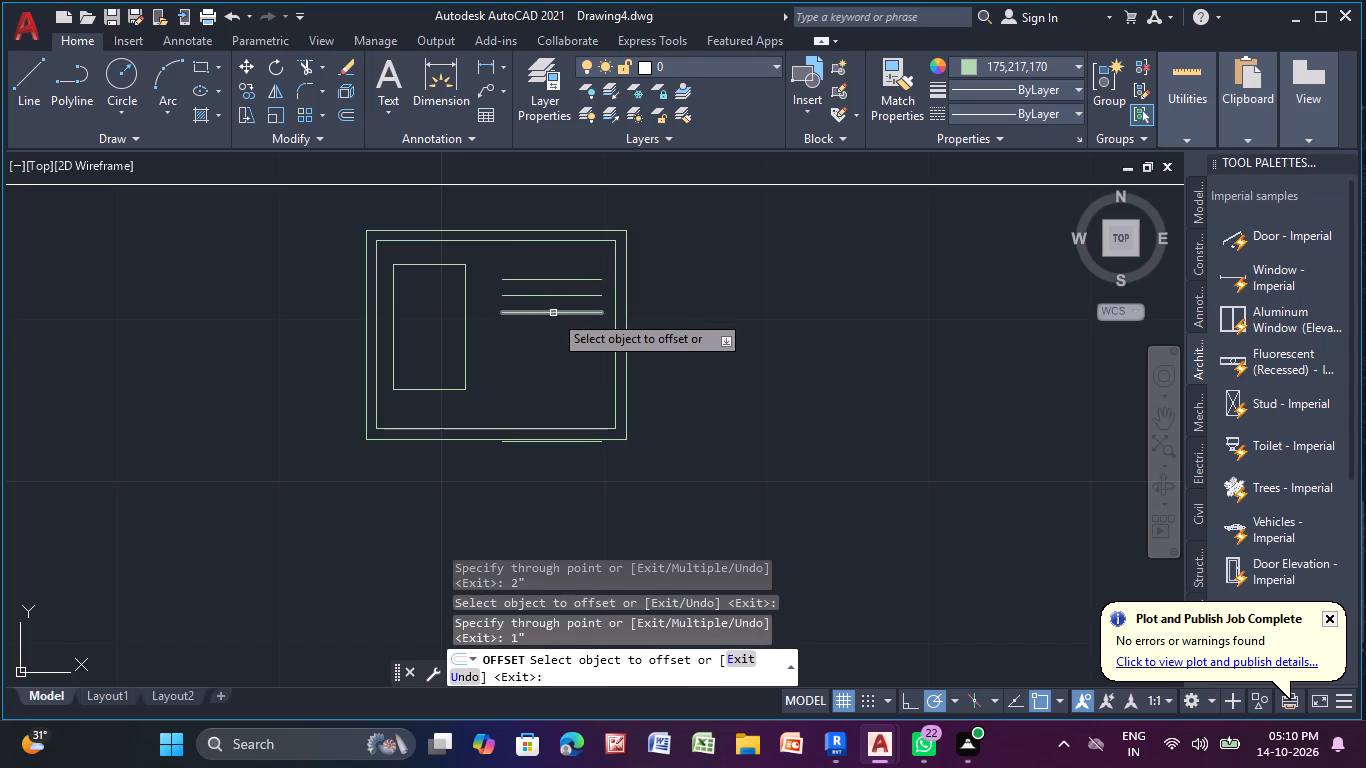
Offset the third short line 1" downward, and offset the resulting line another 1" downward.
left_click(553, 313)
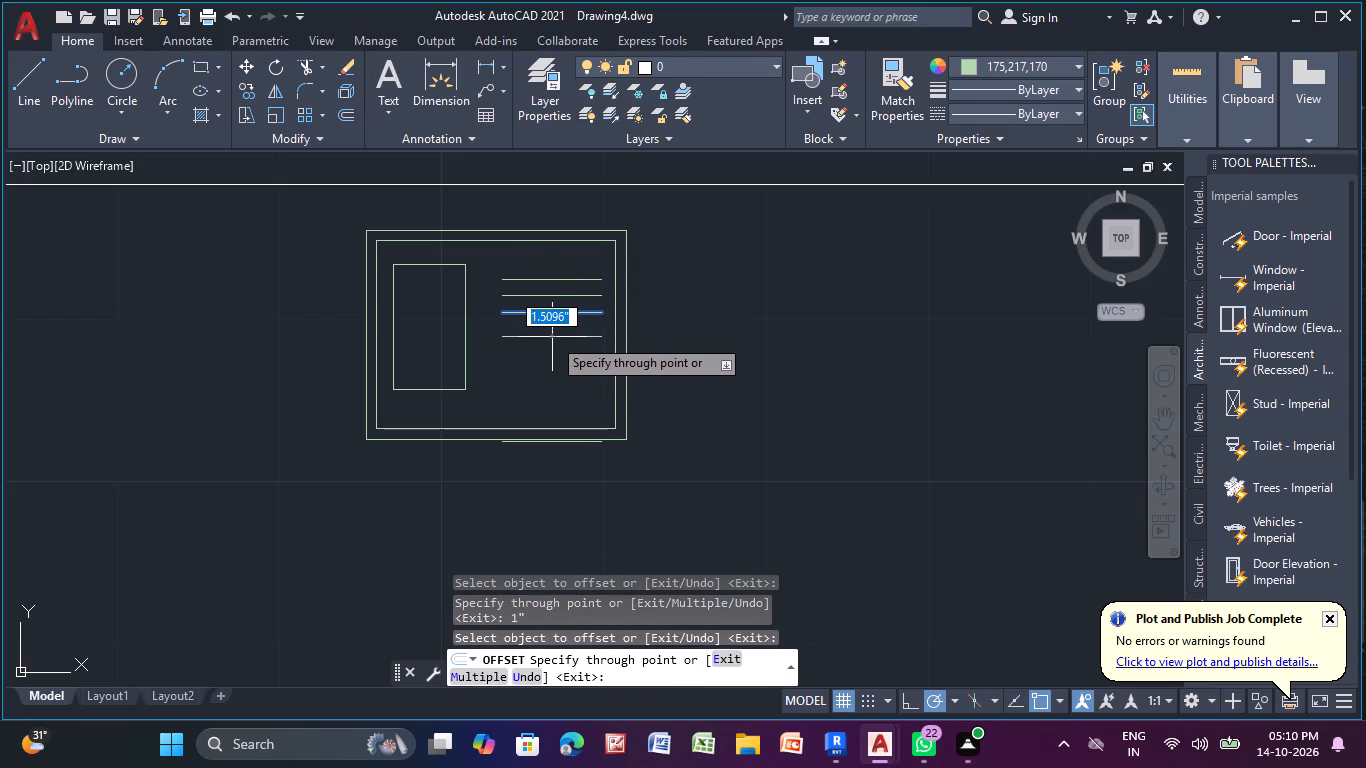
key("1")
key("shift+quotedbl")
key("Return")
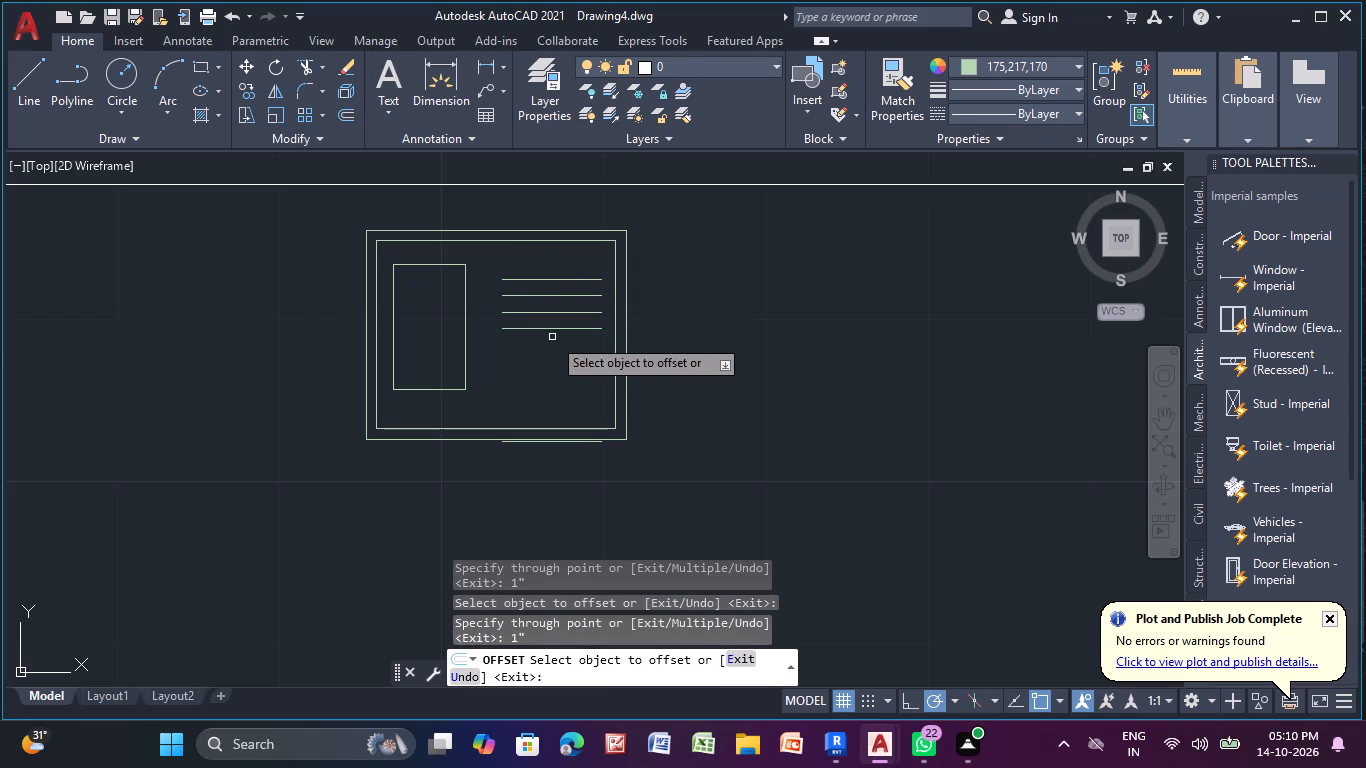
left_click(558, 327)
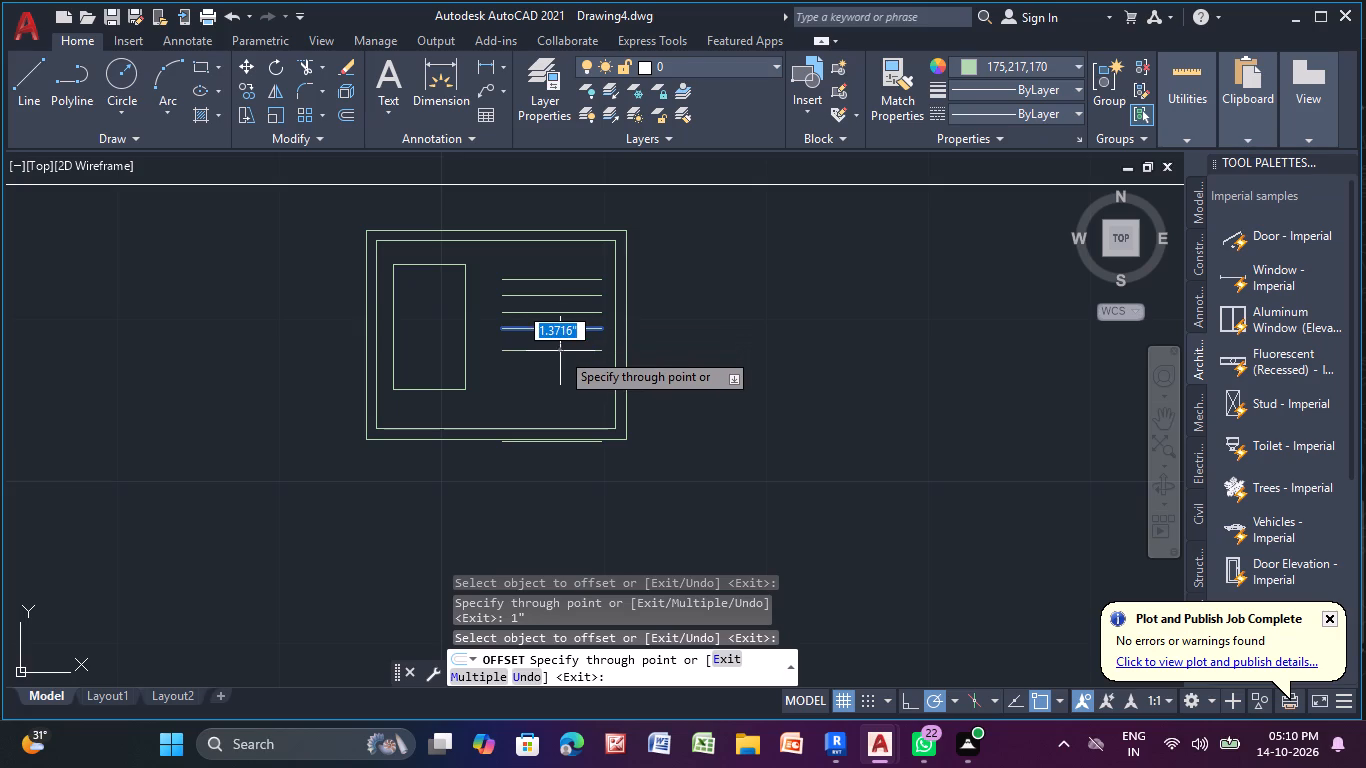
key("1")
key("shift+quotedbl")
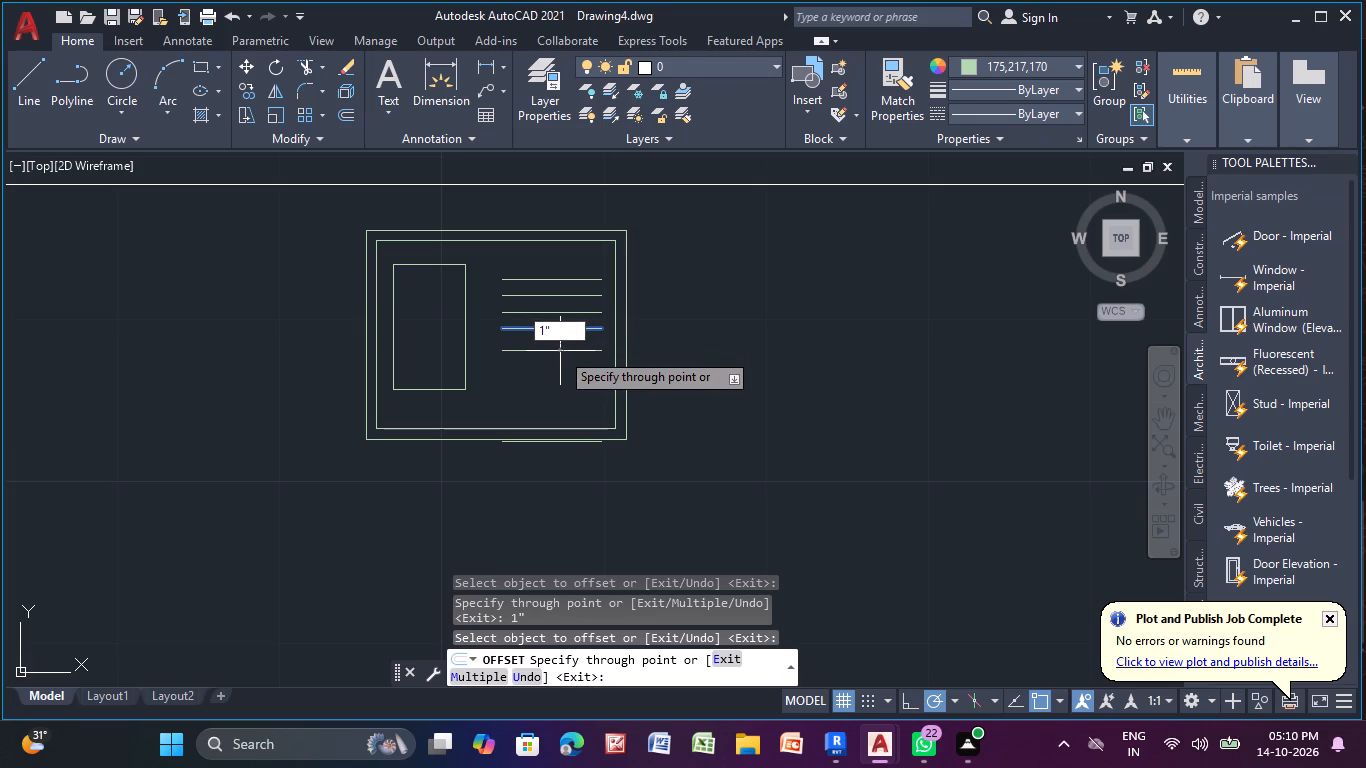
key("Return")
Extend the stack of short horizontal lines downward with three more successive offsets of 1" each.
left_click(570, 345)
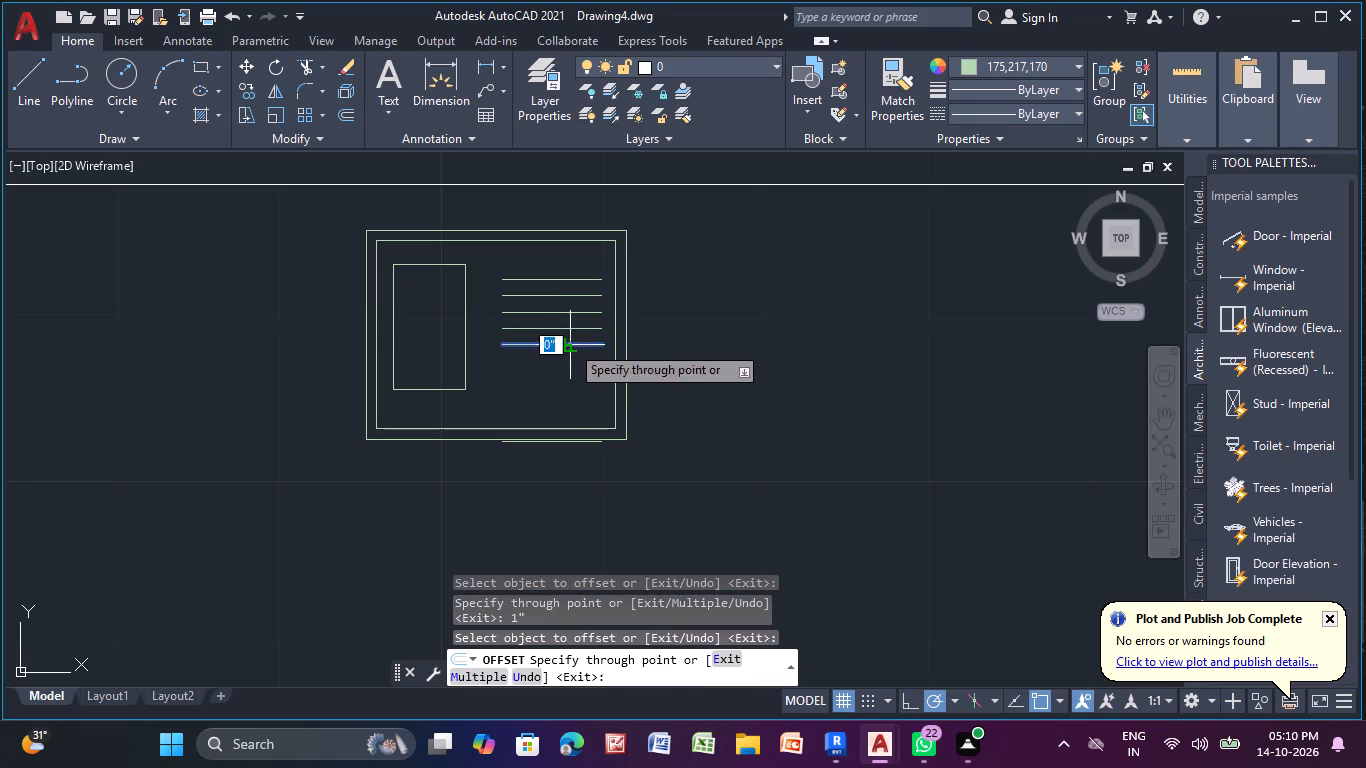
key("1")
key("shift+quotedbl")
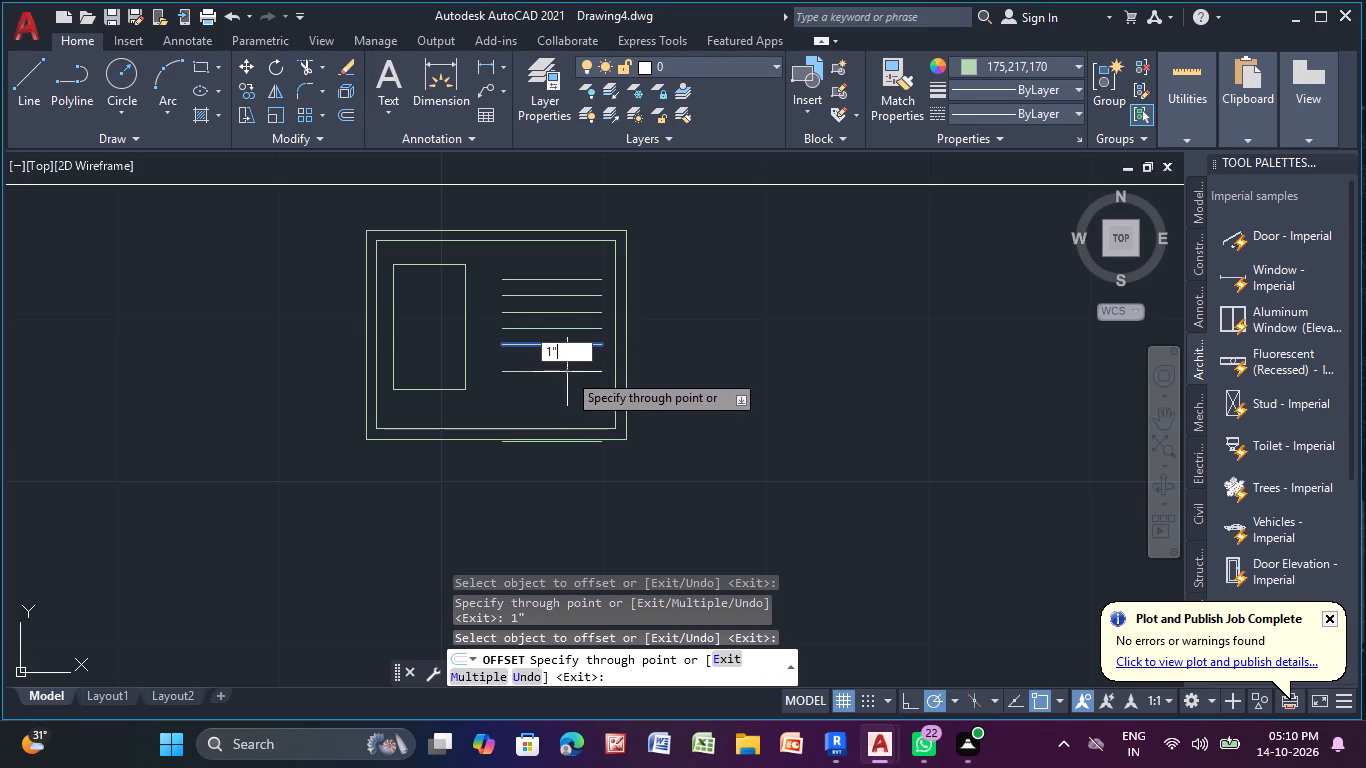
key("Return")
left_click(563, 361)
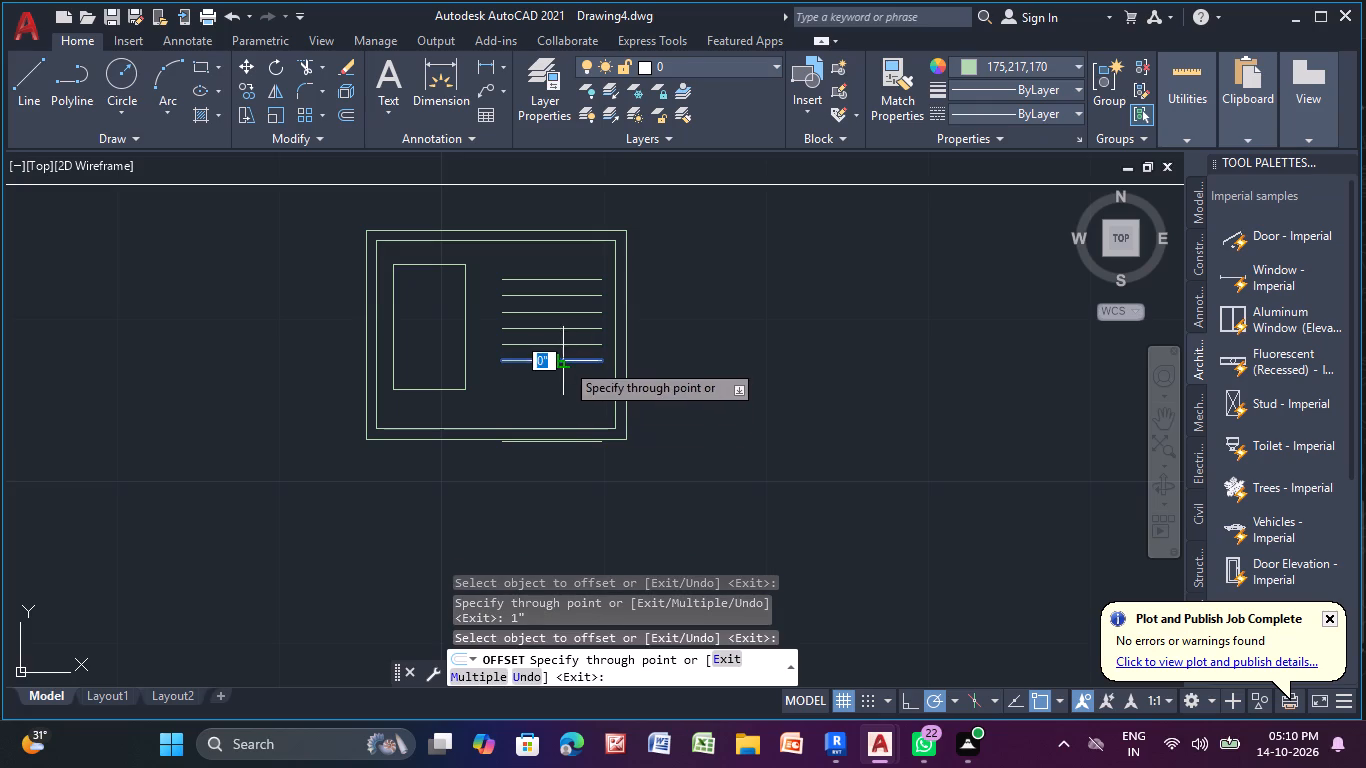
key("1")
key("shift+quotedbl")
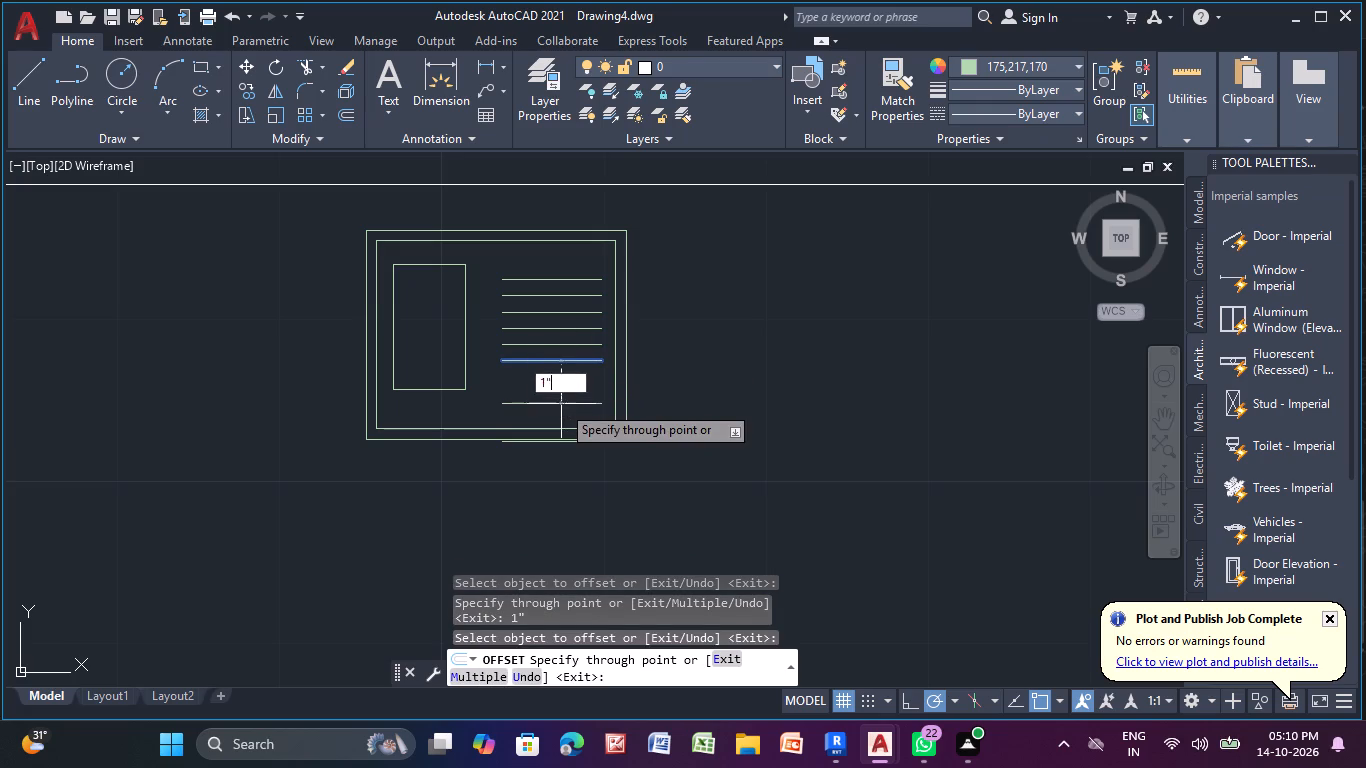
key("Return")
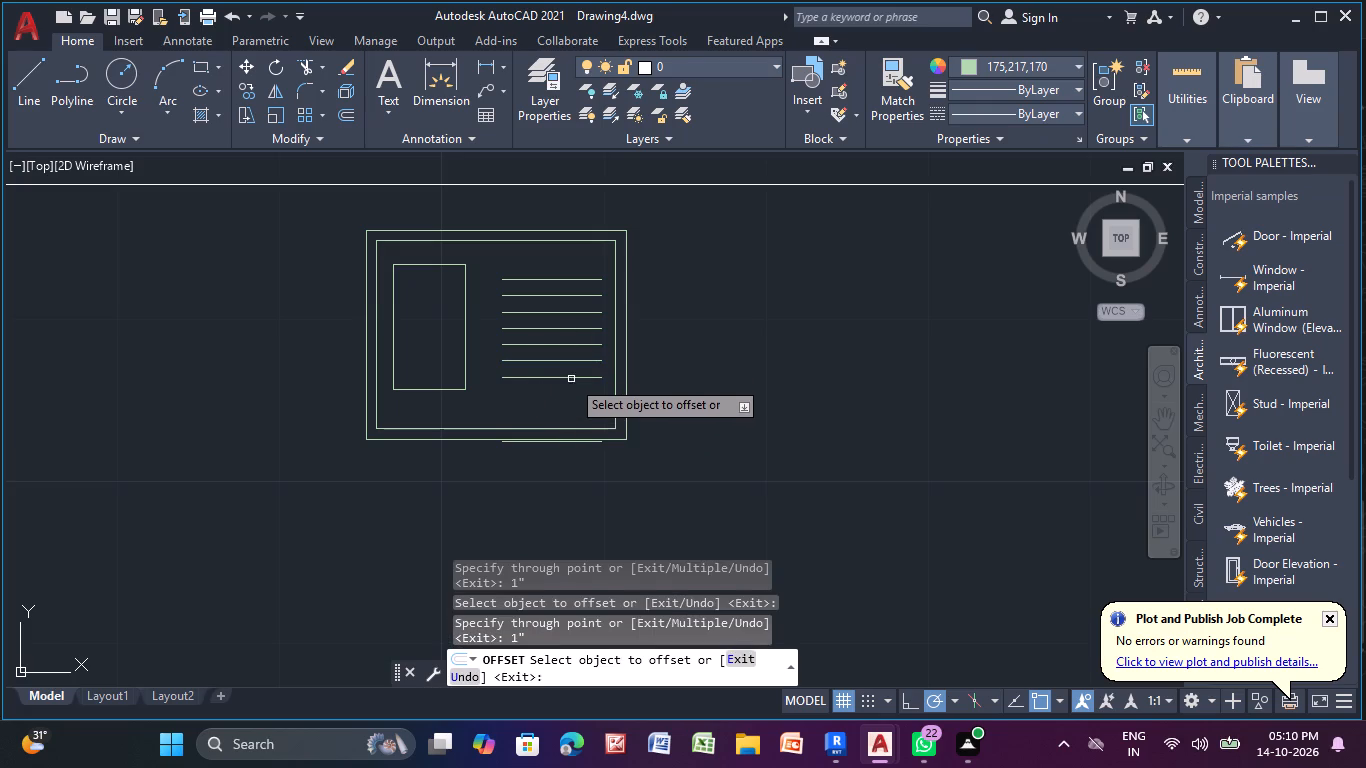
left_click(575, 374)
left_click(573, 377)
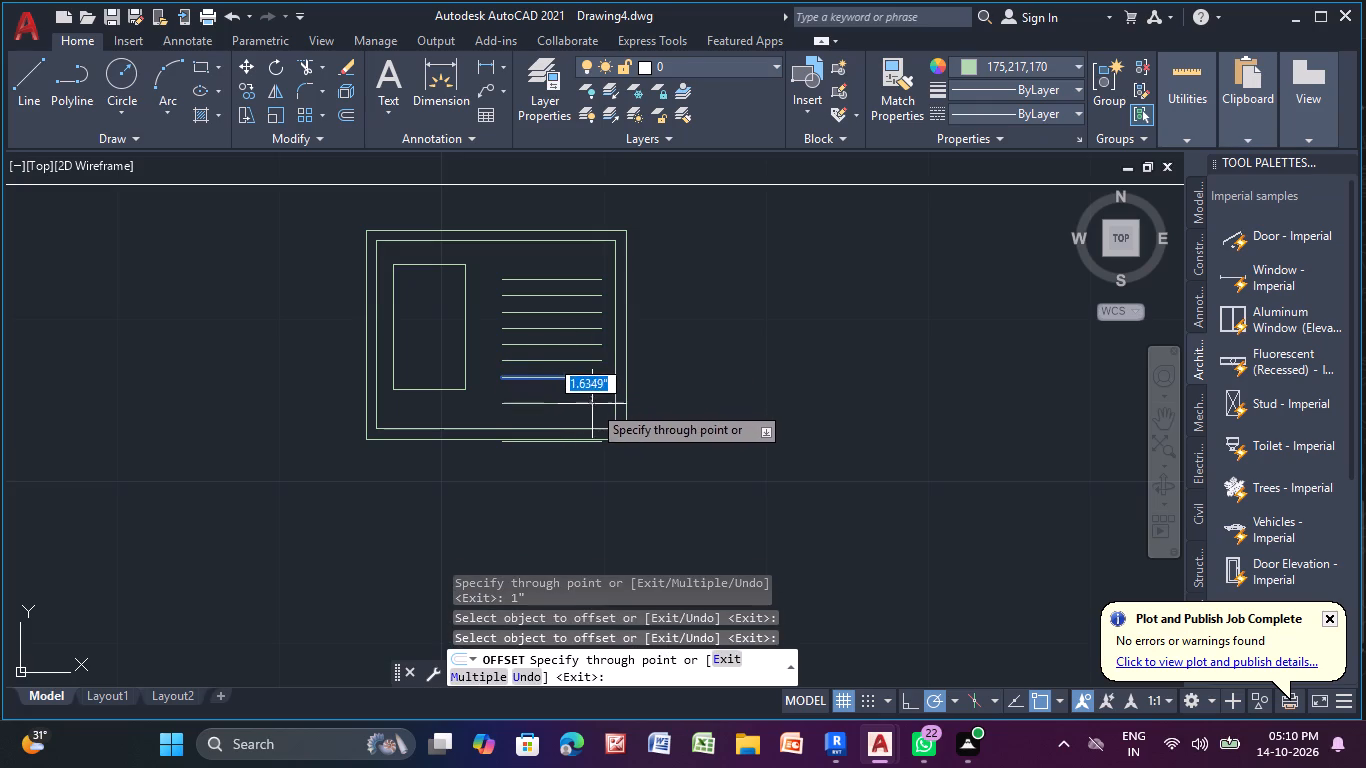
key("1")
key("shift+quotedbl")
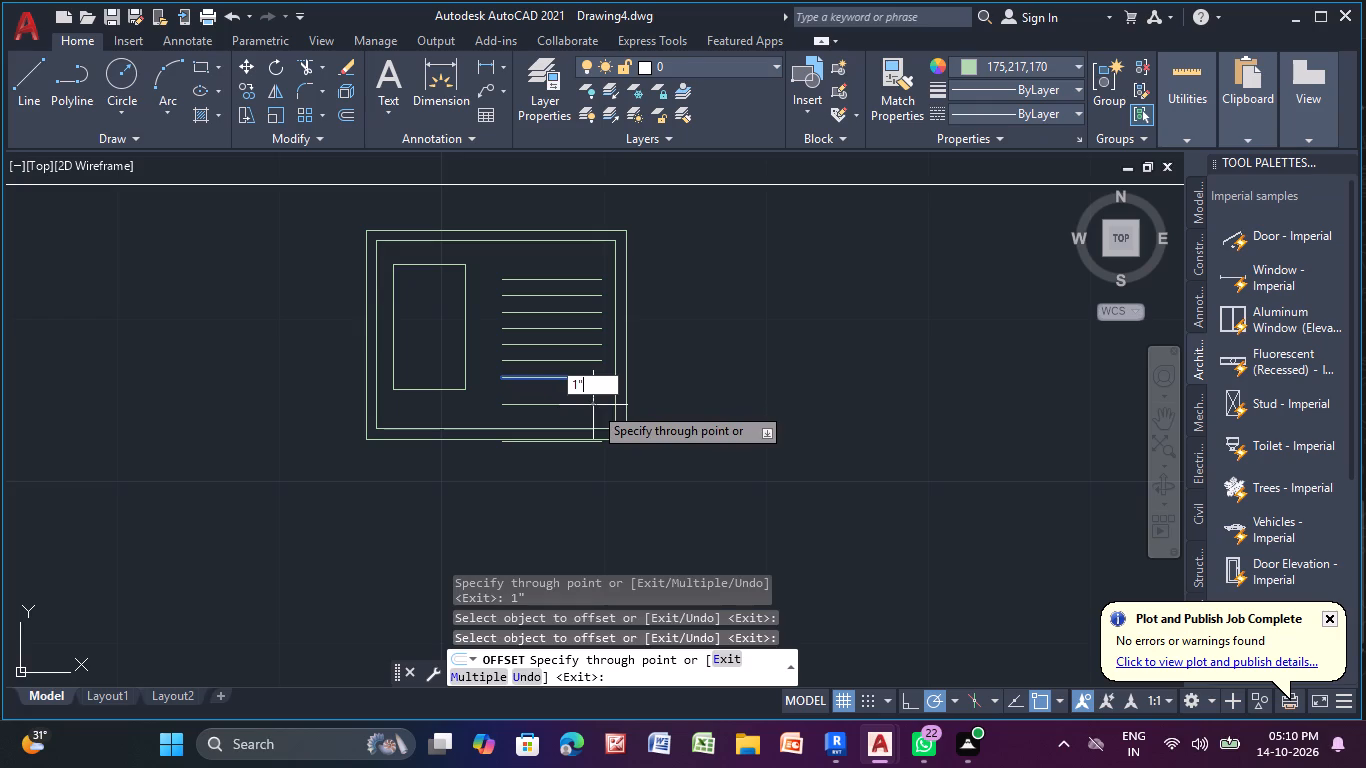
key("Return")
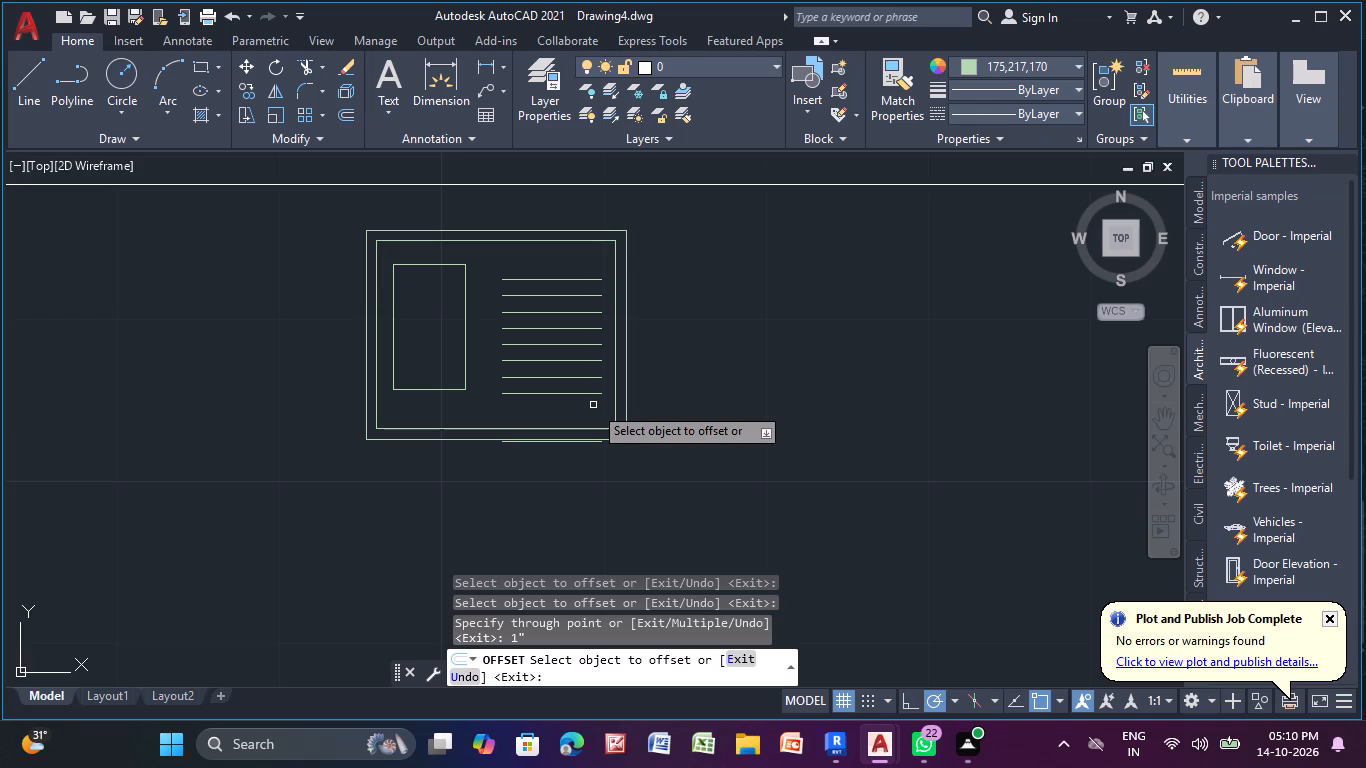
key("Escape")
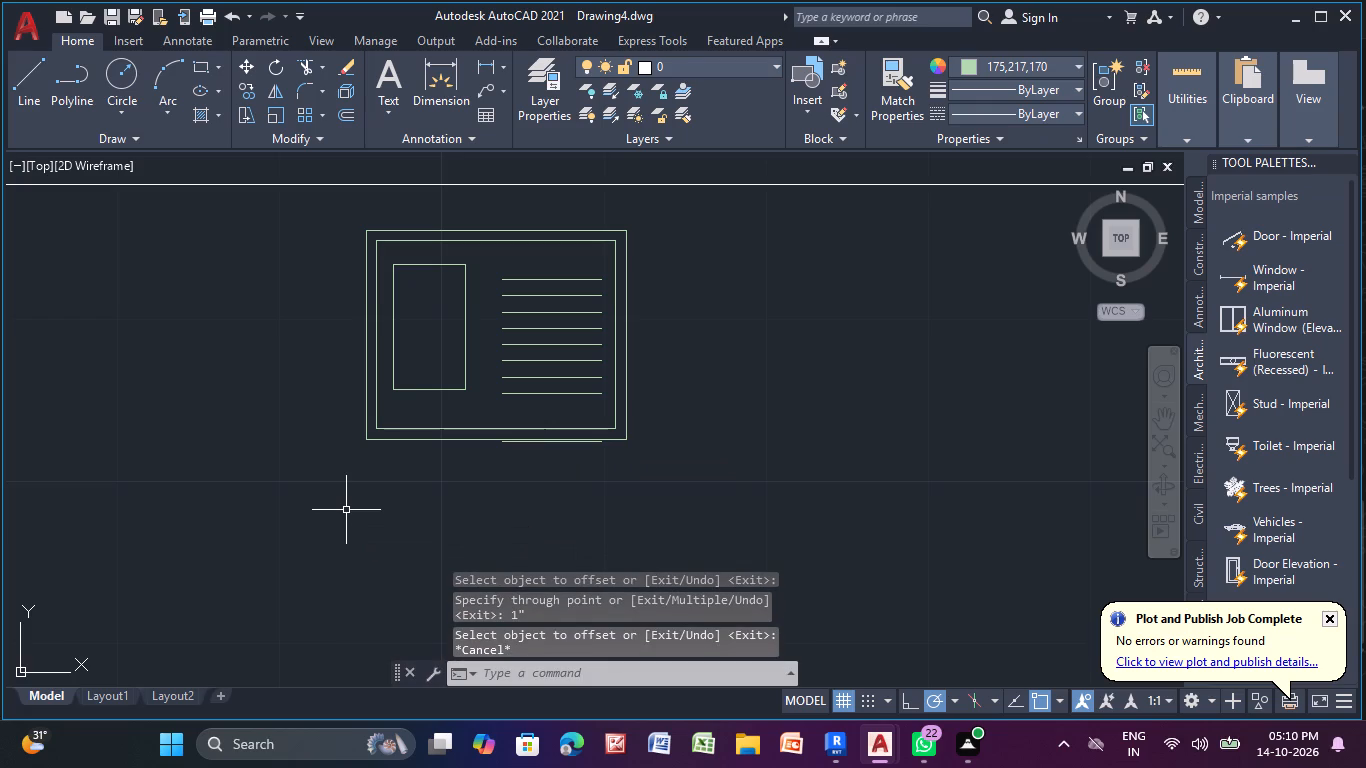
Delete the two overlapping stray lines just below the bordered rectangle.
scroll(536, 441, "up", 3)
left_click(528, 452)
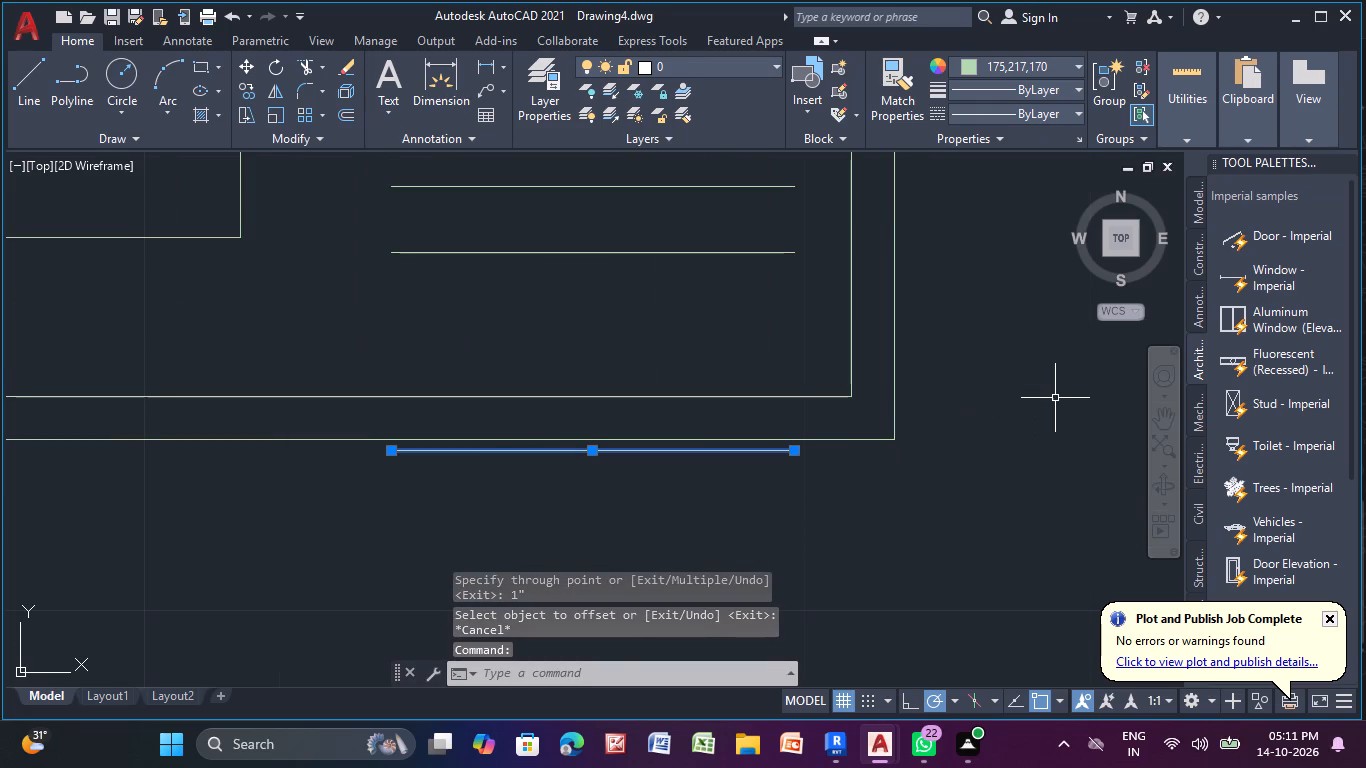
key("Delete")
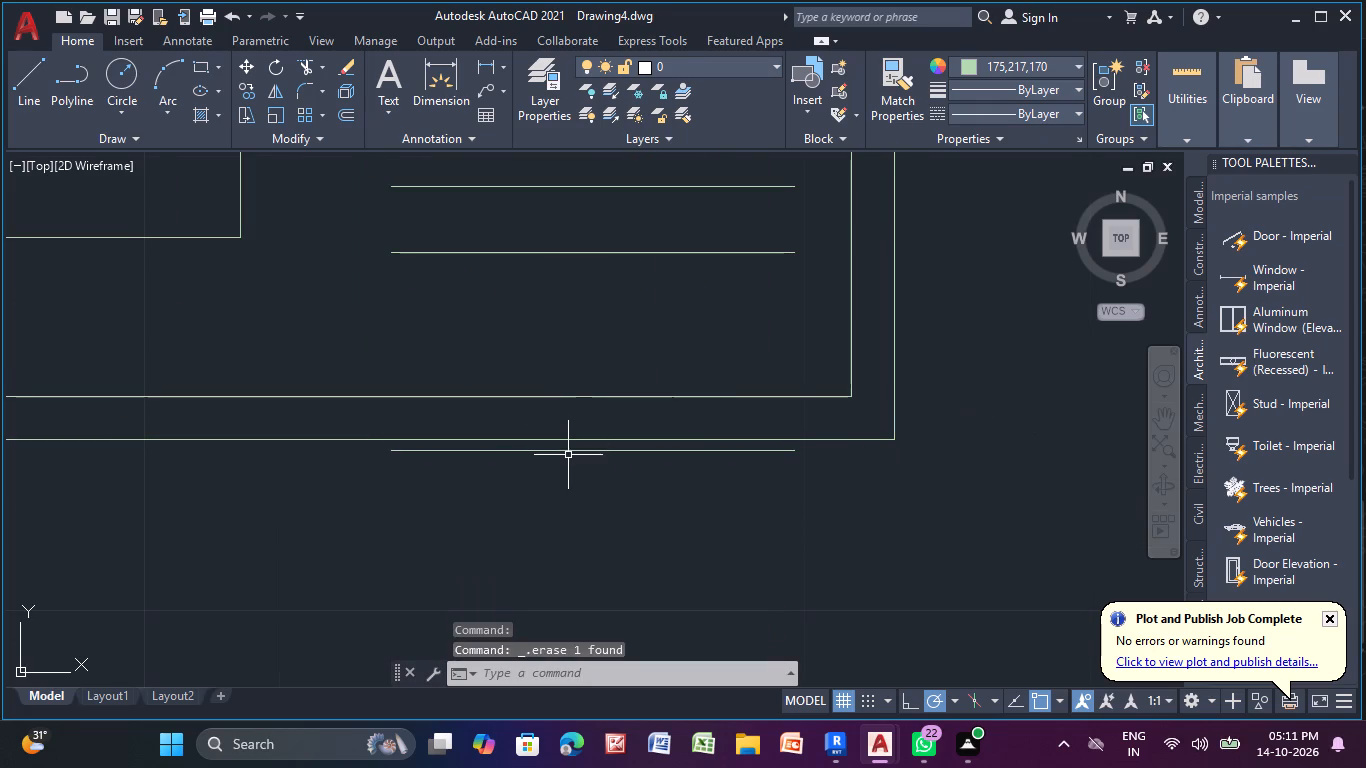
left_click(576, 453)
key("Delete")
Draw a small upright rectangle below the bordered item, near the west wall of the upper-left room.
scroll(573, 456, "down", 3)
scroll(684, 417, "down", 2)
middle_click_drag(677, 432, 533, 270)
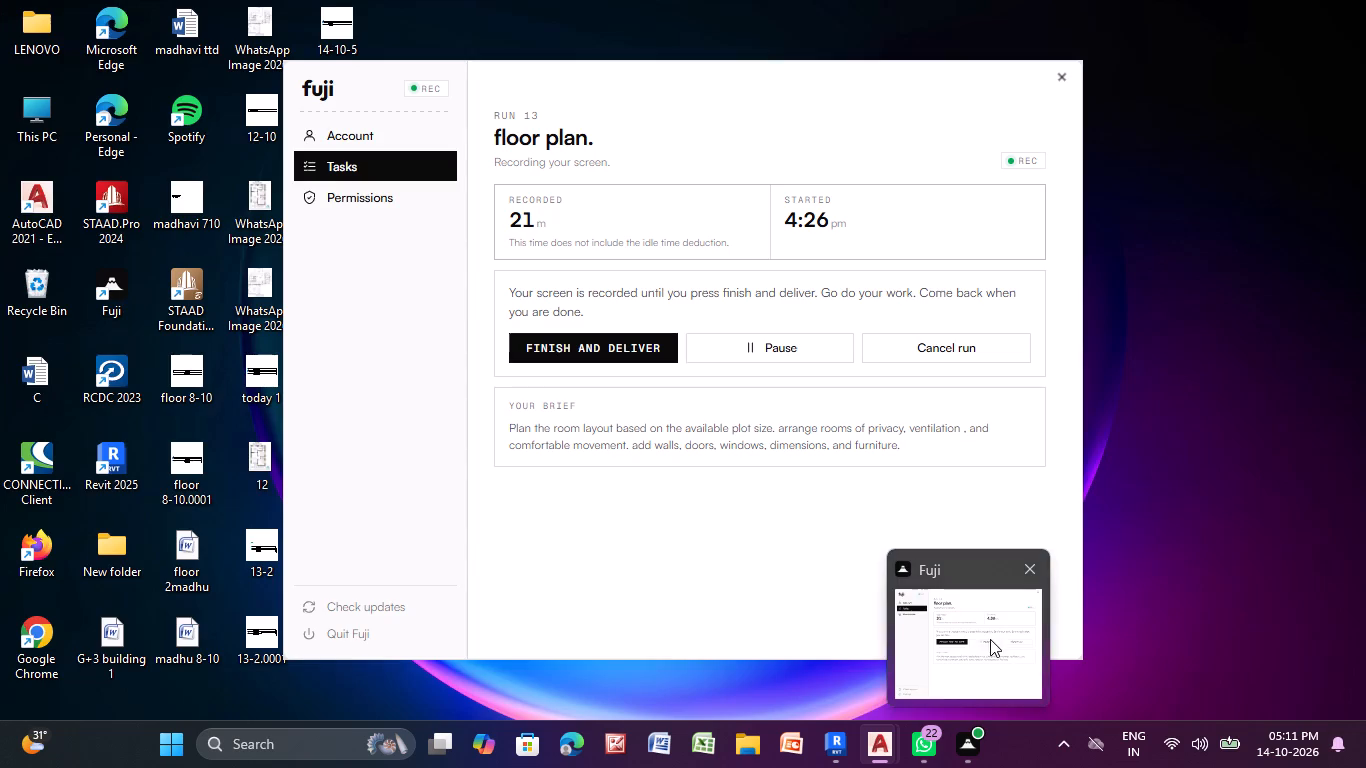
scroll(474, 120, "down", 2)
scroll(619, 398, "down", 3)
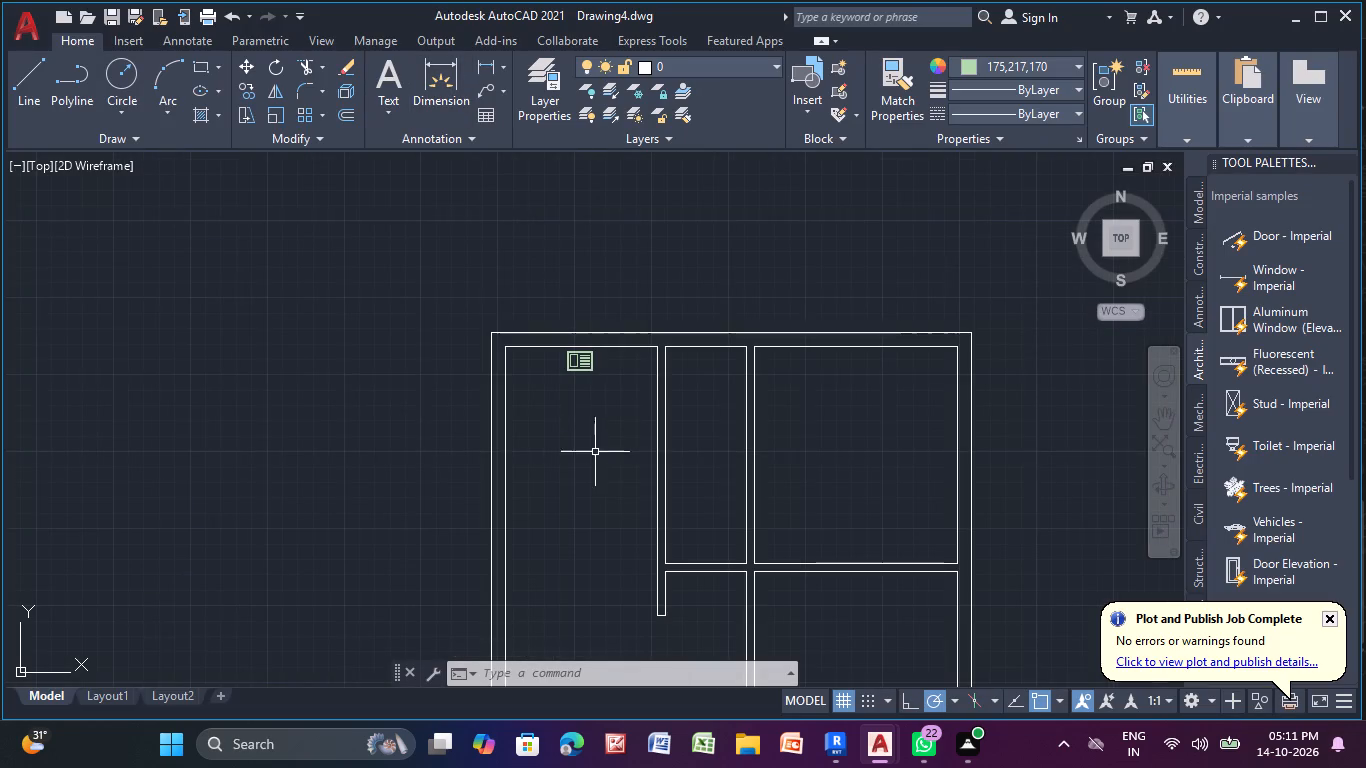
middle_click_drag(531, 372, 421, 298)
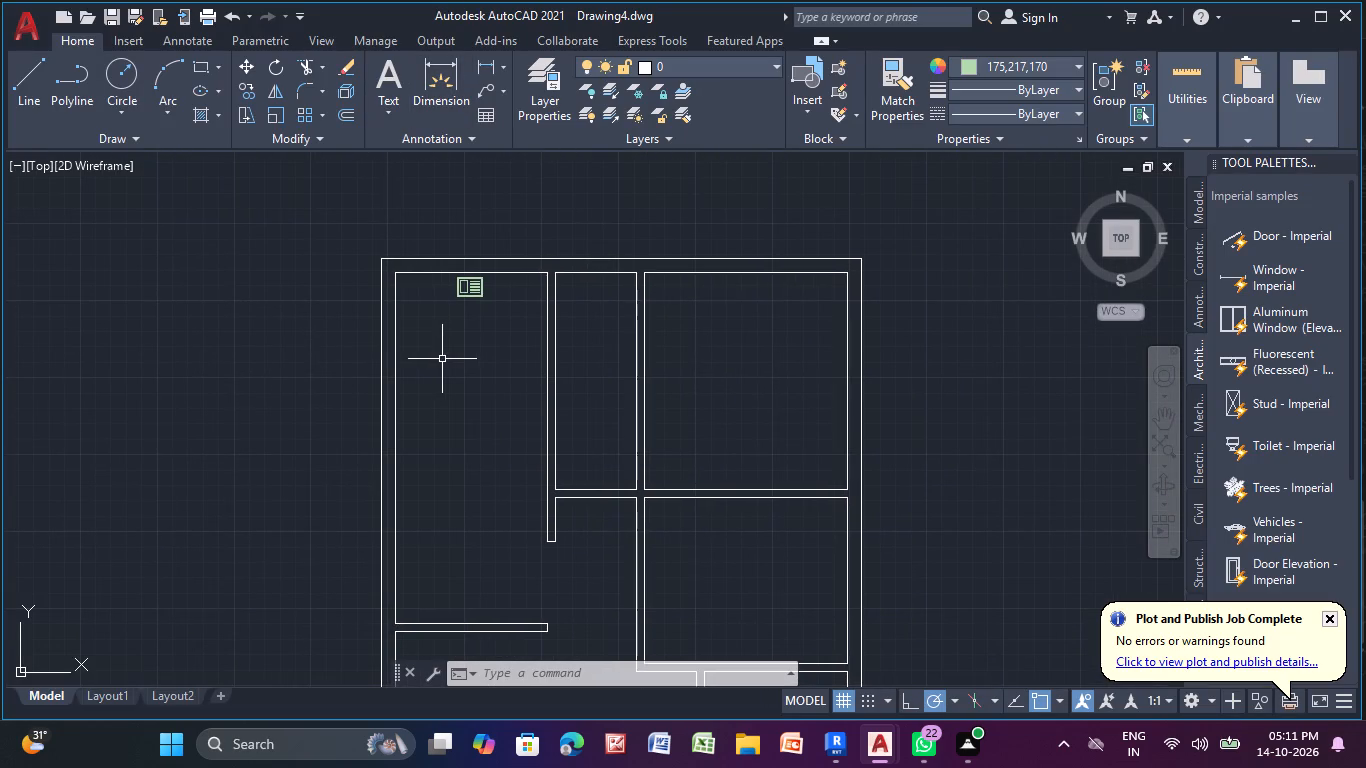
middle_click_drag(442, 364, 441, 375)
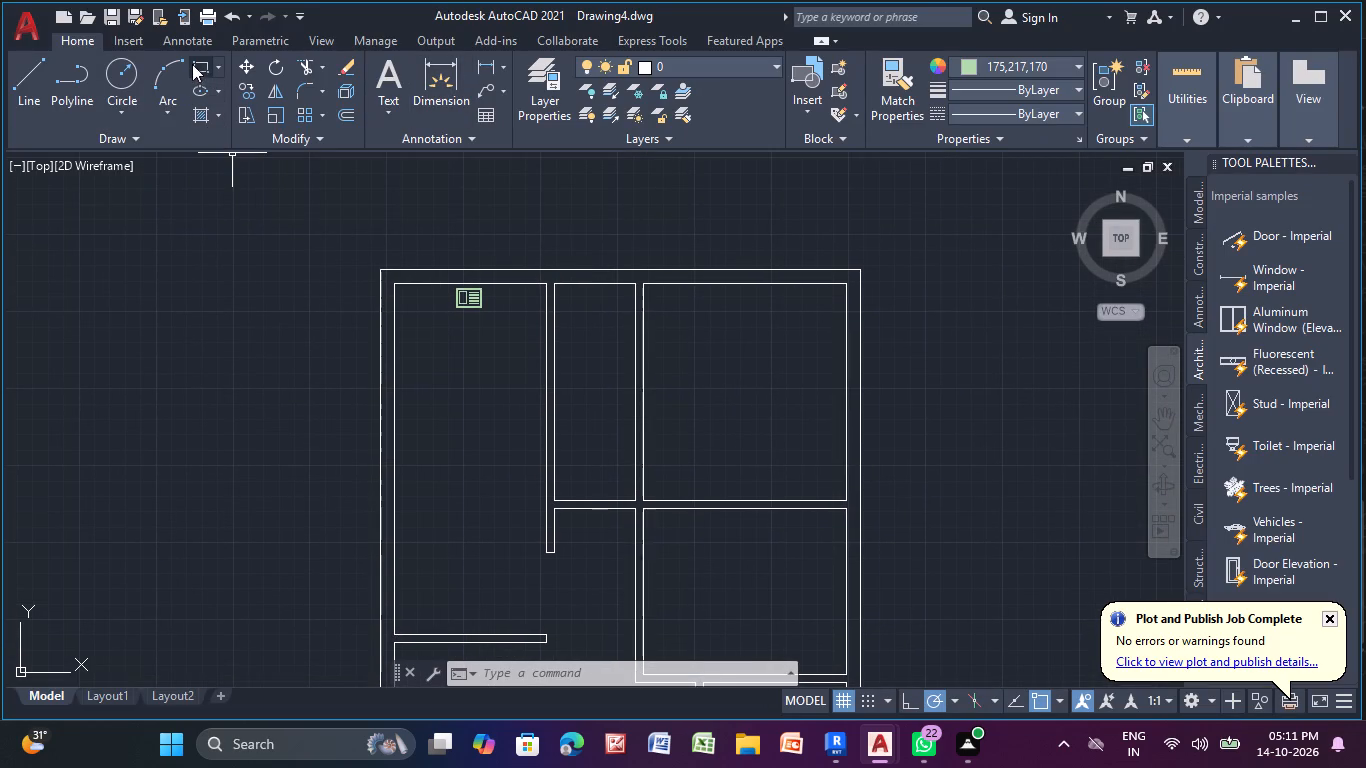
left_click(192, 64)
scroll(416, 357, "up", 2)
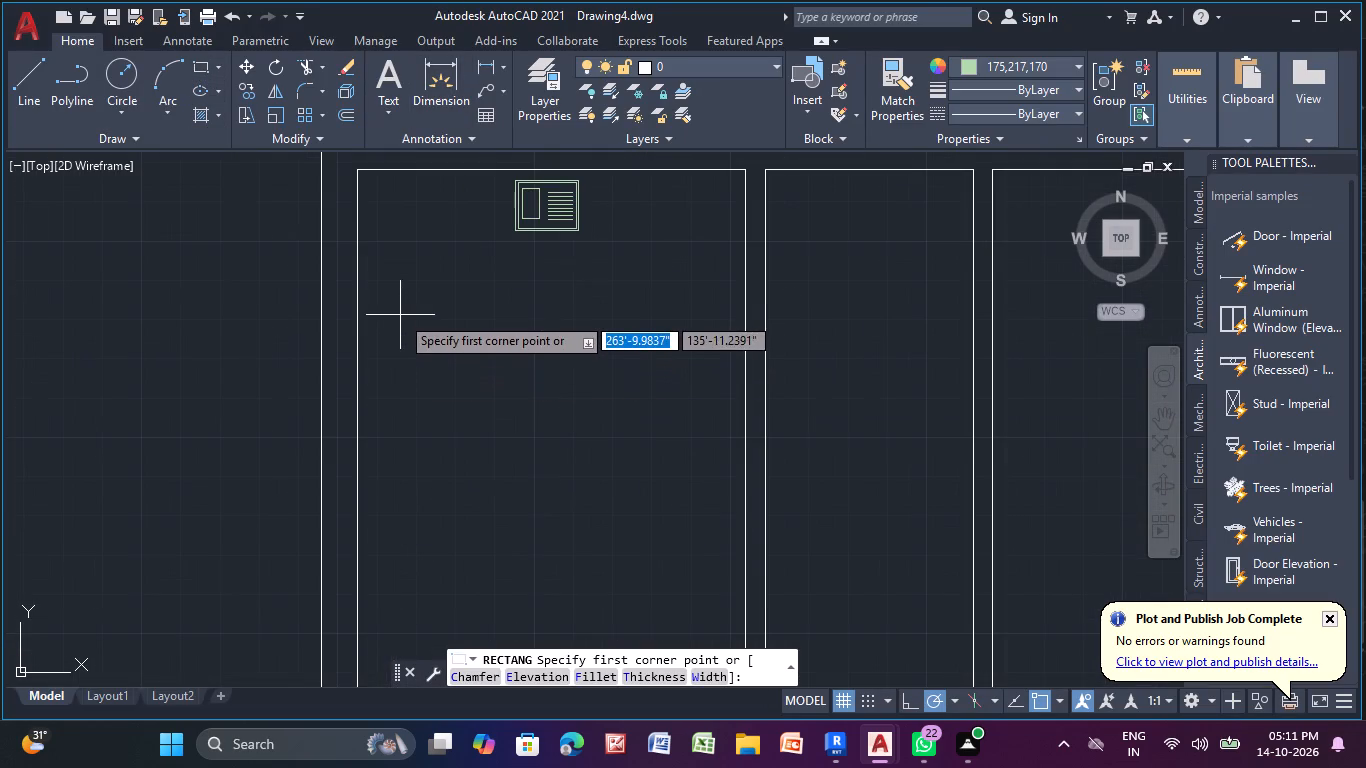
left_click(398, 313)
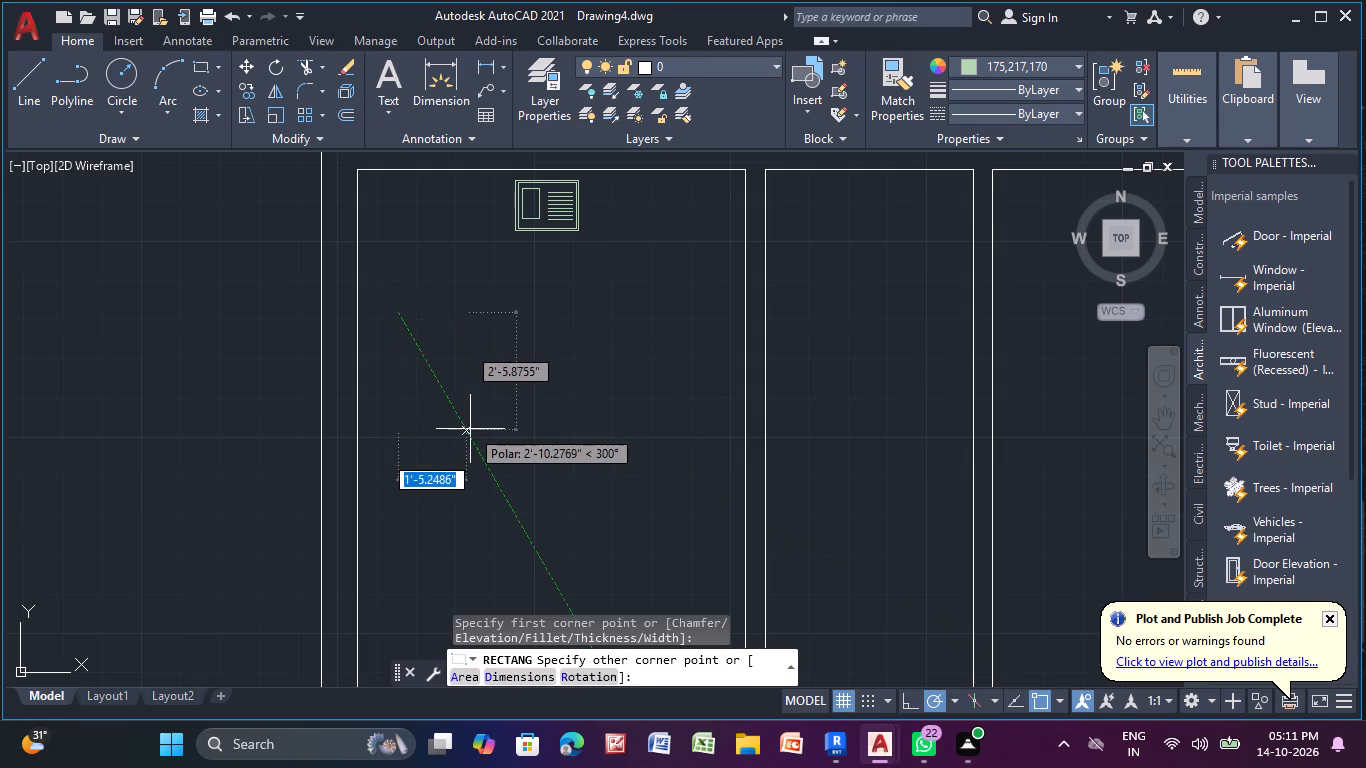
left_click(469, 444)
Draw a circle of about 1.8" radius inside the new upright rectangle, in its lower-left part.
middle_click_drag(483, 357, 395, 377)
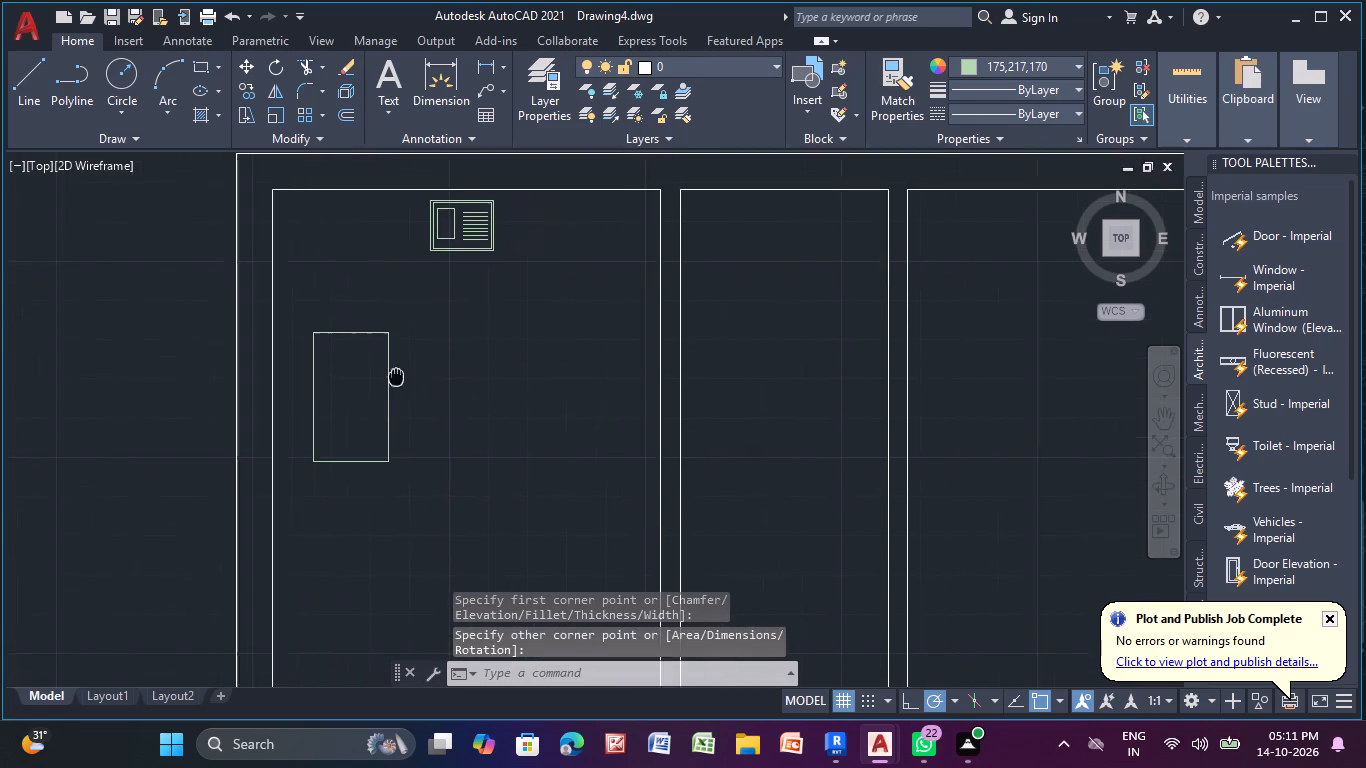
middle_click_drag(395, 377, 336, 330)
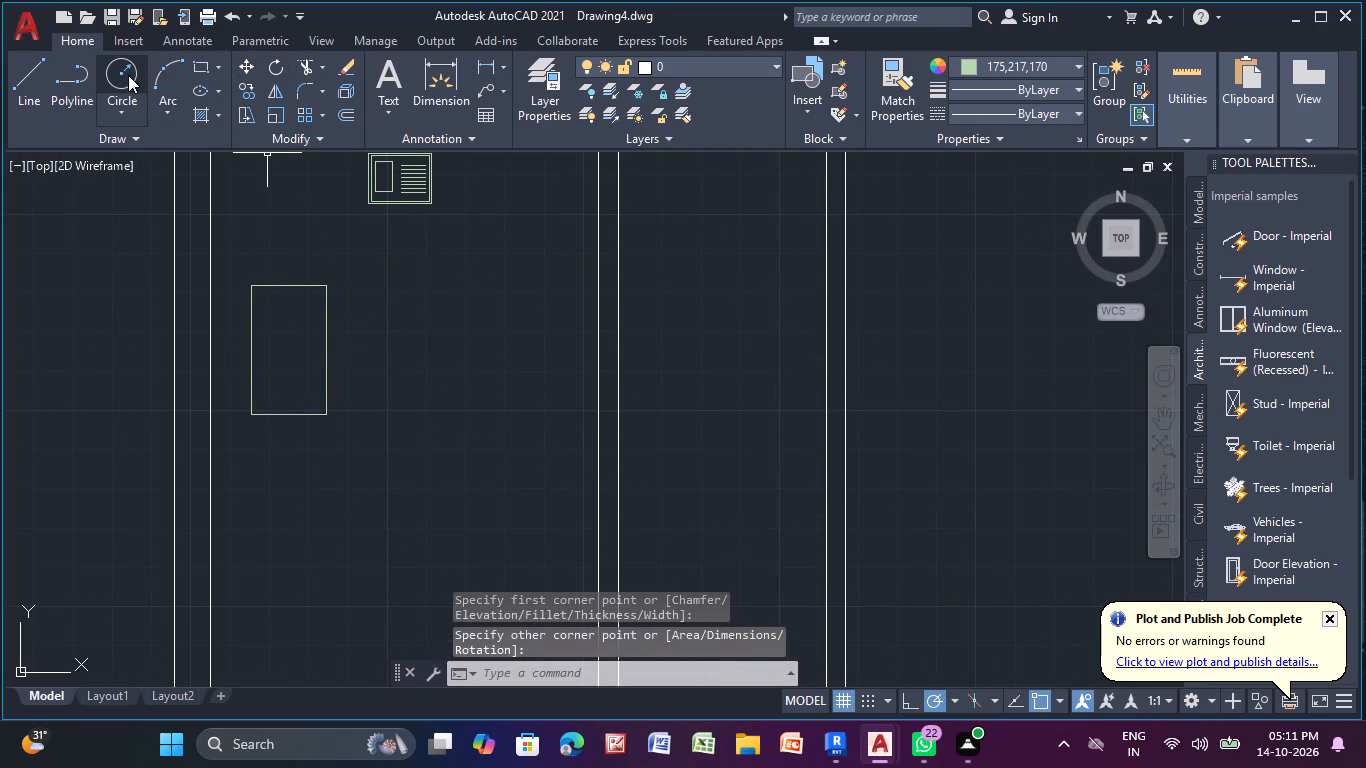
left_click(127, 75)
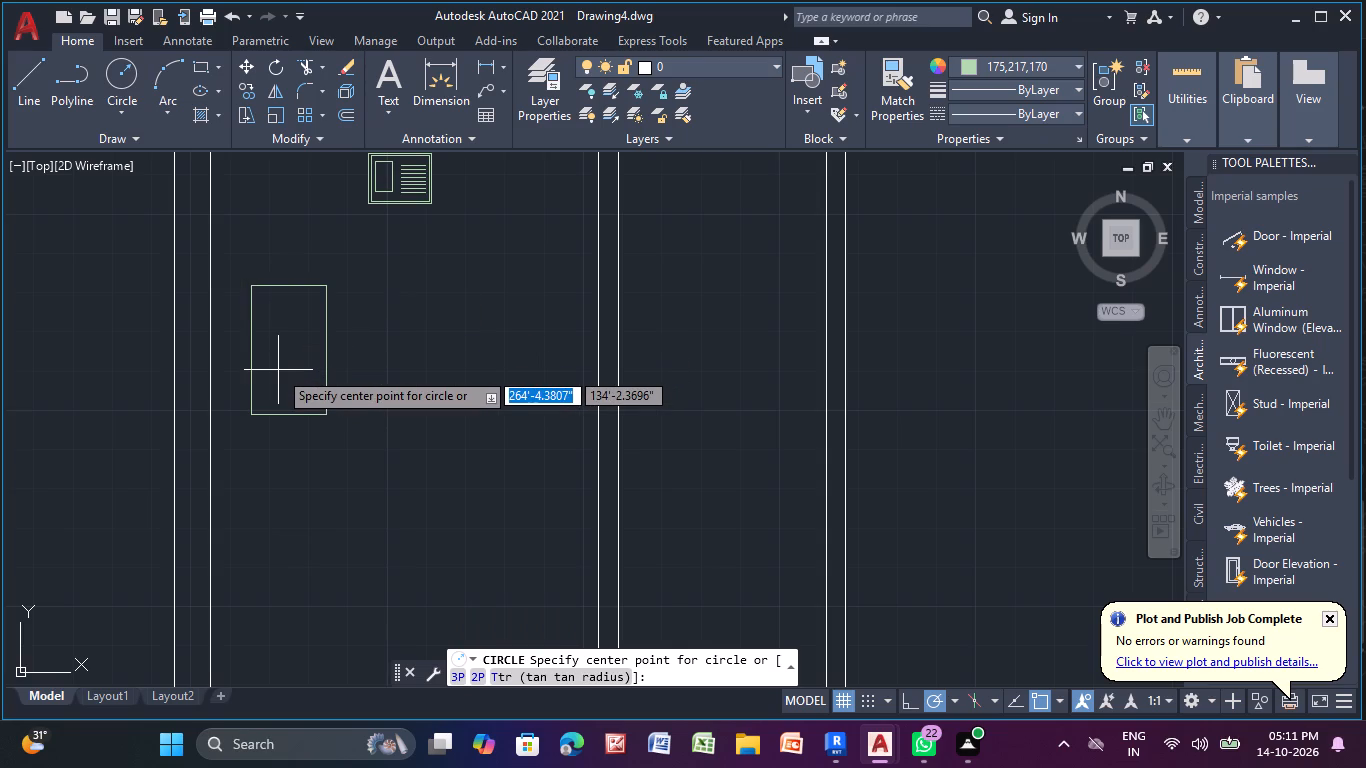
left_click(277, 374)
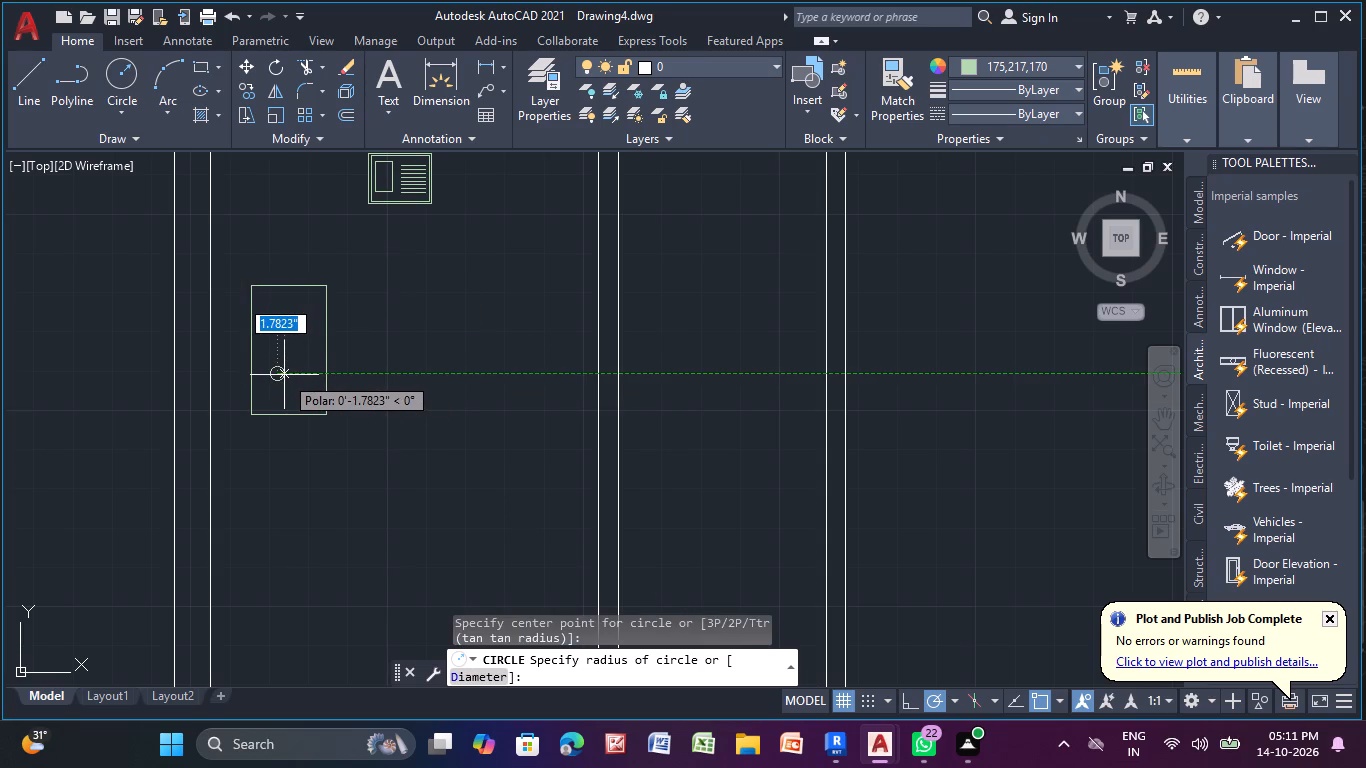
left_click(284, 375)
Copy the circle straight up to two positions inside the rectangle, the upper one about 1'-5" above the original.
left_click(281, 370)
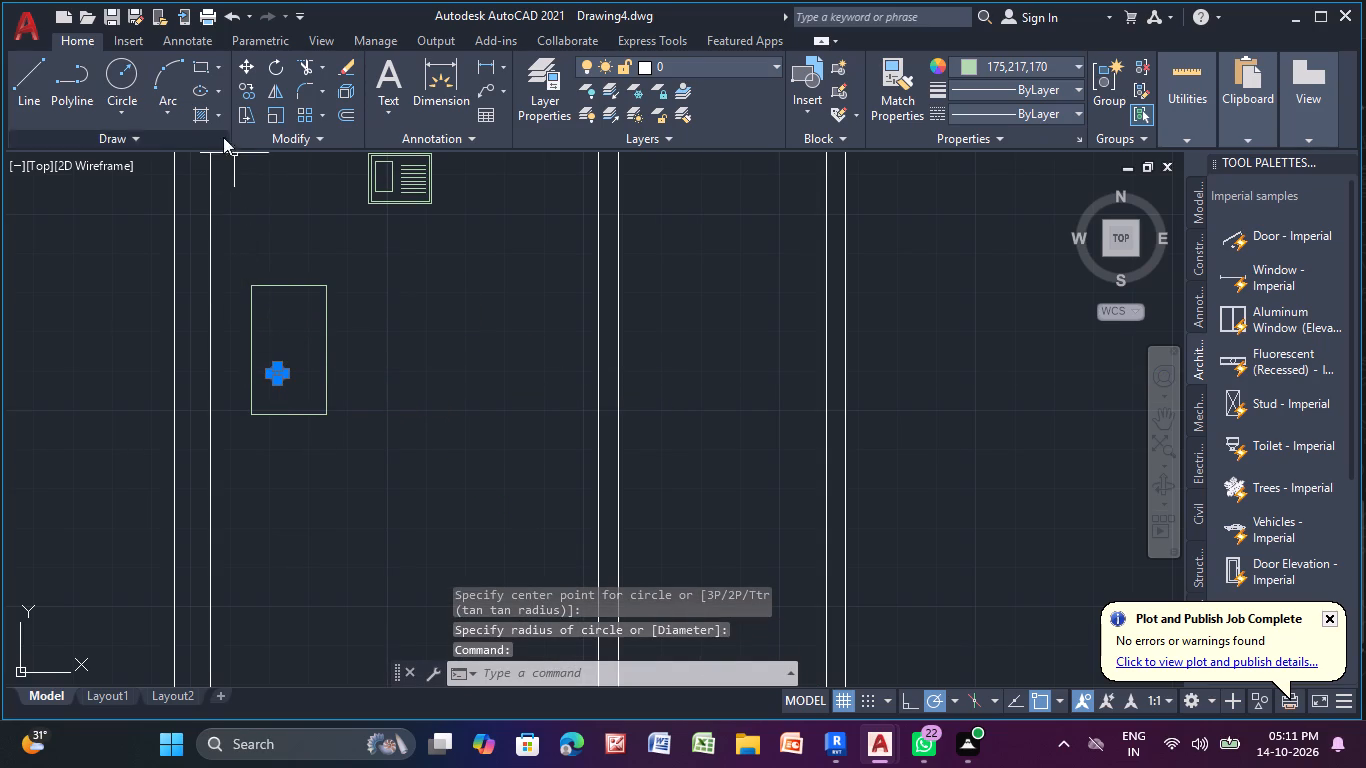
left_click(125, 78)
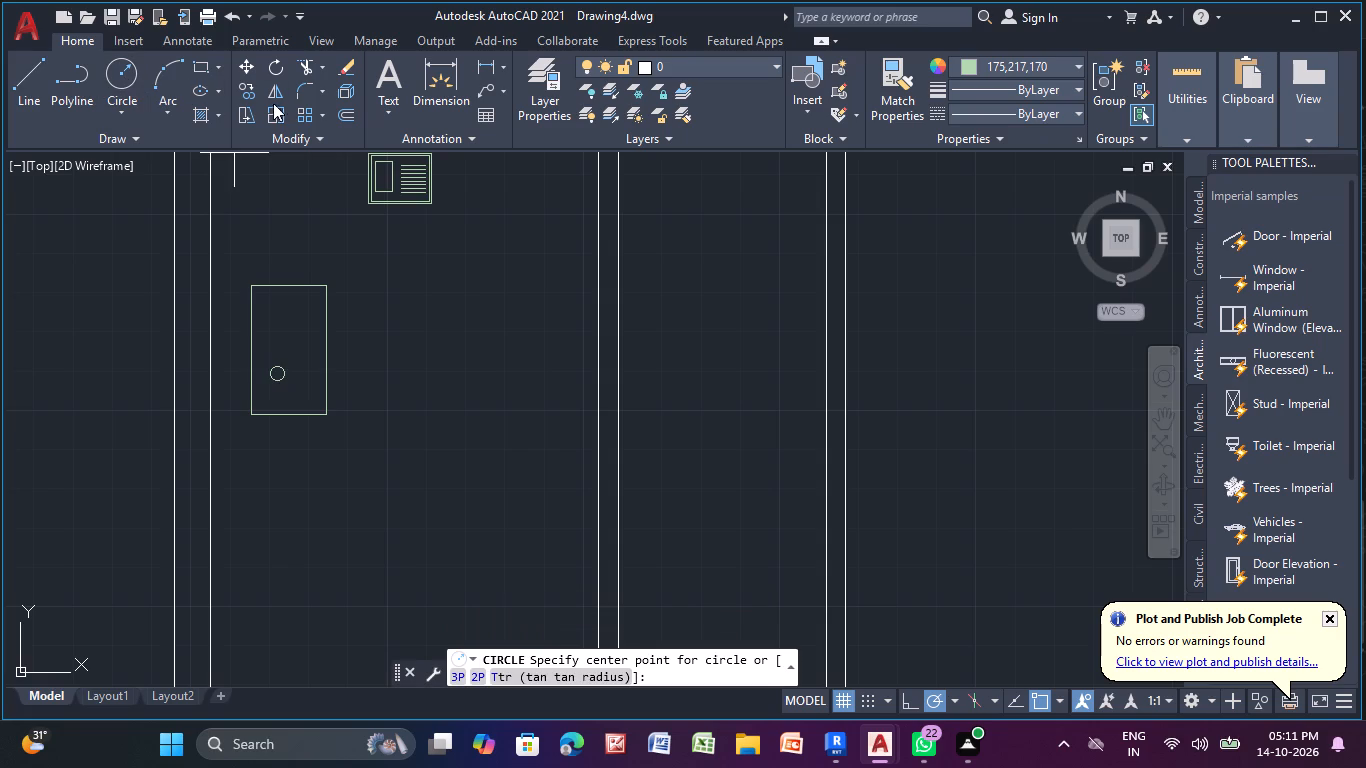
left_click(253, 92)
left_click(277, 368)
right_click(276, 365)
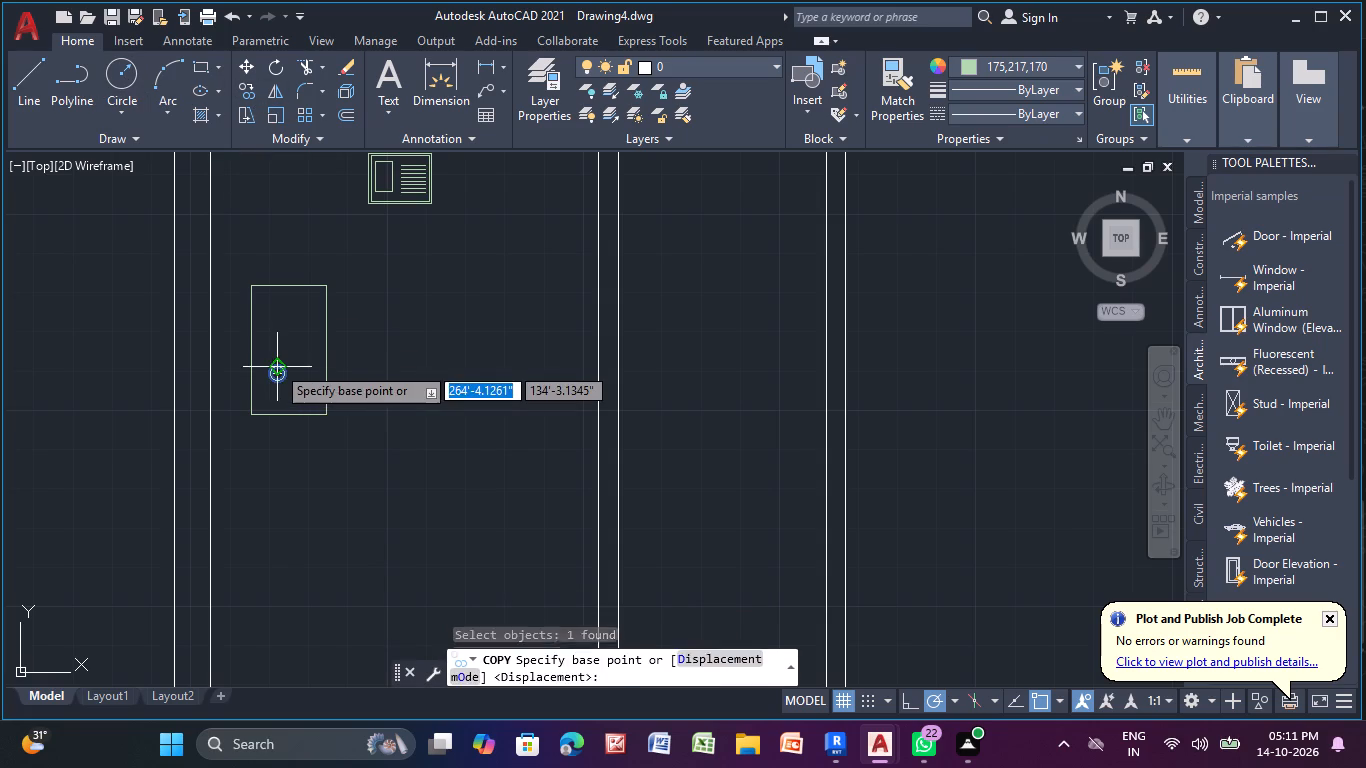
left_click(276, 366)
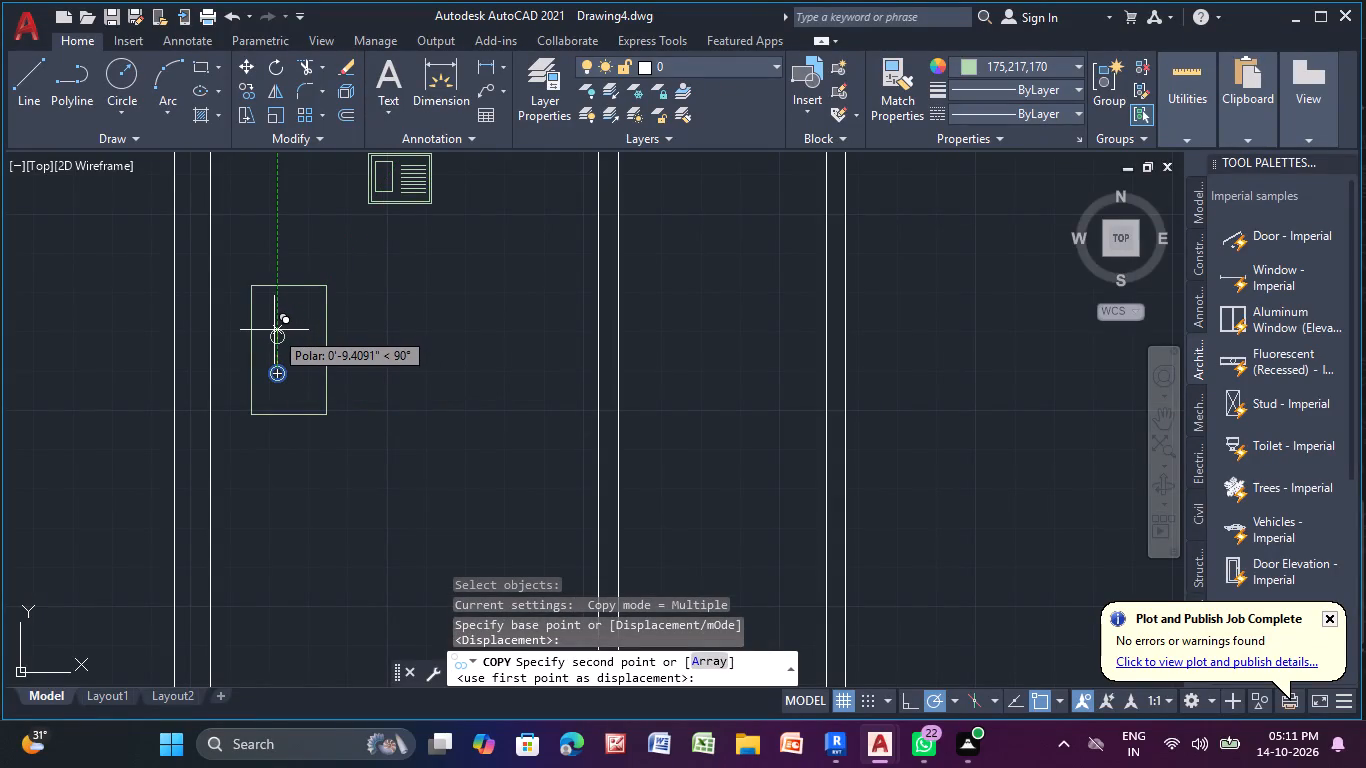
left_click(276, 327)
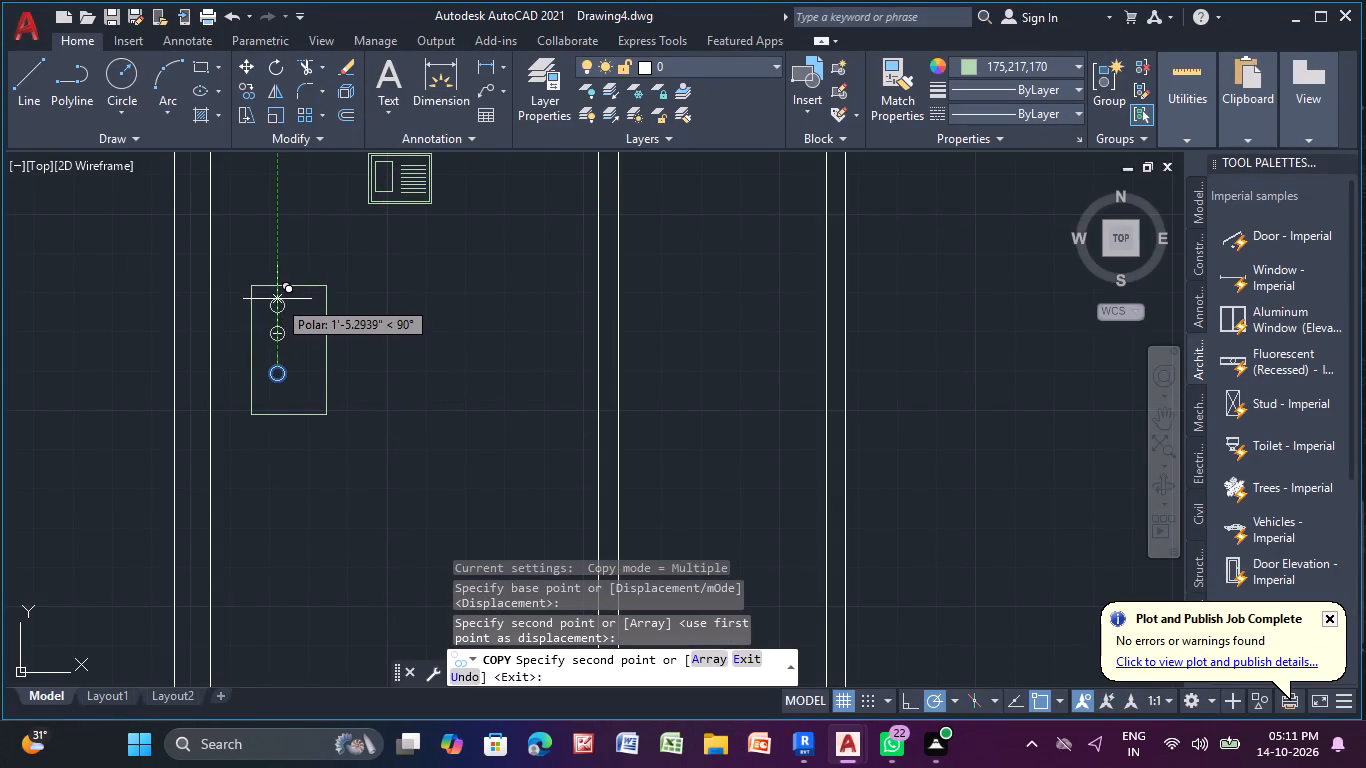
left_click(277, 299)
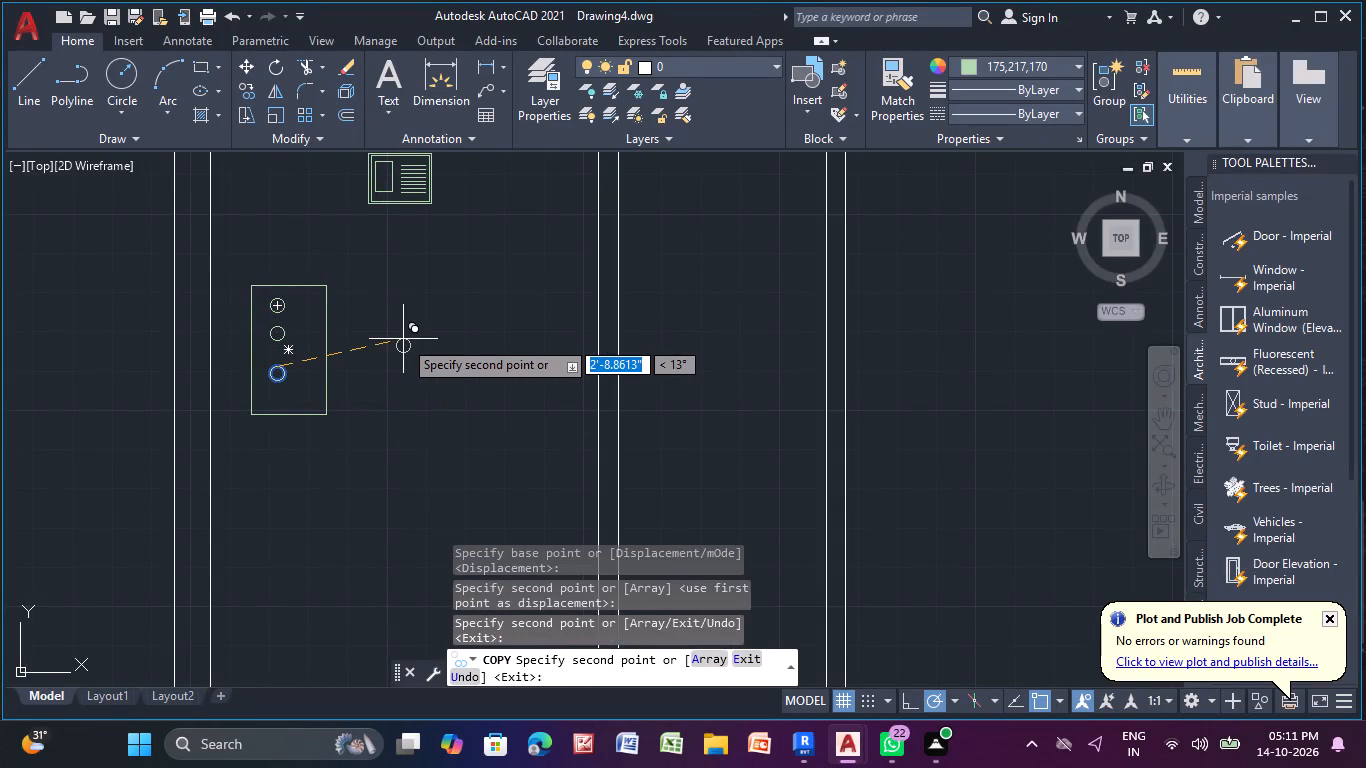
key("Escape")
key("Escape")
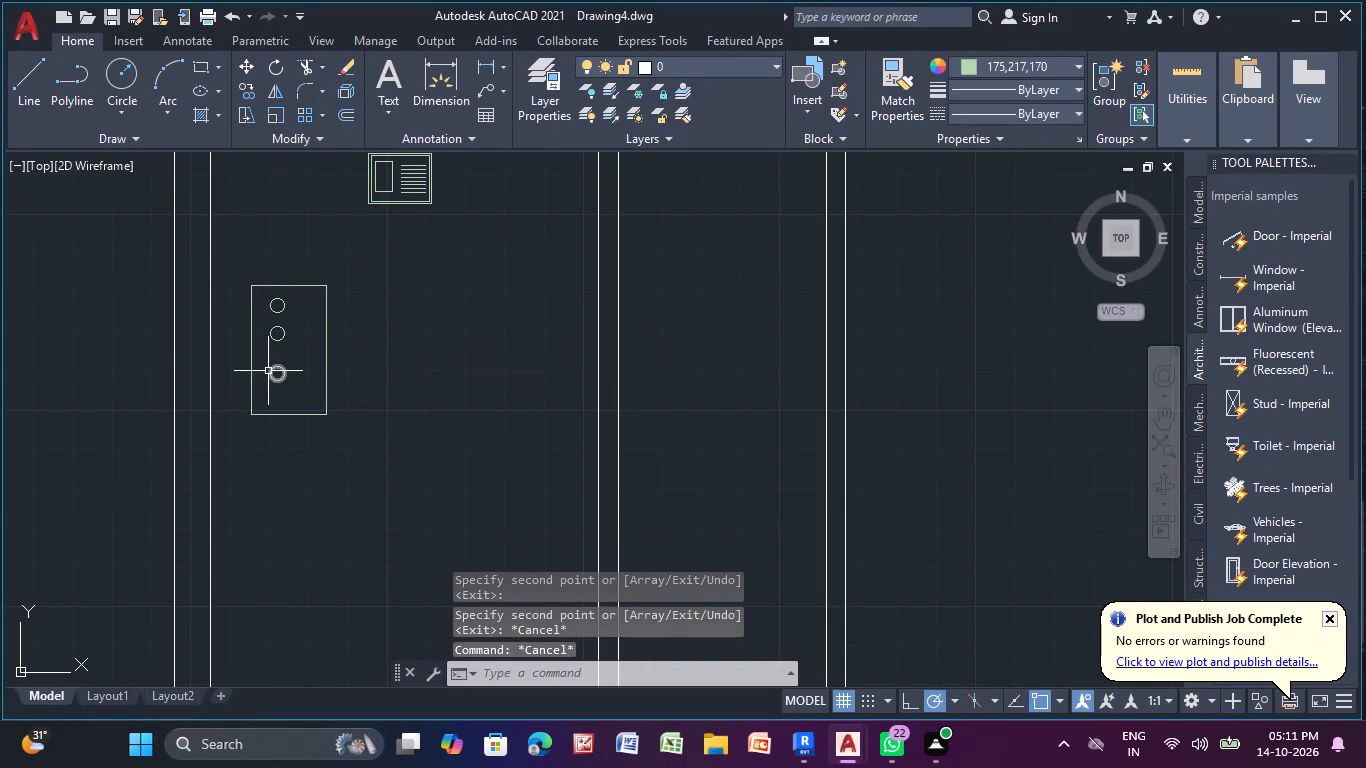
Move the lowest circle about 1.8" to the right by its centre.
left_click(268, 371)
scroll(294, 381, "up", 4)
left_click(178, 323)
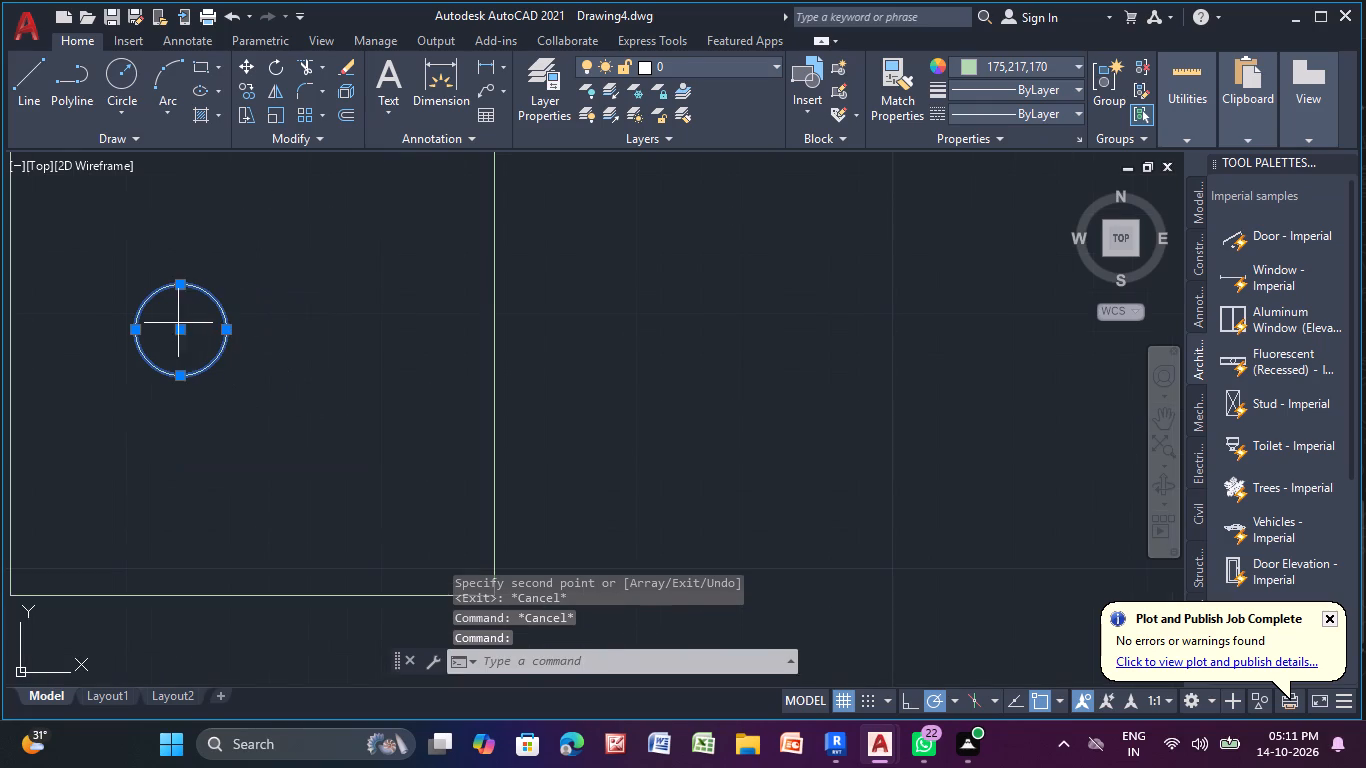
left_click(183, 326)
left_click(181, 332)
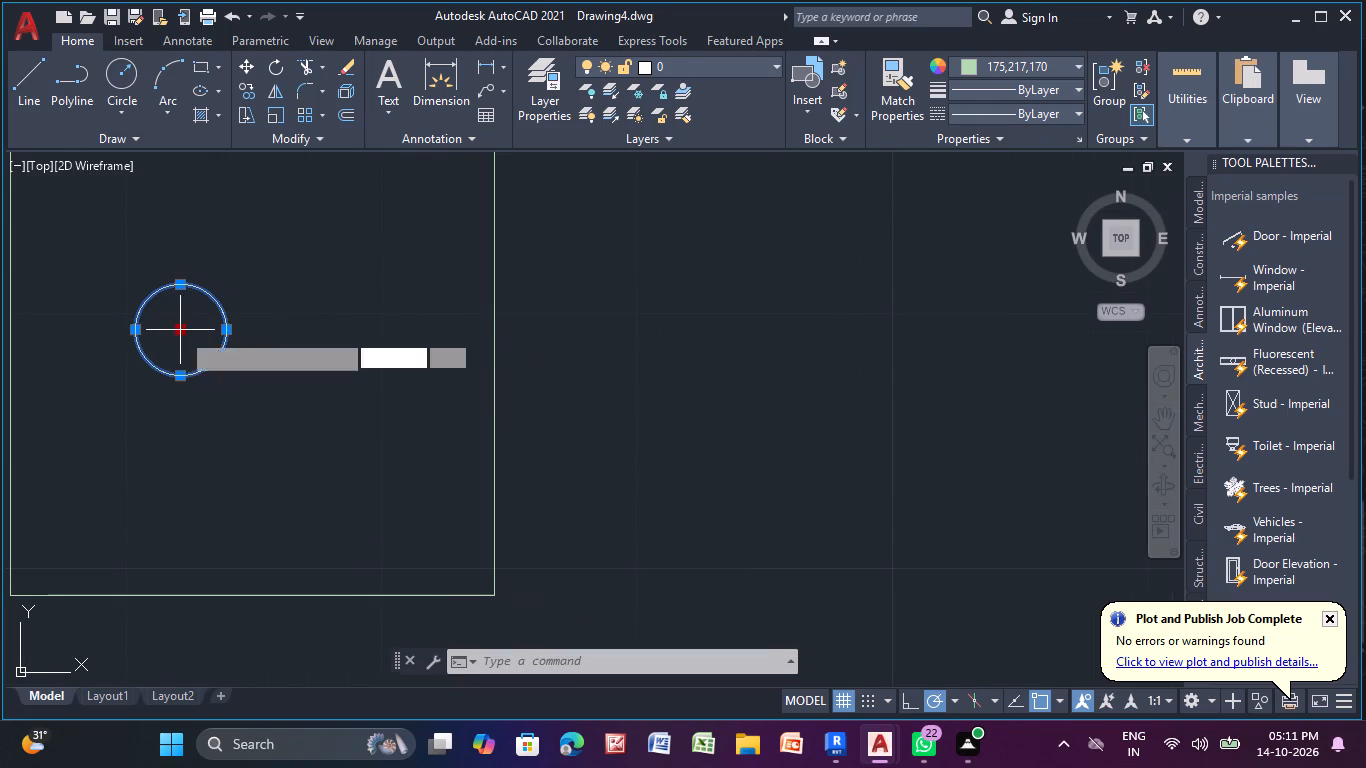
scroll(234, 340, "down", 2)
middle_click_drag(234, 340, 251, 360)
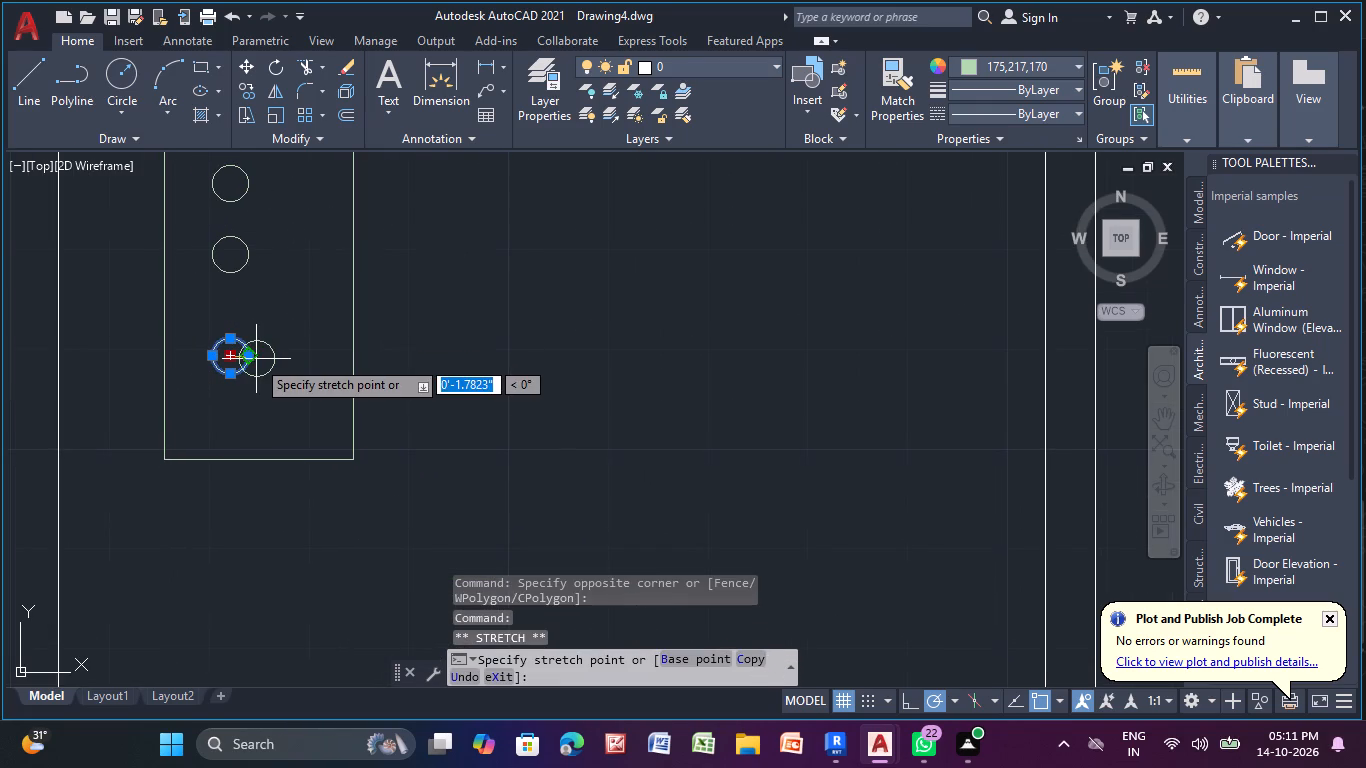
left_click(256, 359)
scroll(283, 339, "down", 2)
middle_click_drag(287, 340, 297, 378)
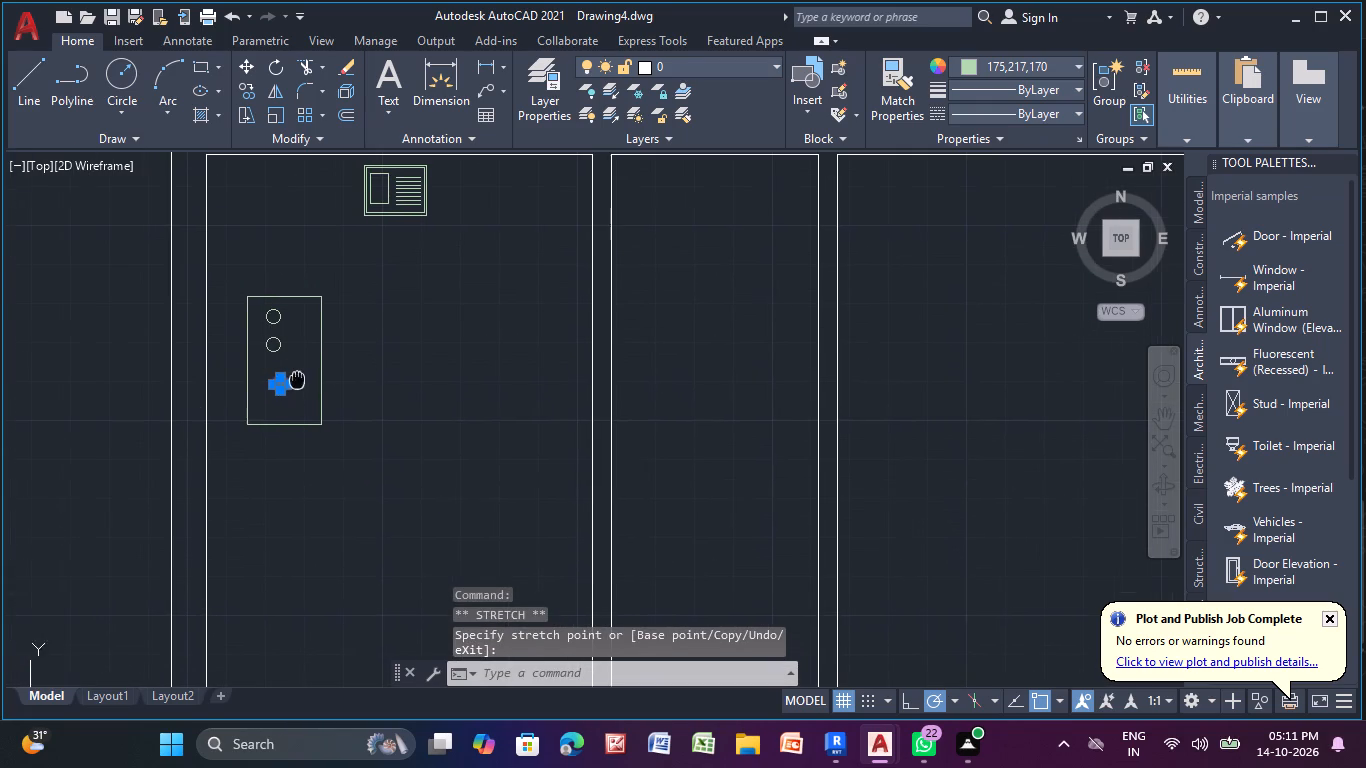
key("Escape")
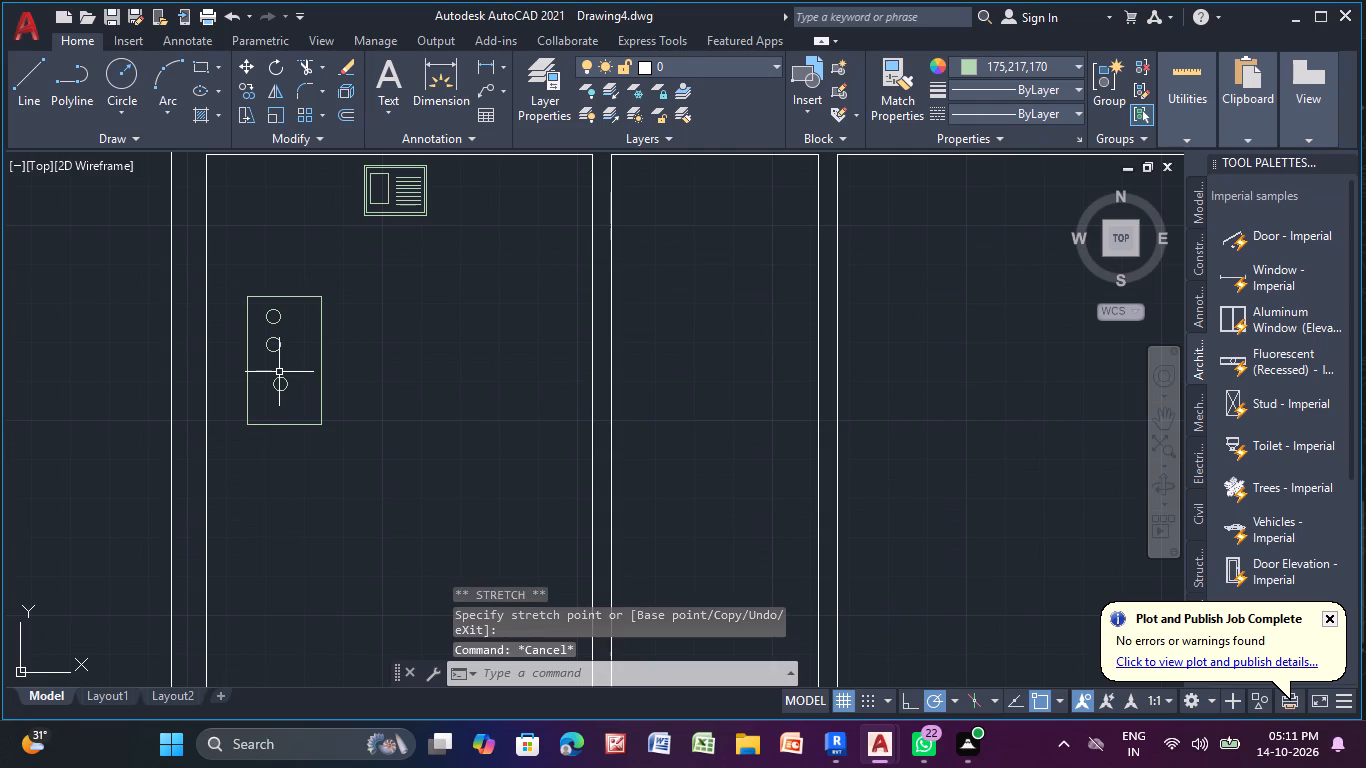
Copy the lowest circle to two positions above it, one about 10" straight up and one near the rectangle's top edge.
left_click(273, 385)
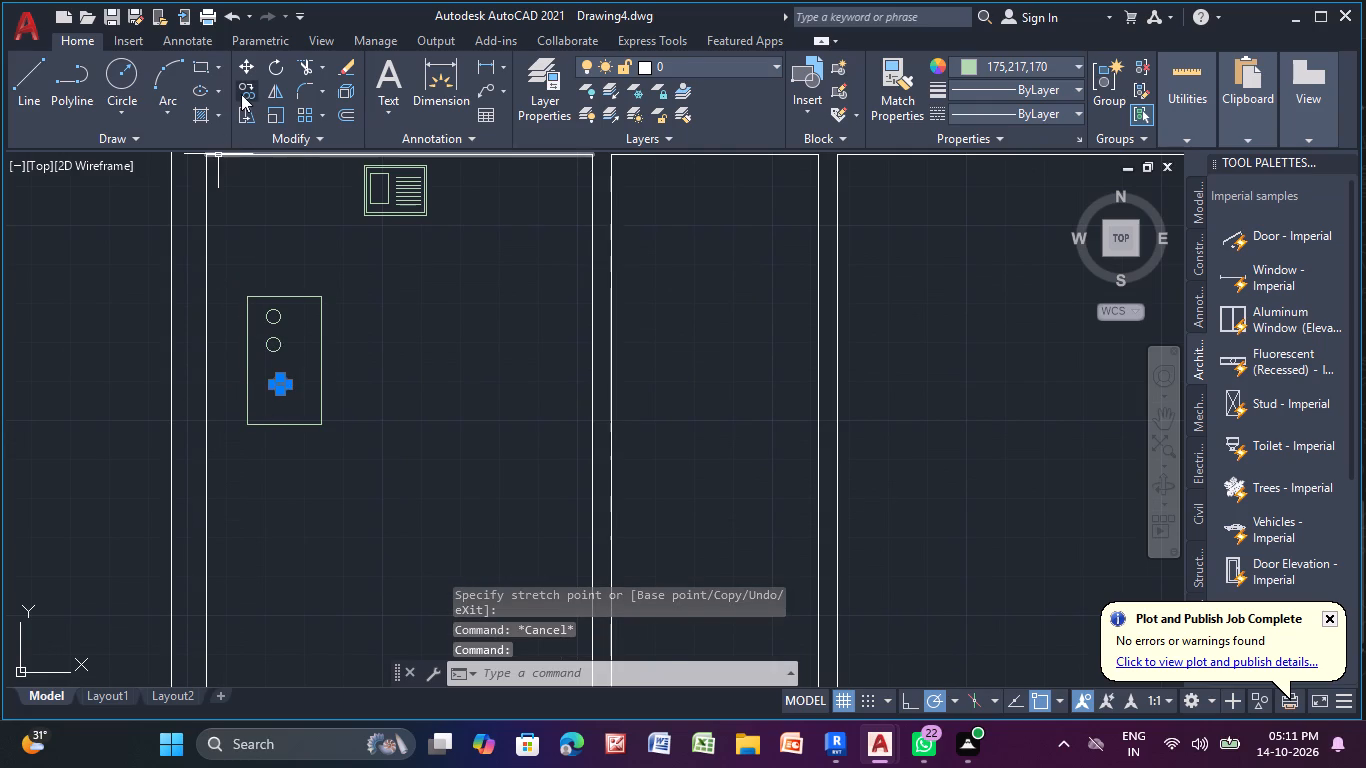
left_click(242, 92)
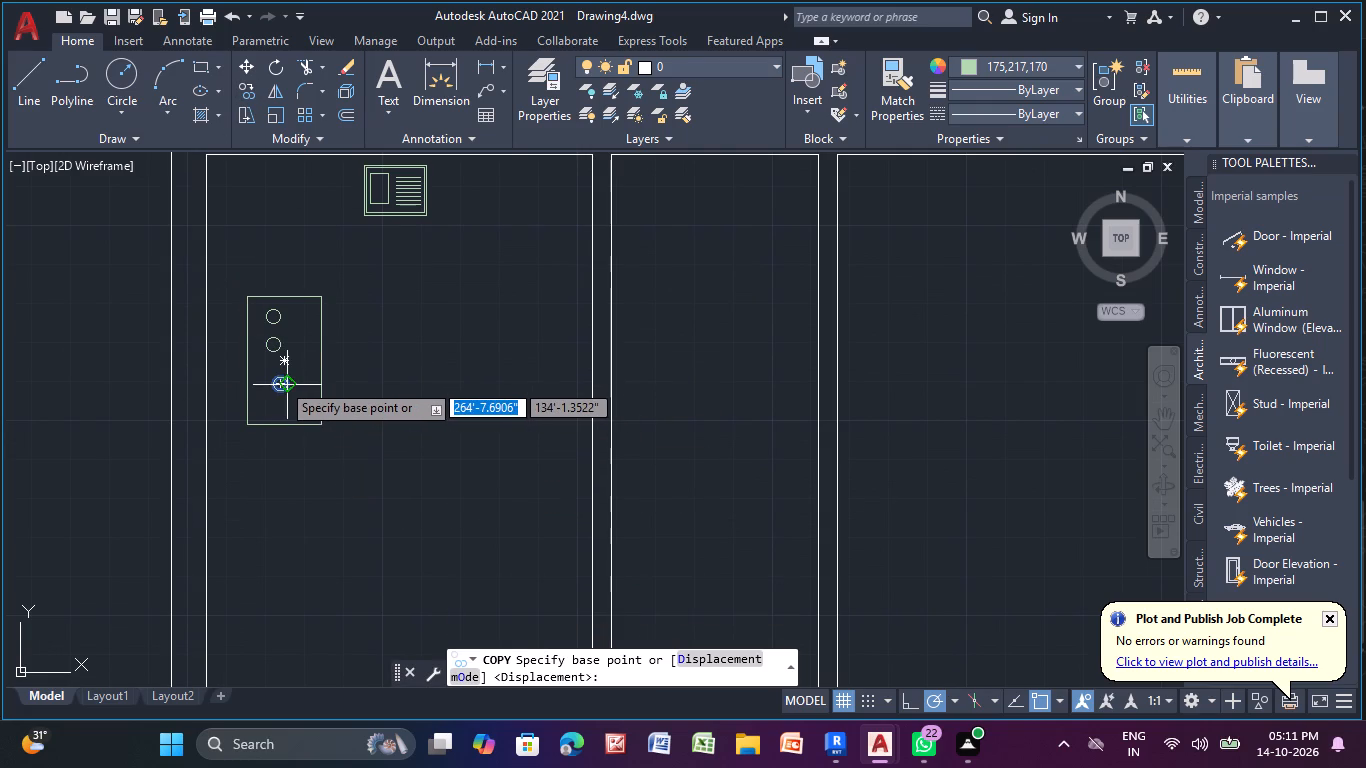
left_click(276, 382)
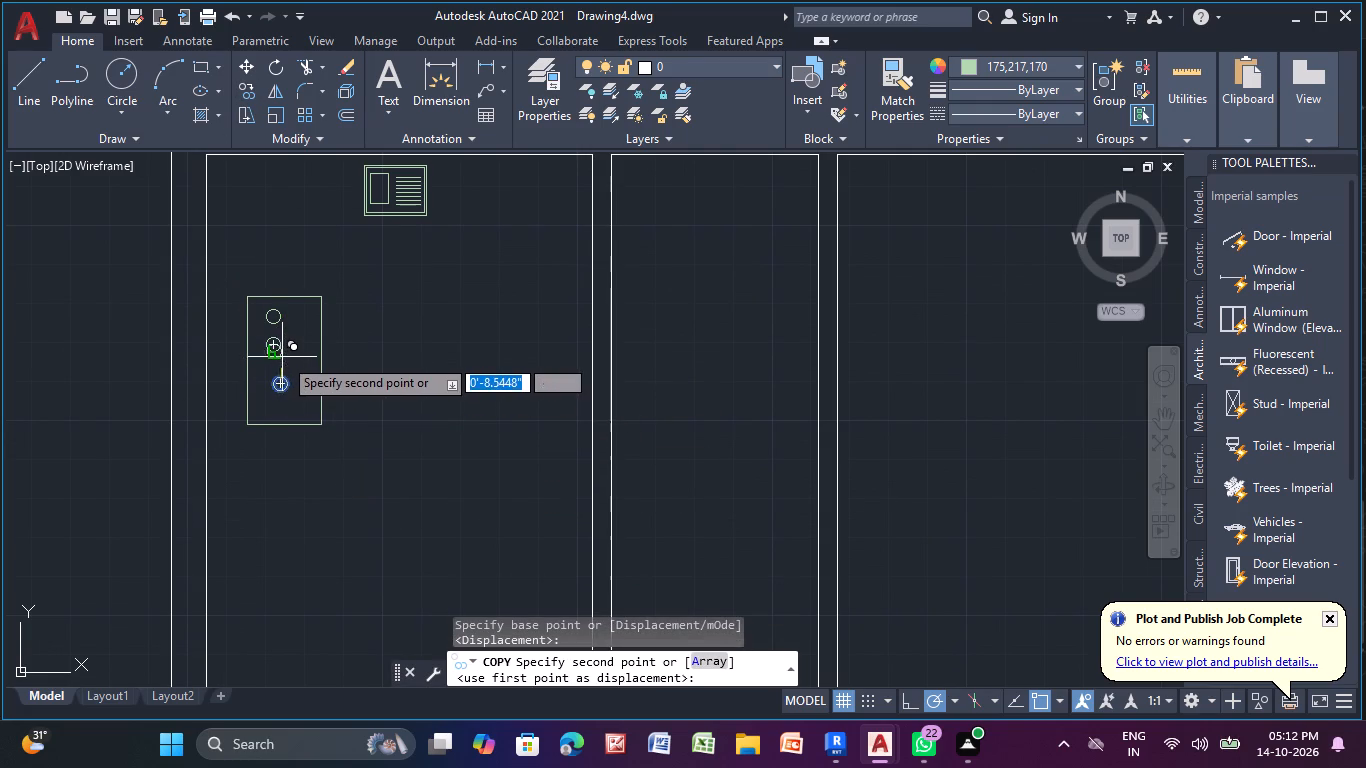
scroll(283, 356, "up", 3)
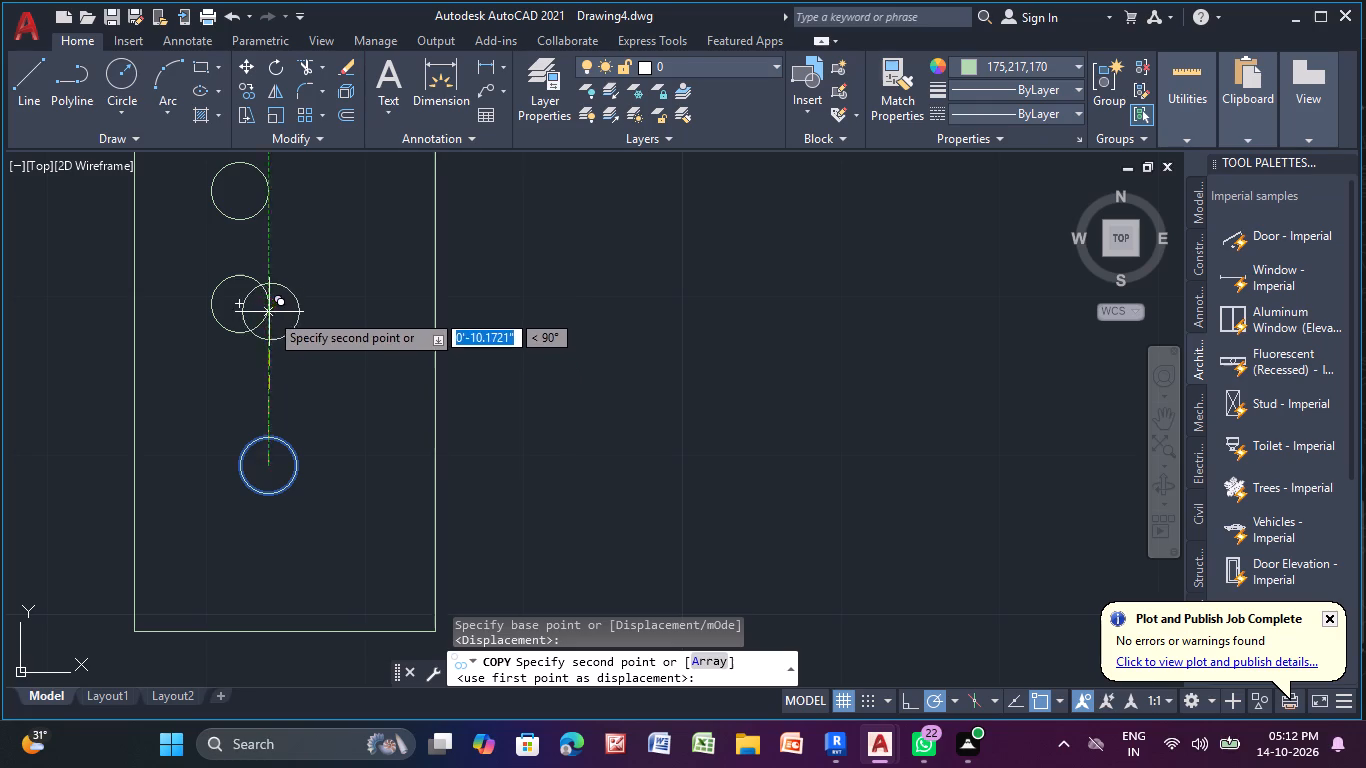
left_click(265, 311)
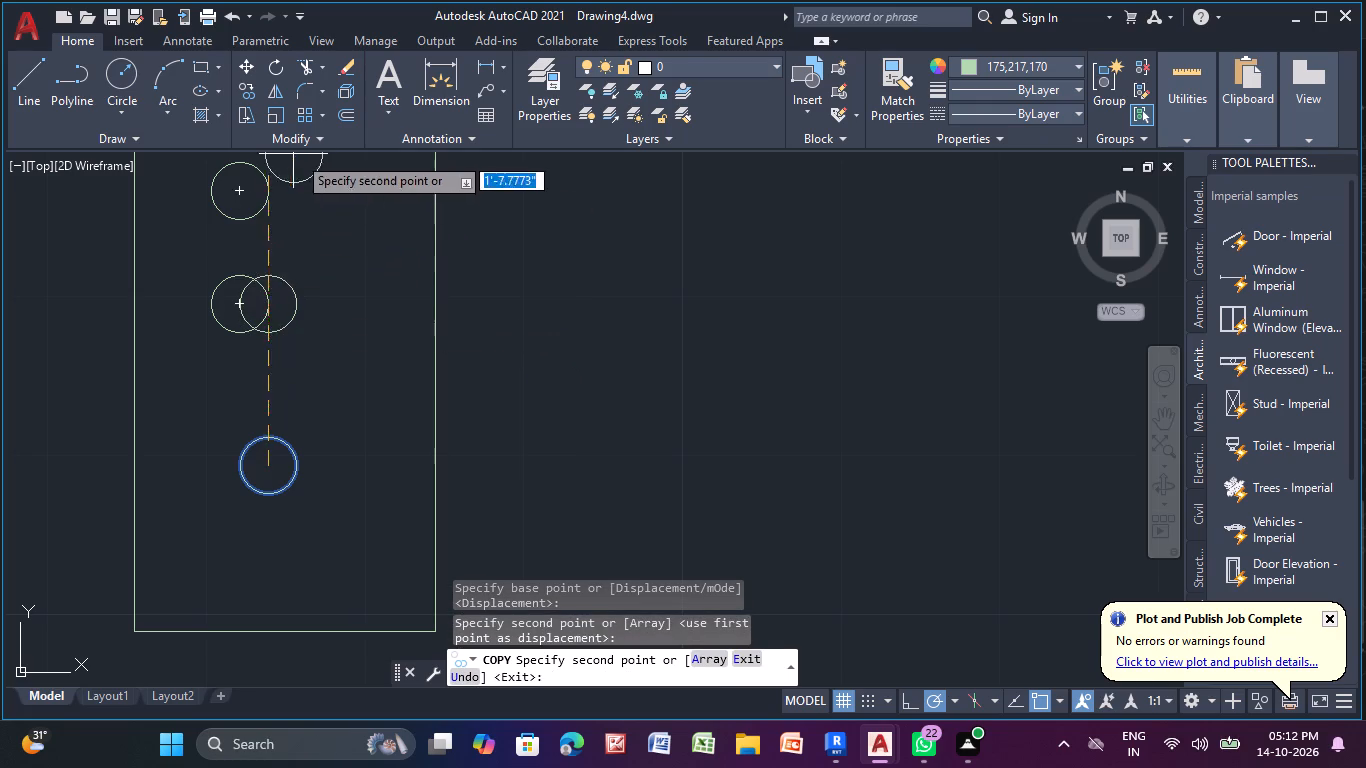
middle_click_drag(294, 180, 302, 381)
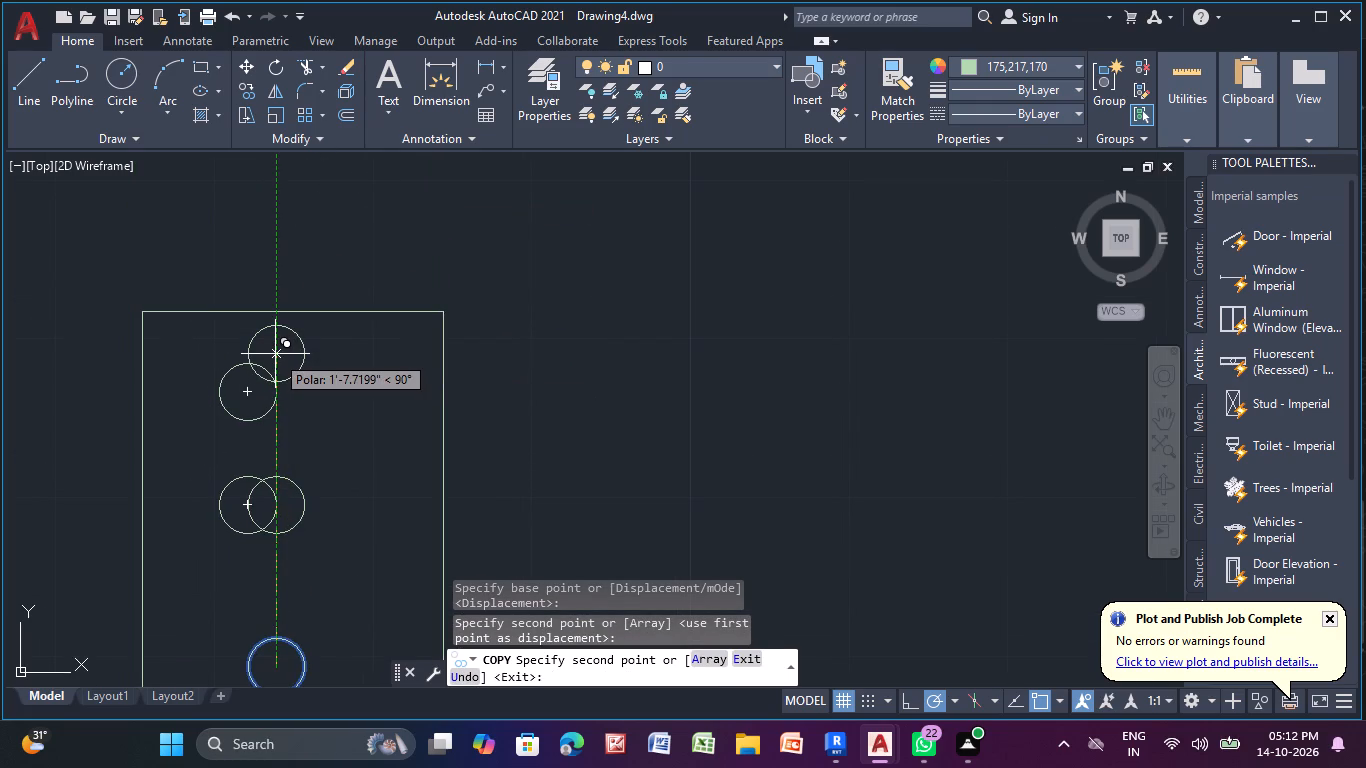
left_click(274, 366)
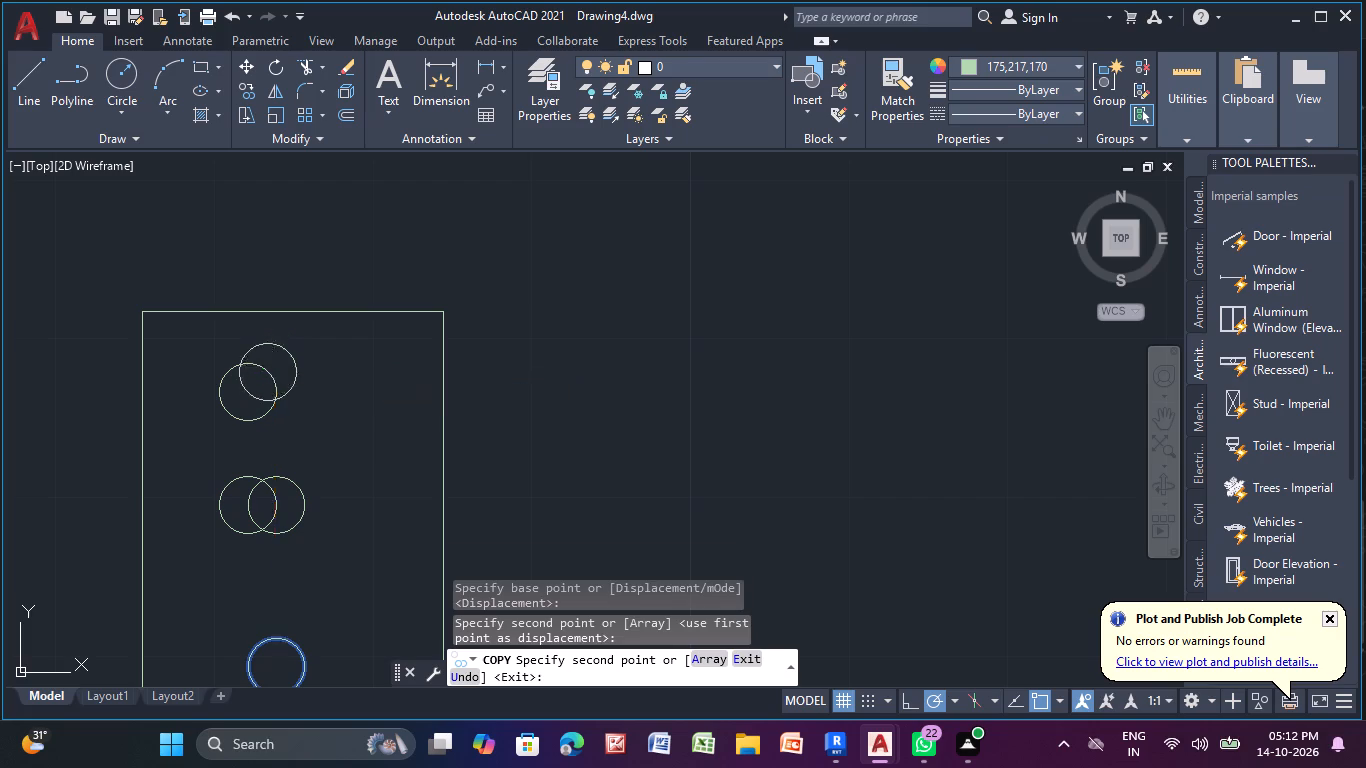
key("Escape")
key("Escape")
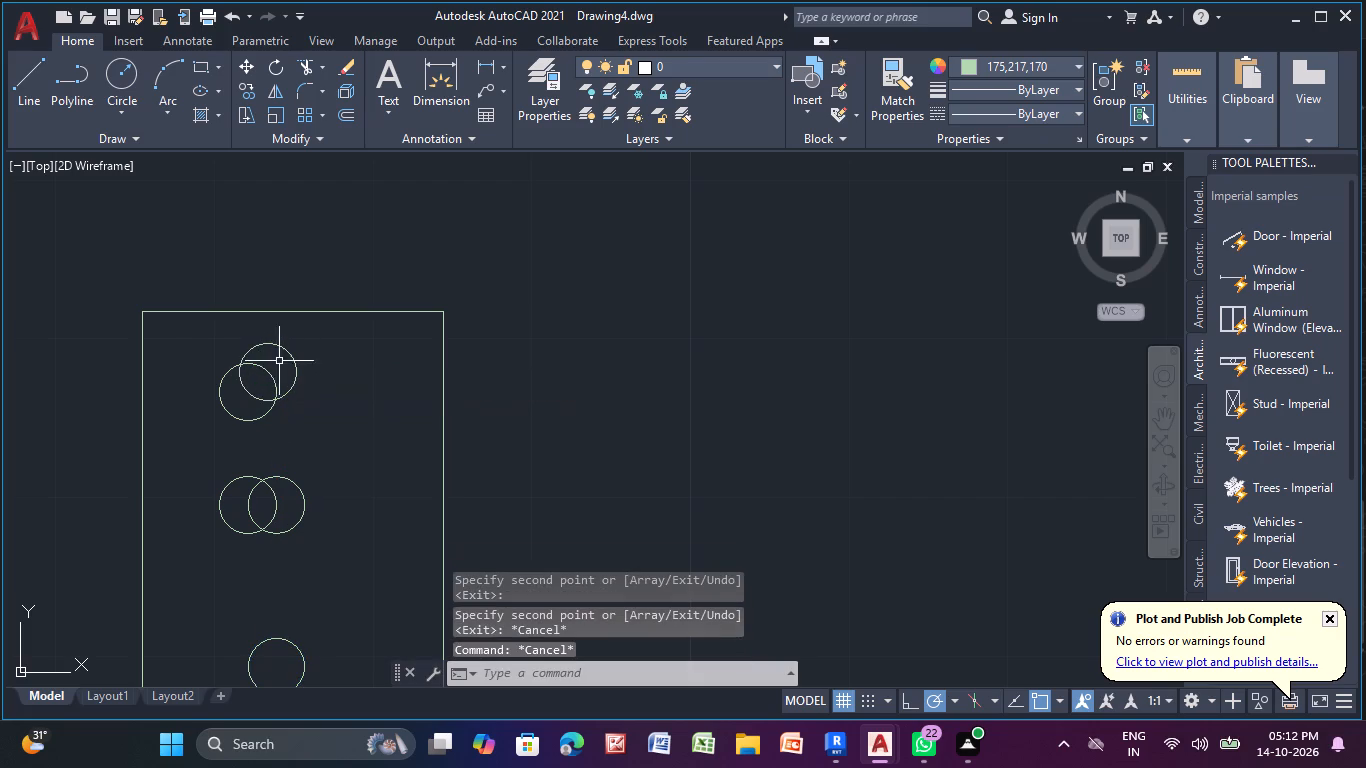
Delete the two older circles overlapping the new copies on their west side inside the rectangle.
left_click(217, 389)
key("Delete")
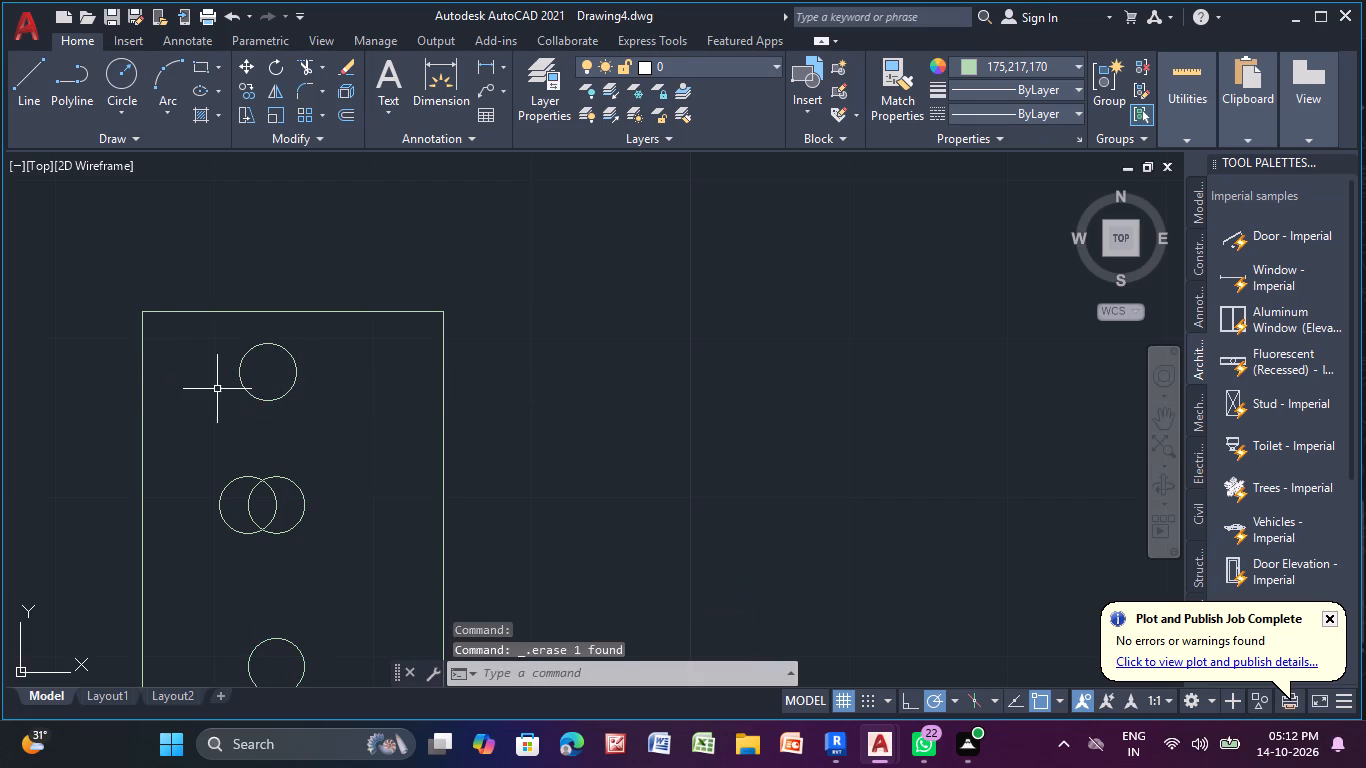
left_click(220, 514)
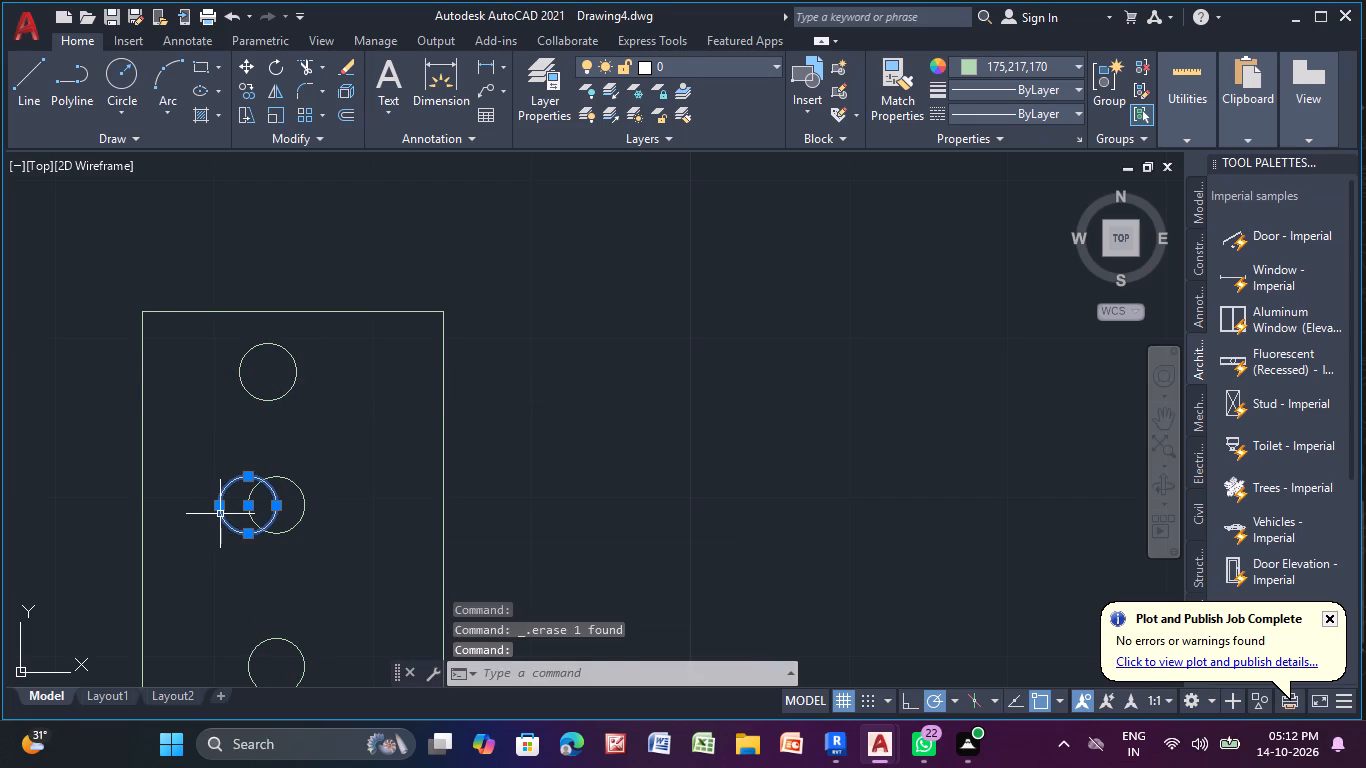
key("Delete")
Delete the misaligned topmost circle inside the small upright rectangle.
scroll(193, 563, "down", 2)
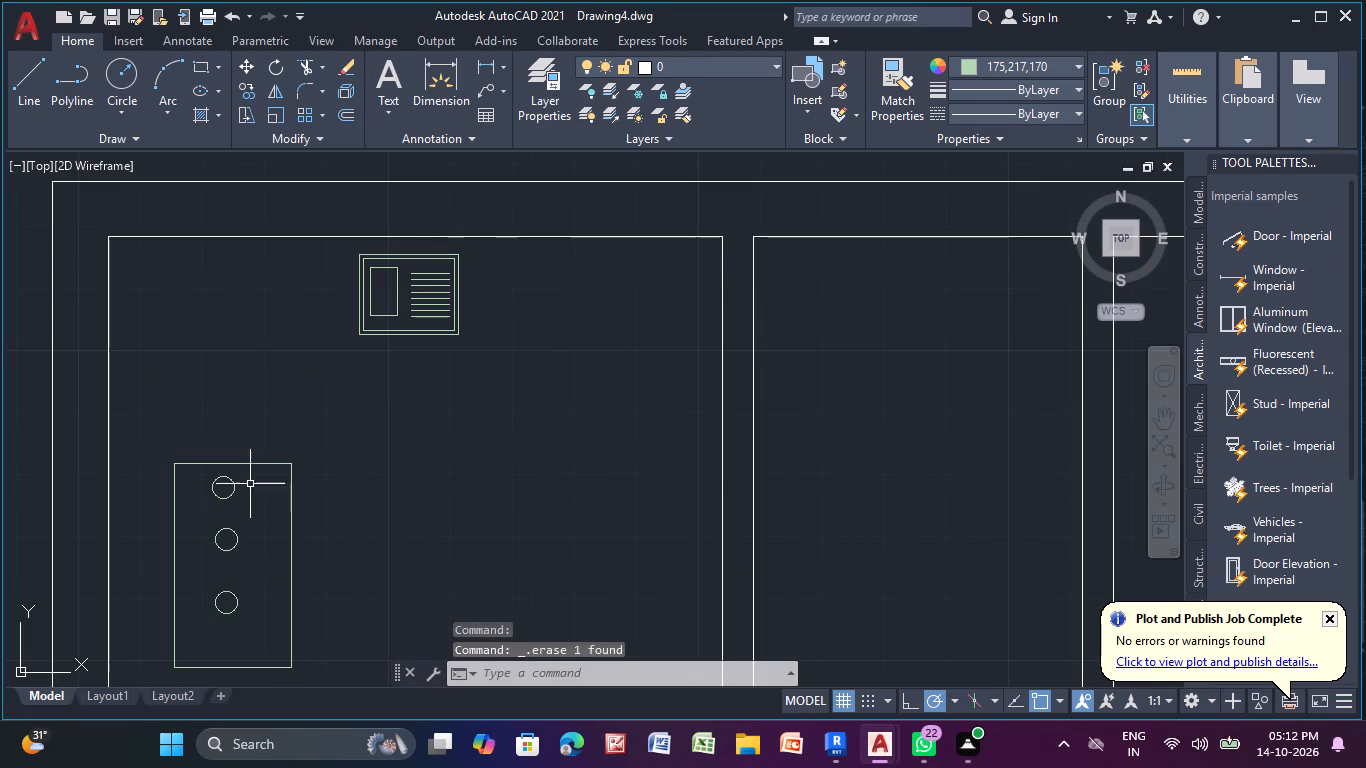
middle_click_drag(242, 480, 413, 463)
scroll(418, 498, "down", 3)
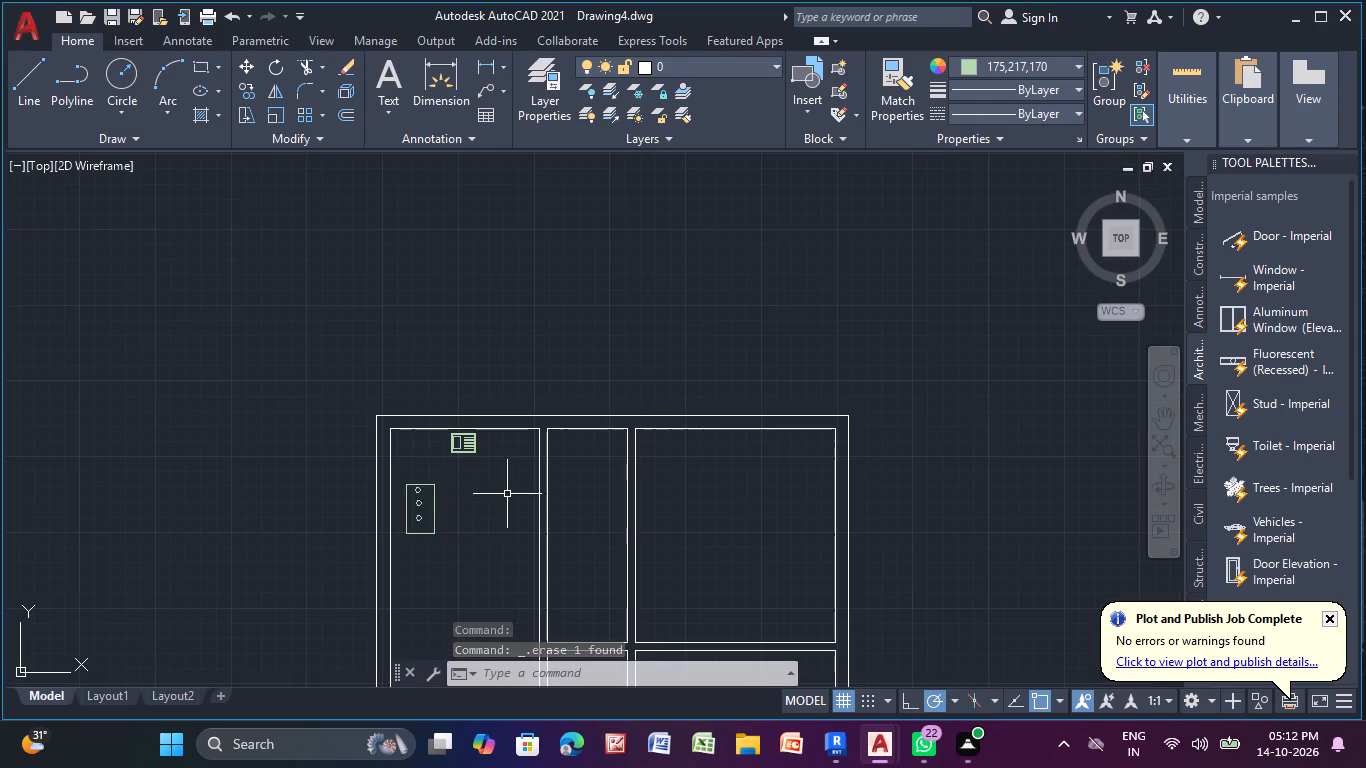
scroll(416, 521, "up", 4)
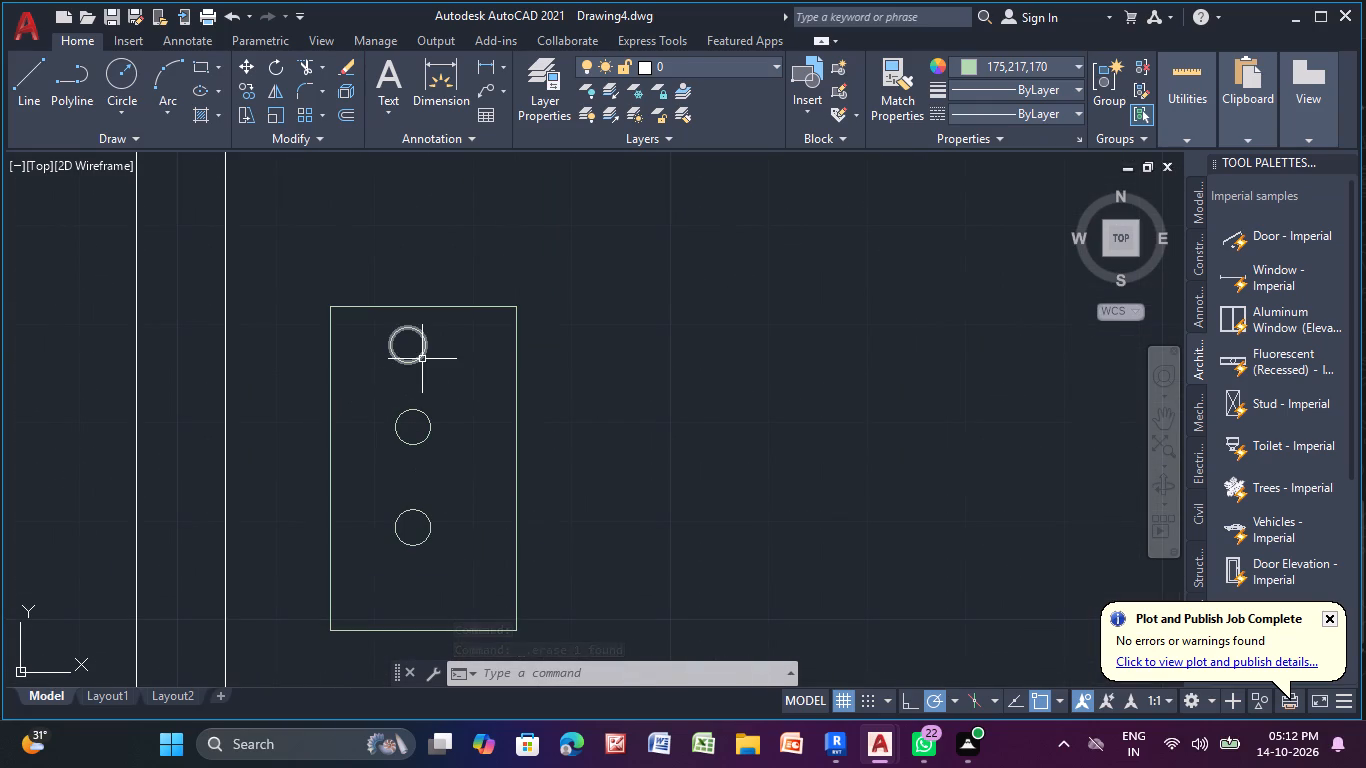
left_click(422, 359)
key("Delete")
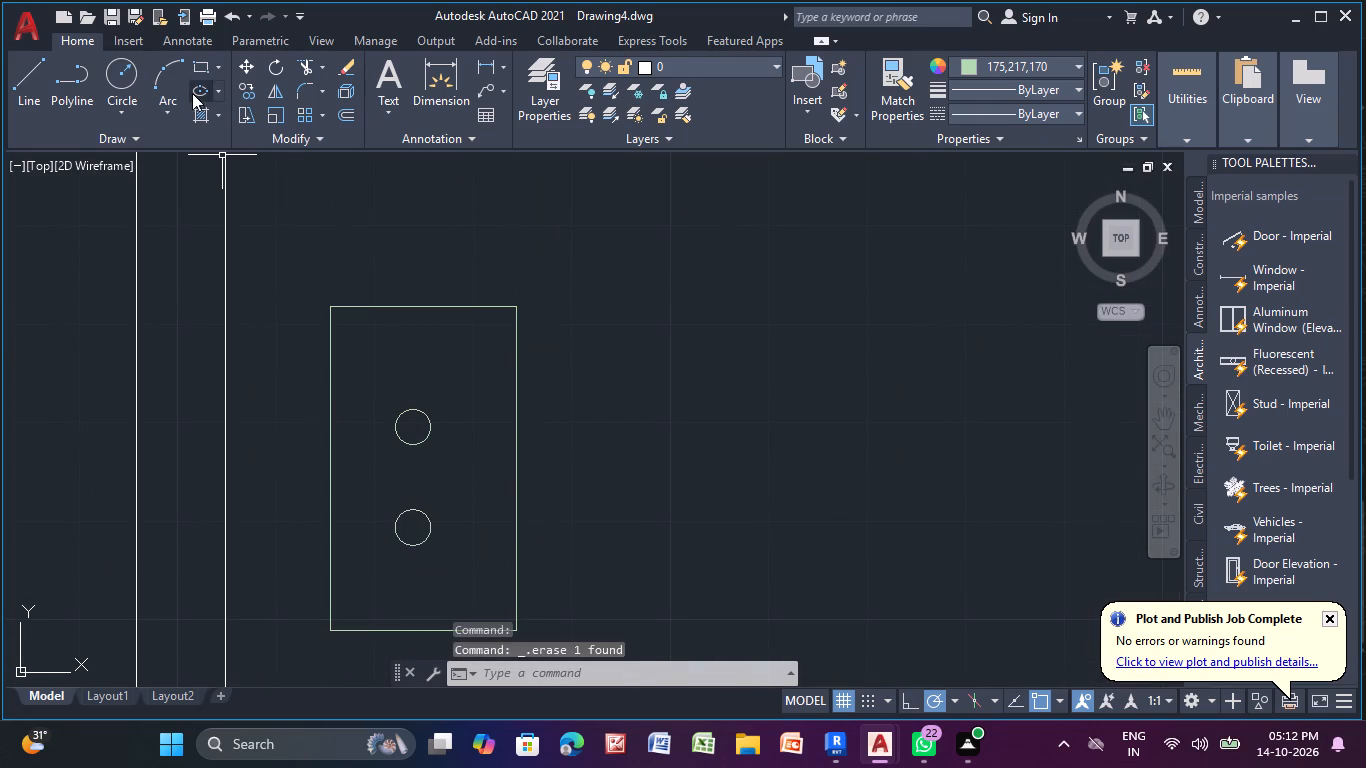
Copy the upper remaining circle about 8" straight up and about 1'-4" straight down within the rectangle.
left_click(248, 89)
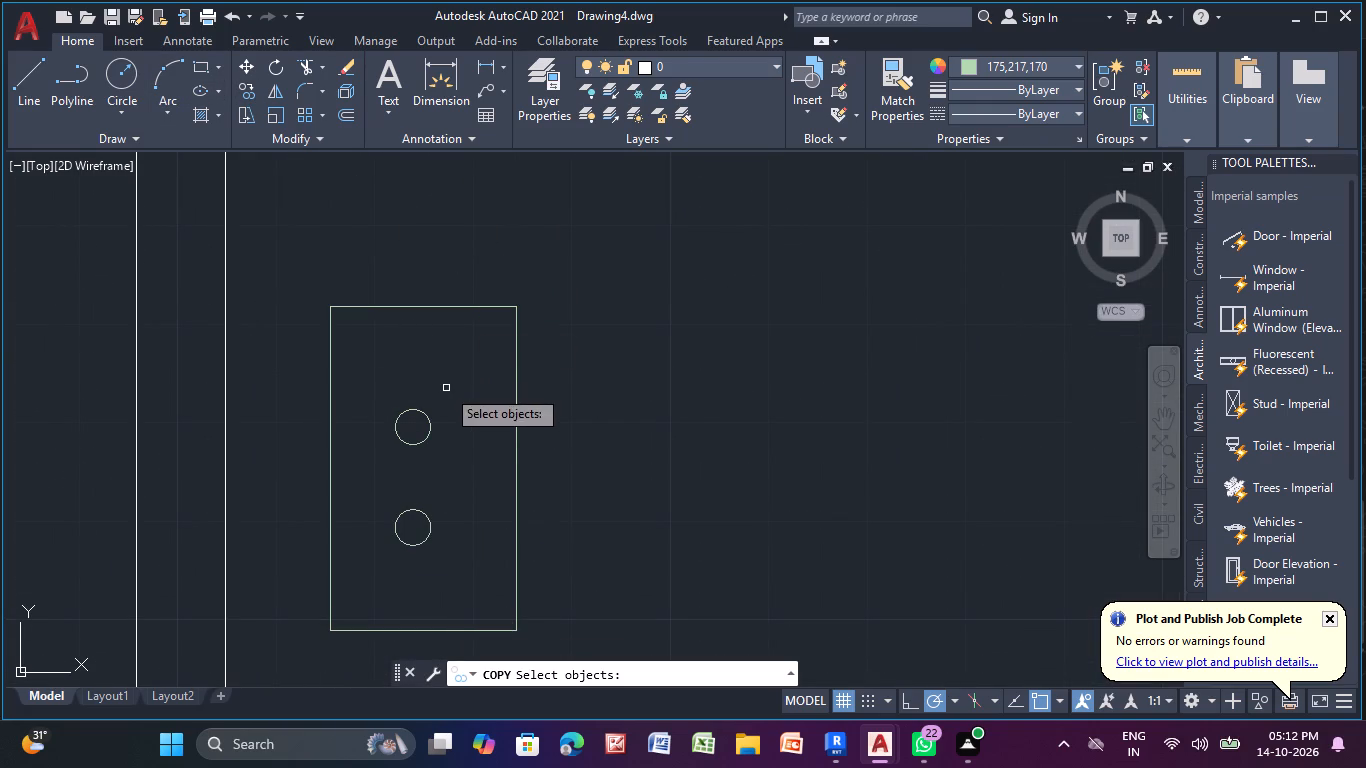
left_click(429, 418)
right_click(426, 419)
left_click(420, 419)
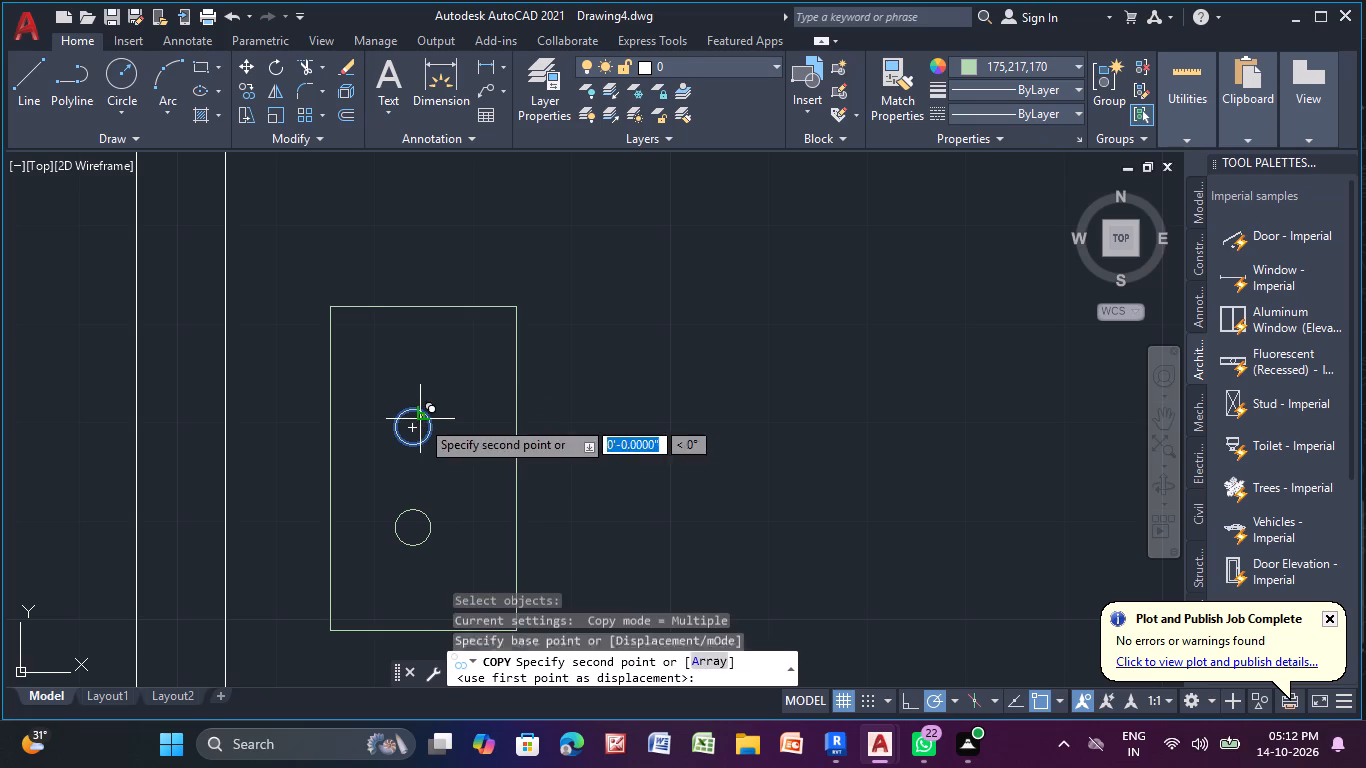
left_click(423, 335)
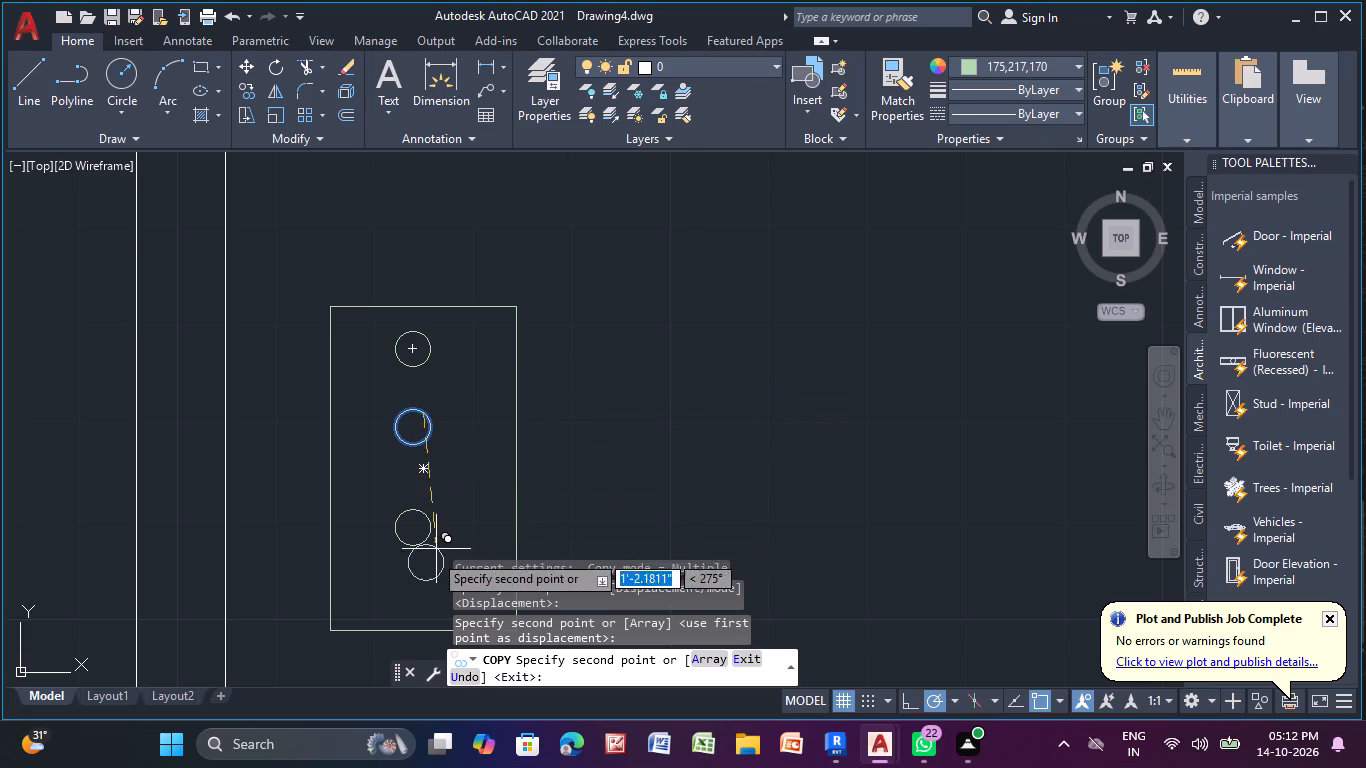
middle_click_drag(426, 573, 425, 532)
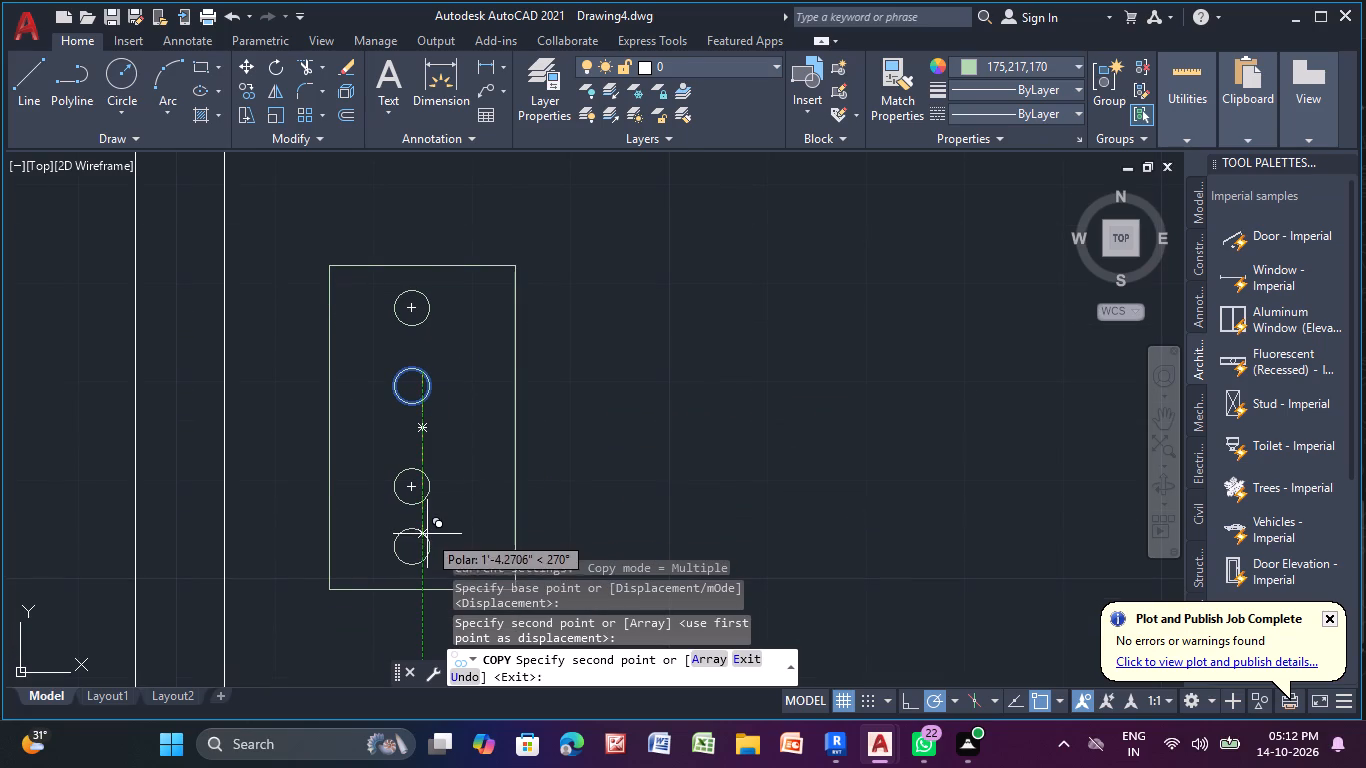
left_click(430, 536)
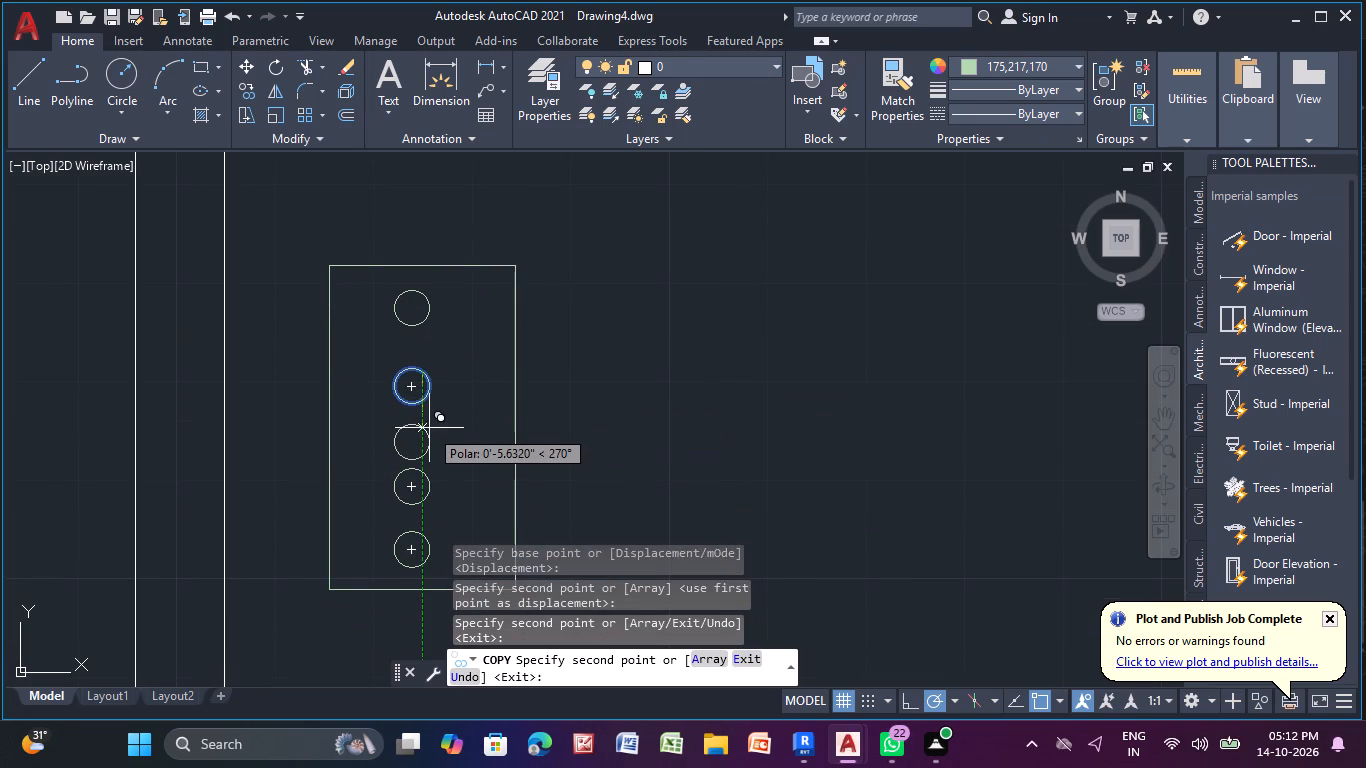
key("Escape")
key("Escape")
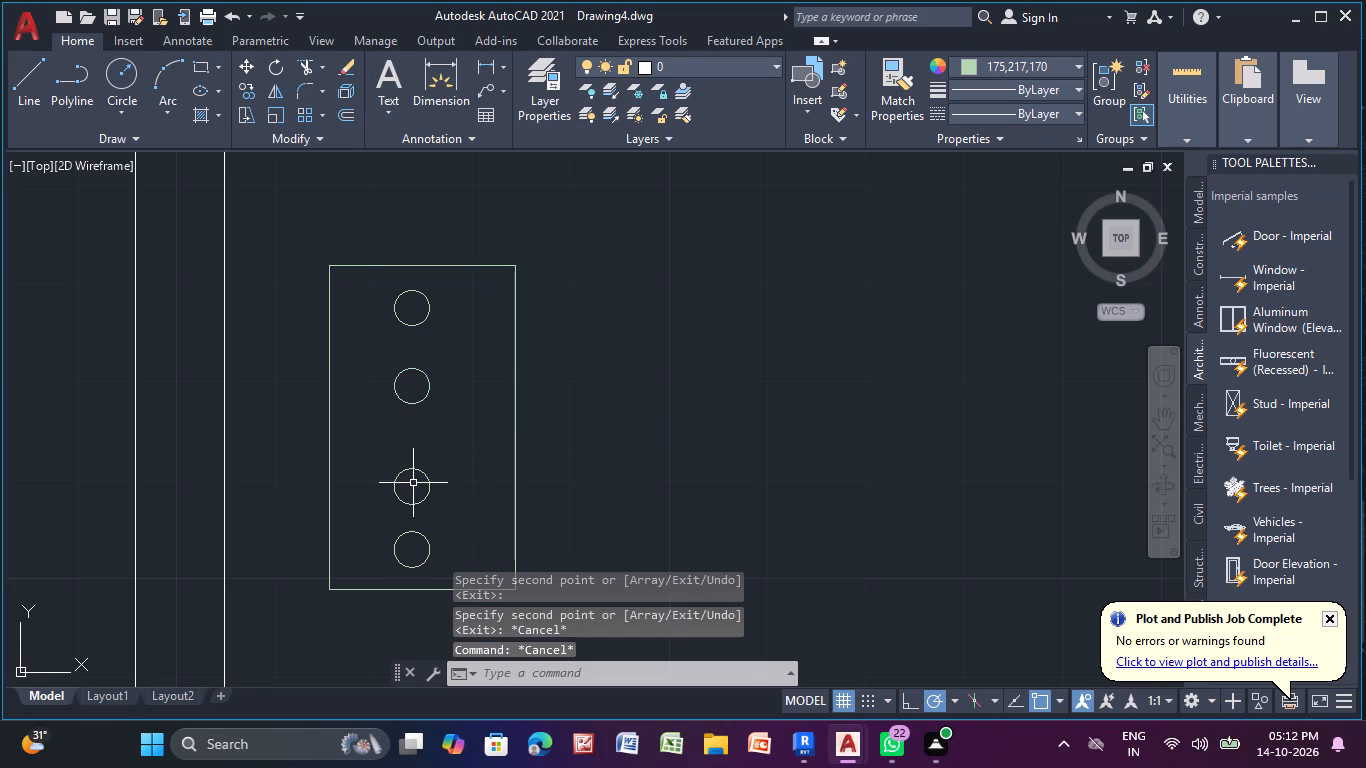
Delete the two middle circles, keeping only the top and bottom ones.
left_click(420, 471)
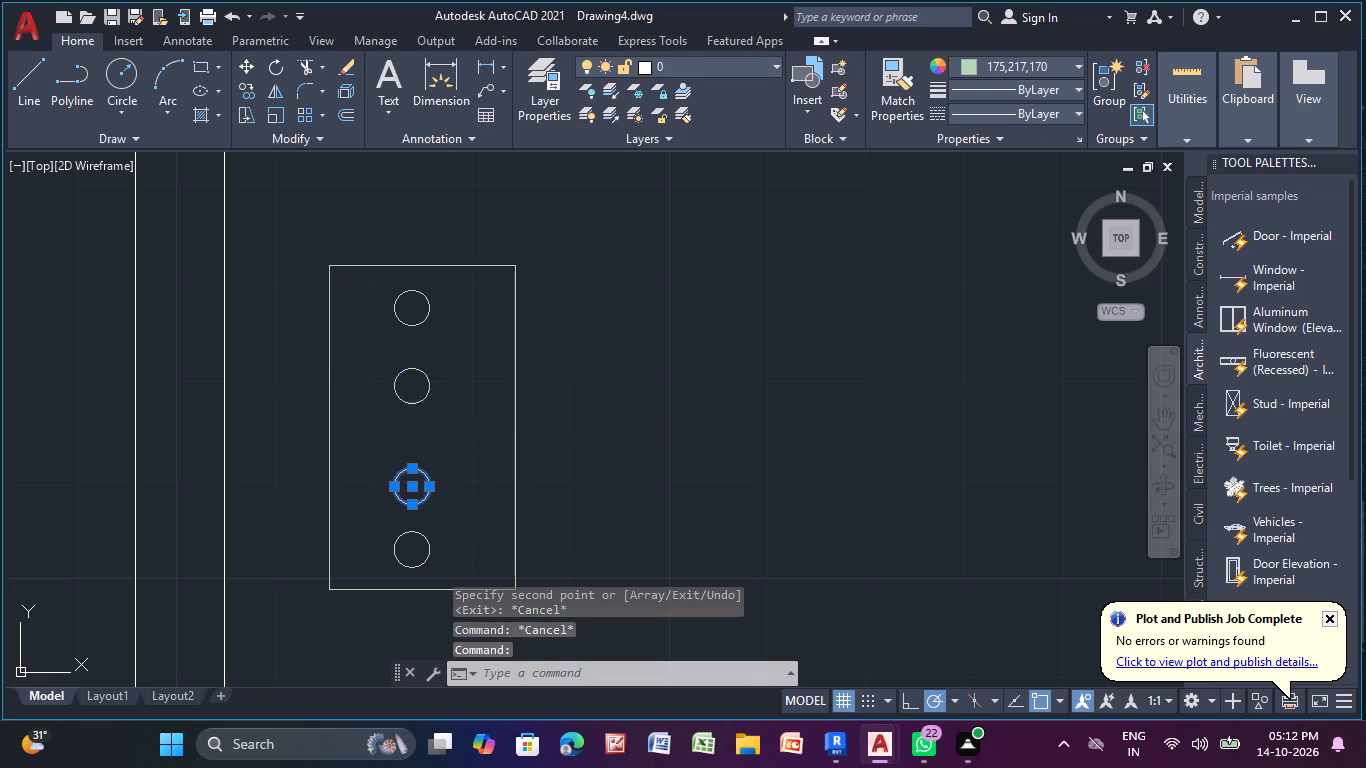
left_click(423, 398)
key("Delete")
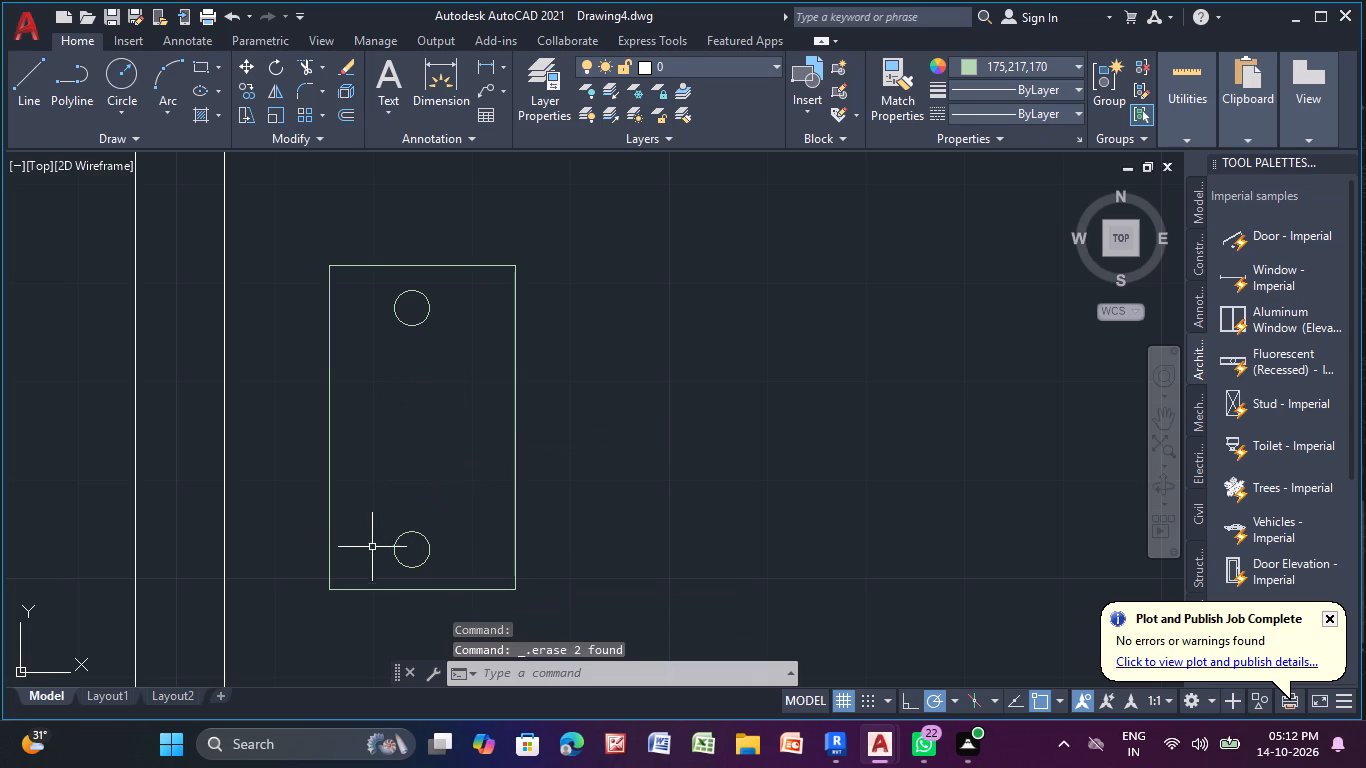
Move the bottom circle slightly straight up by its centre, away from the rectangle's lower edge.
left_click(401, 536)
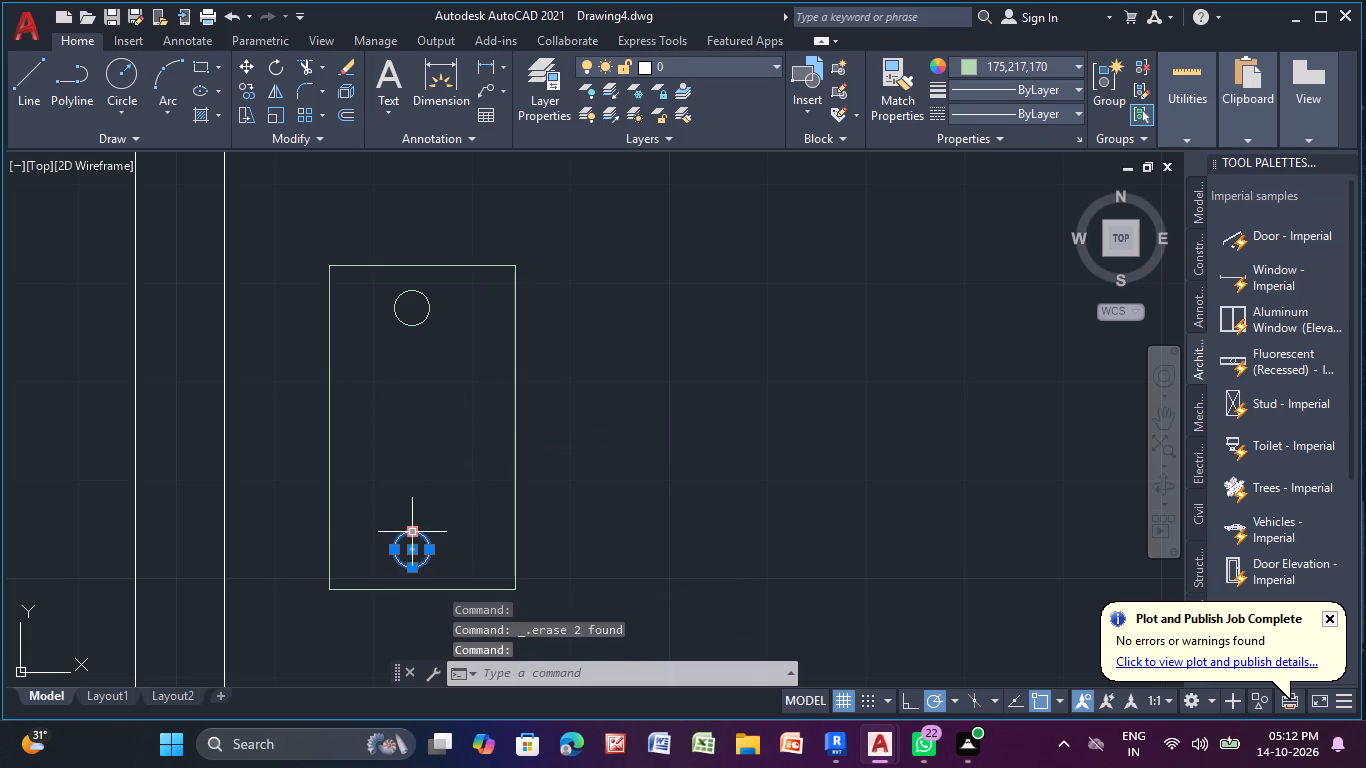
scroll(416, 550, "up", 3)
left_click(388, 560)
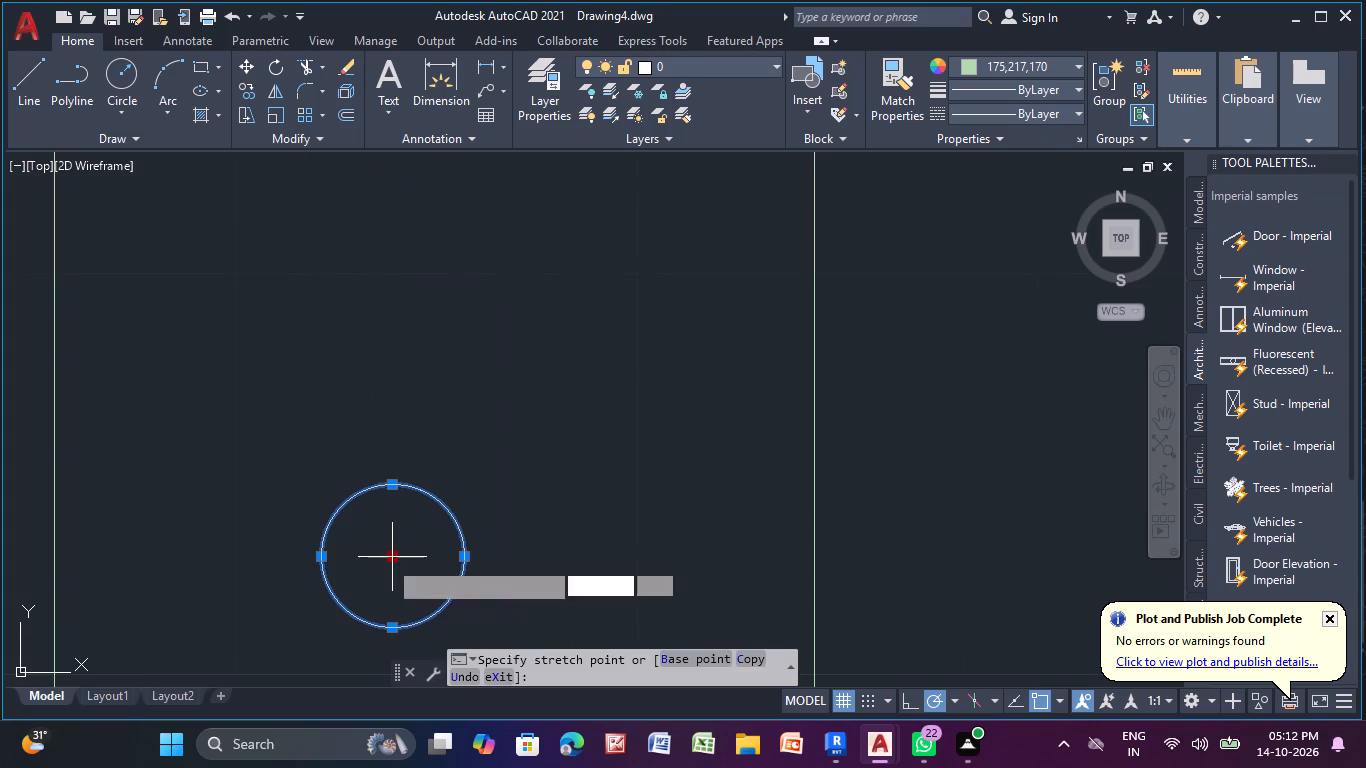
left_click(400, 441)
scroll(468, 366, "down", 1)
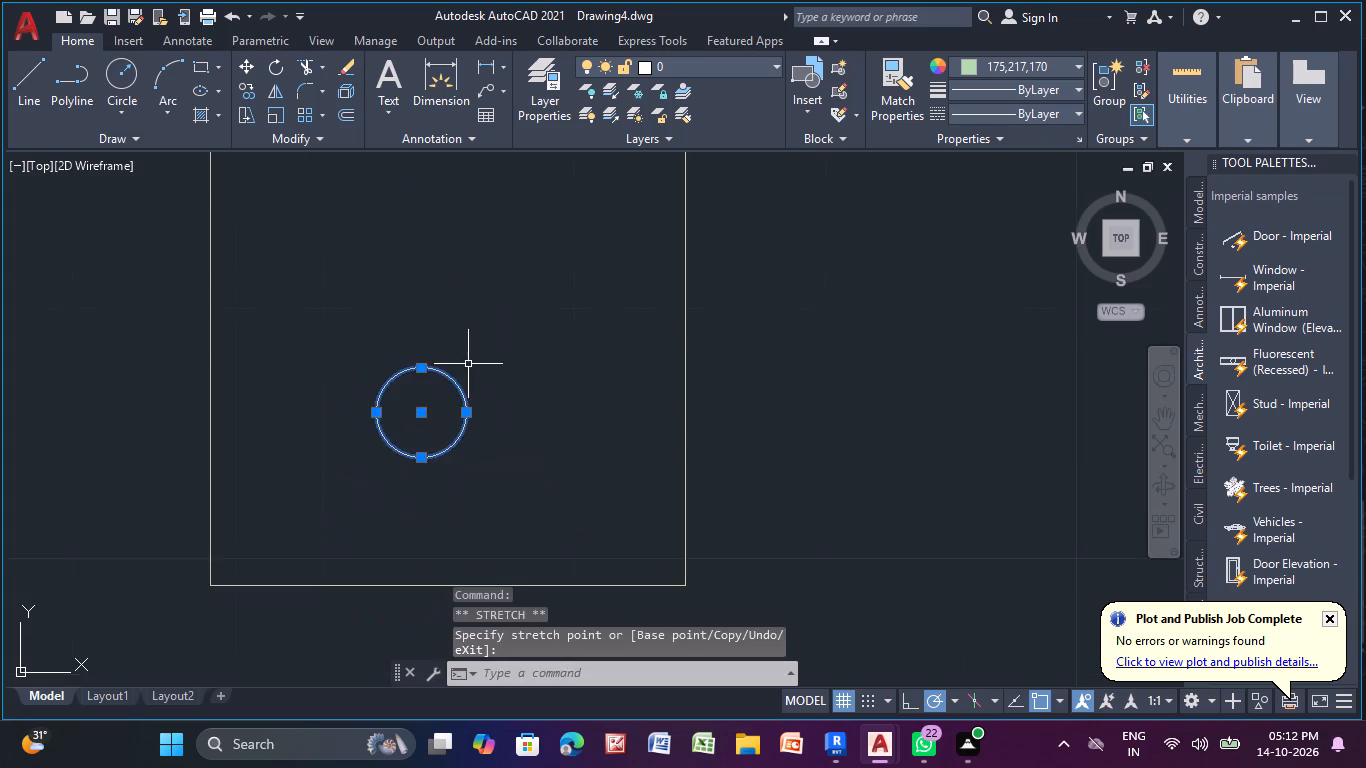
middle_click_drag(468, 364, 507, 644)
scroll(553, 490, "down", 3)
middle_click_drag(551, 452, 393, 222)
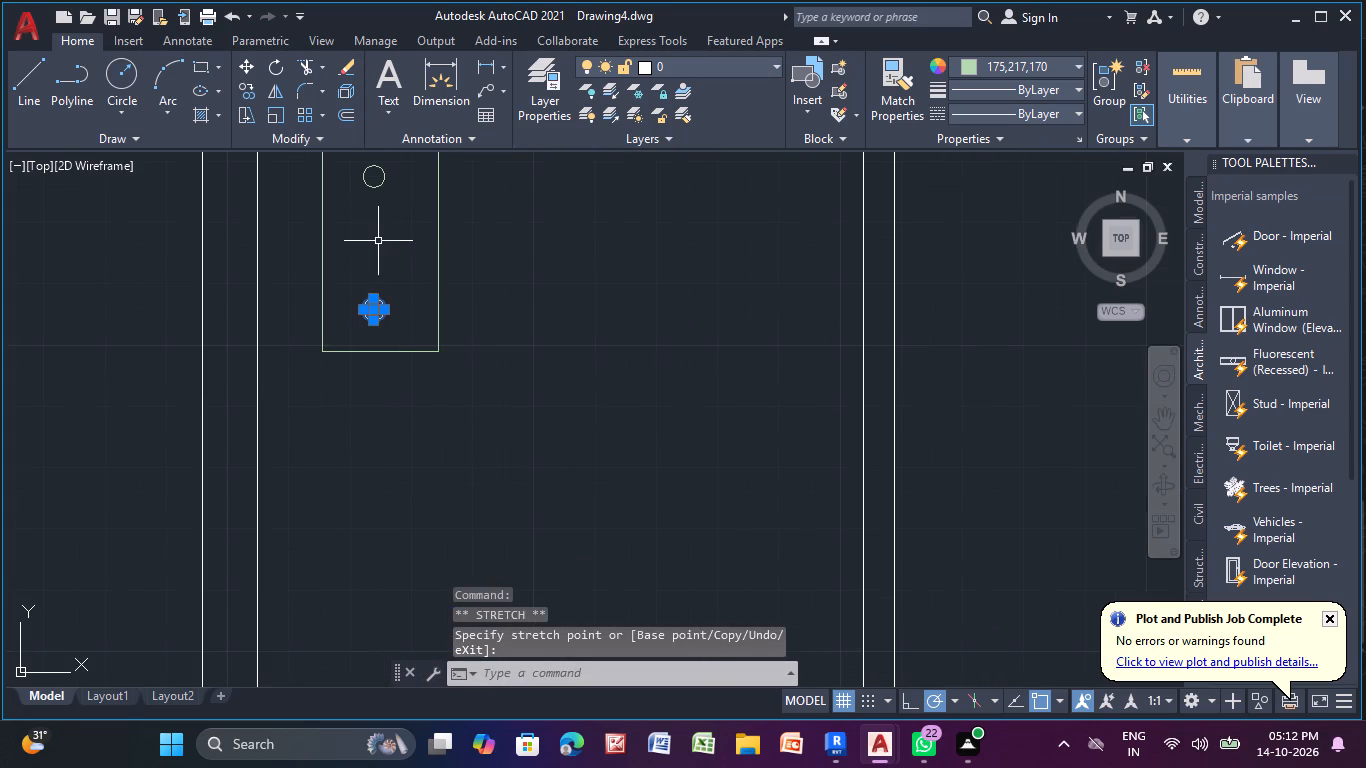
key("Escape")
Move the top circle about 1.8" straight down by its centre.
middle_click_drag(371, 243, 365, 255)
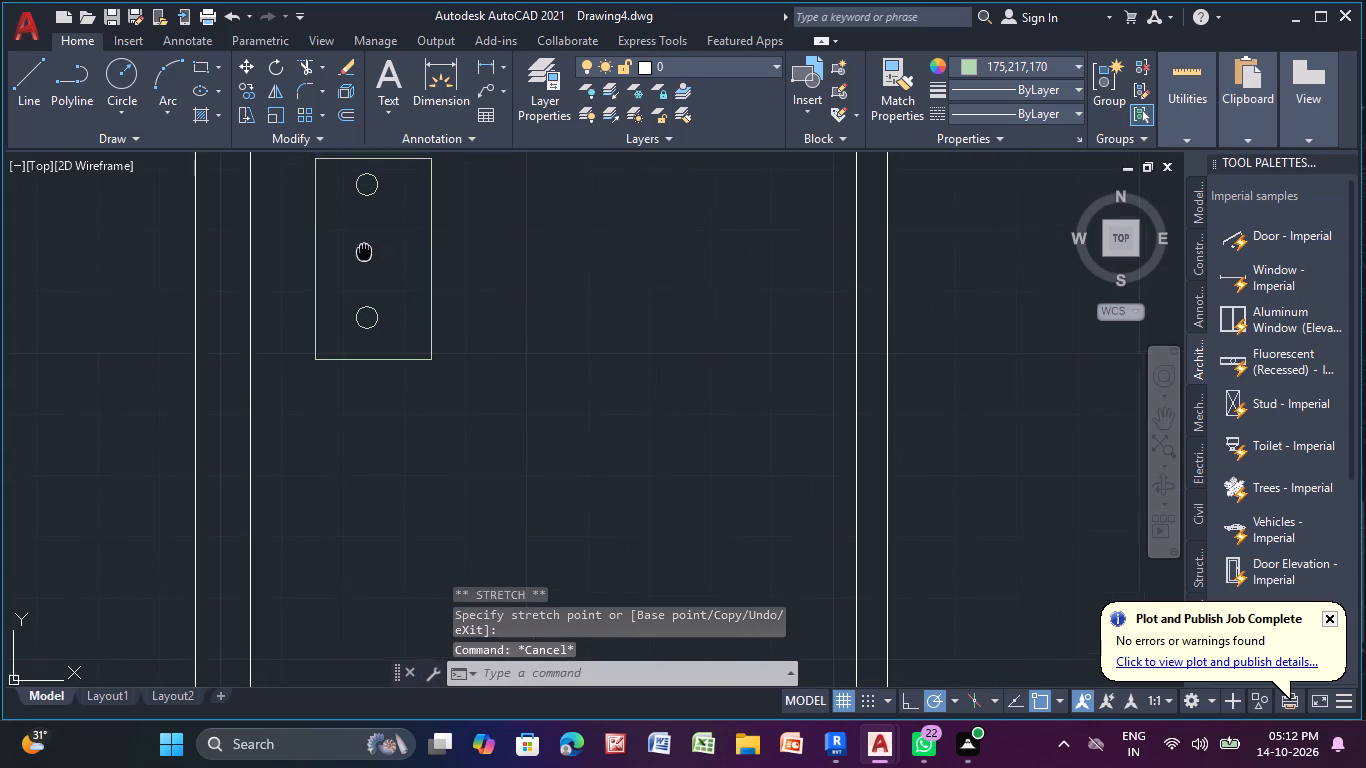
middle_click_drag(365, 255, 396, 363)
left_click(402, 303)
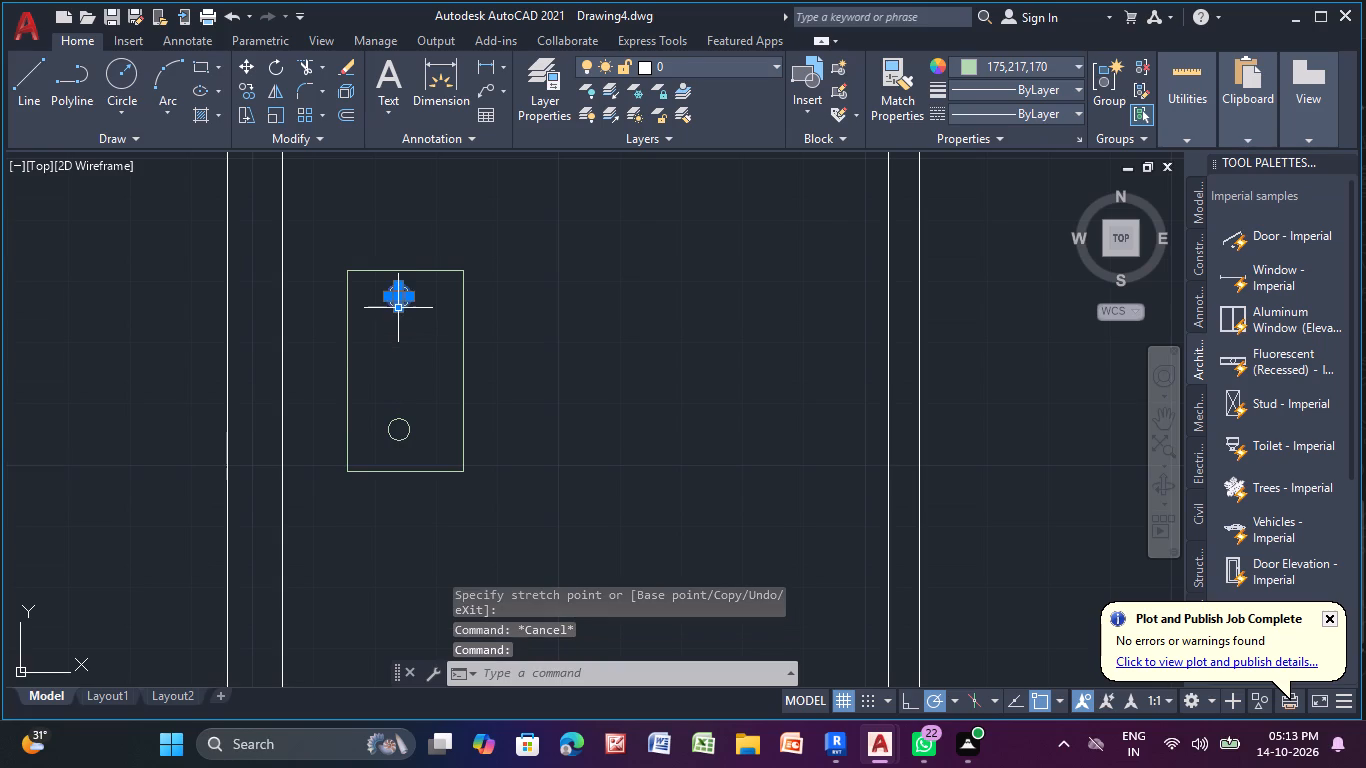
scroll(403, 297, "up", 3)
left_click(381, 298)
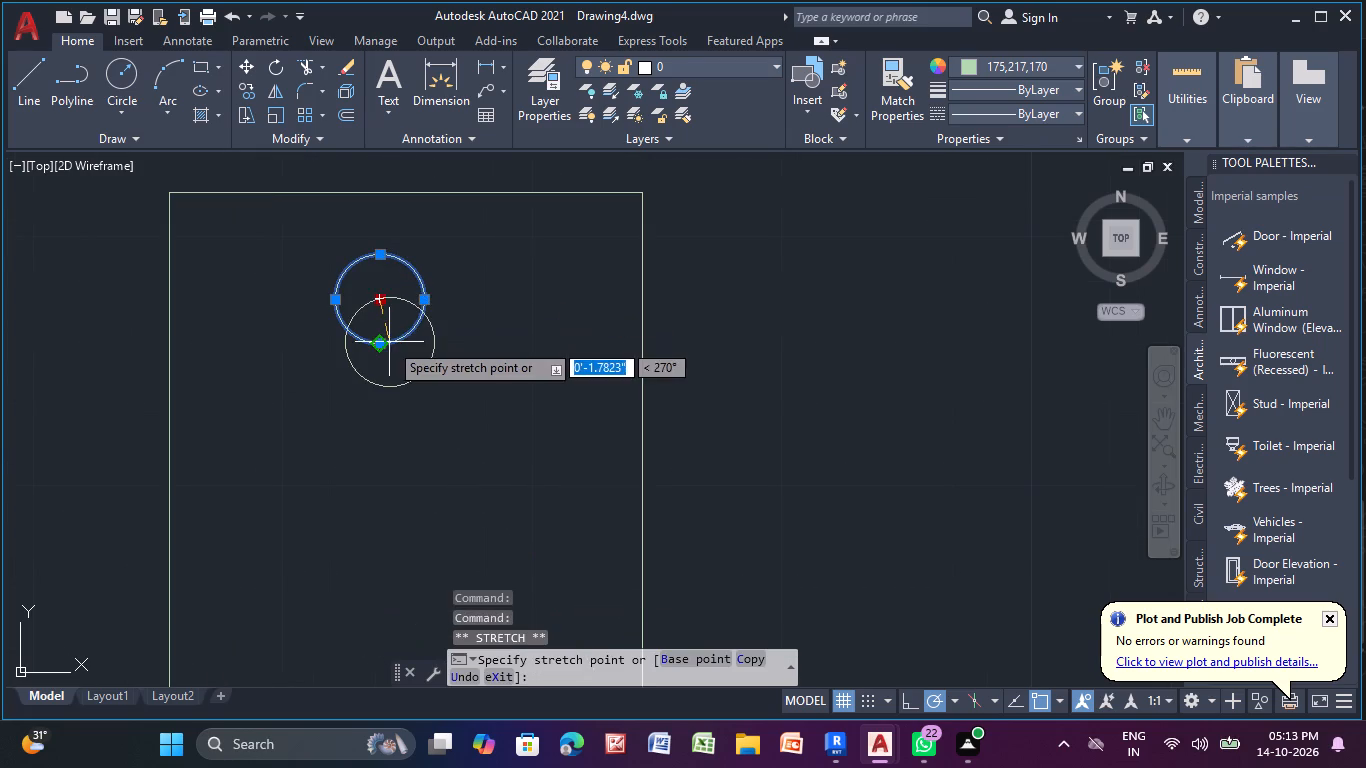
left_click(388, 342)
scroll(397, 392, "down", 2)
Copy both circles about 10.3" straight up, using the lower circle's centre as base point.
middle_click_drag(398, 400, 387, 304)
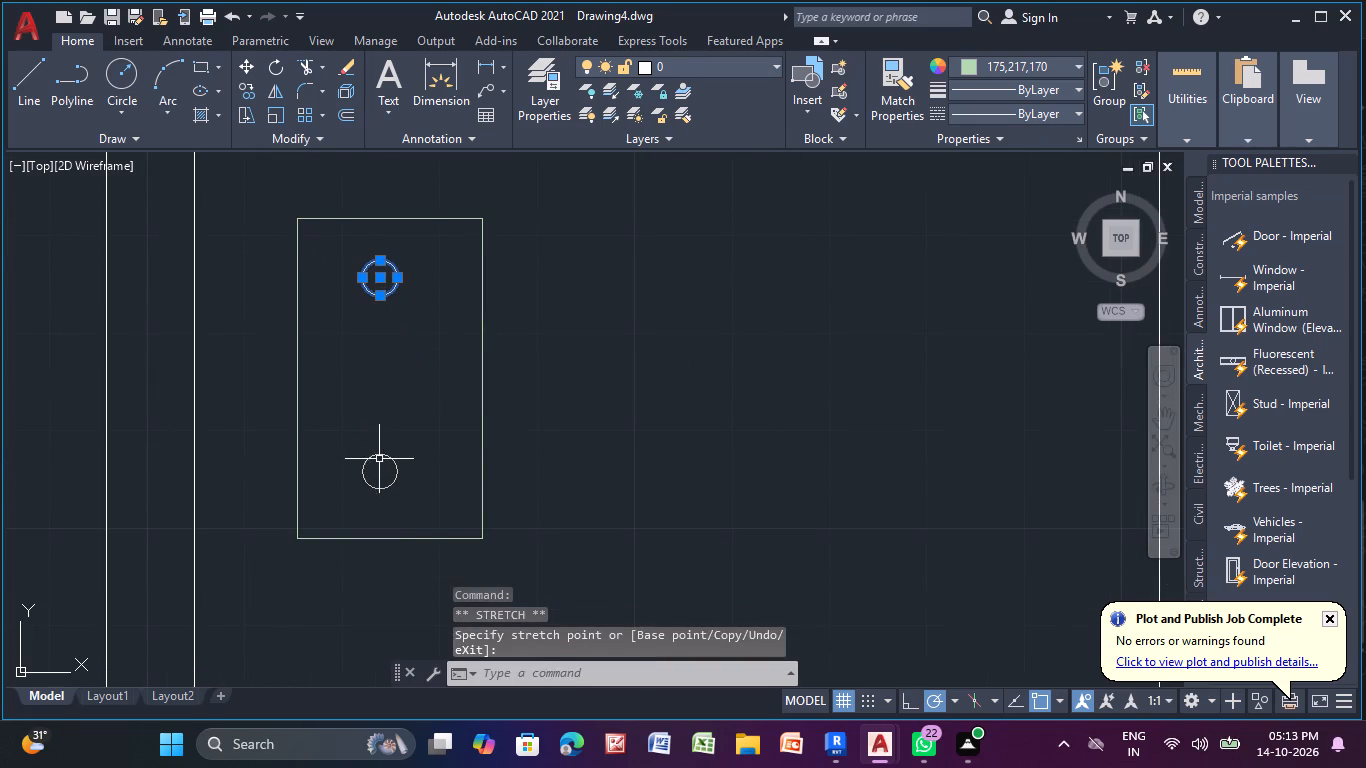
left_click(377, 454)
left_click_drag(244, 83, 246, 101)
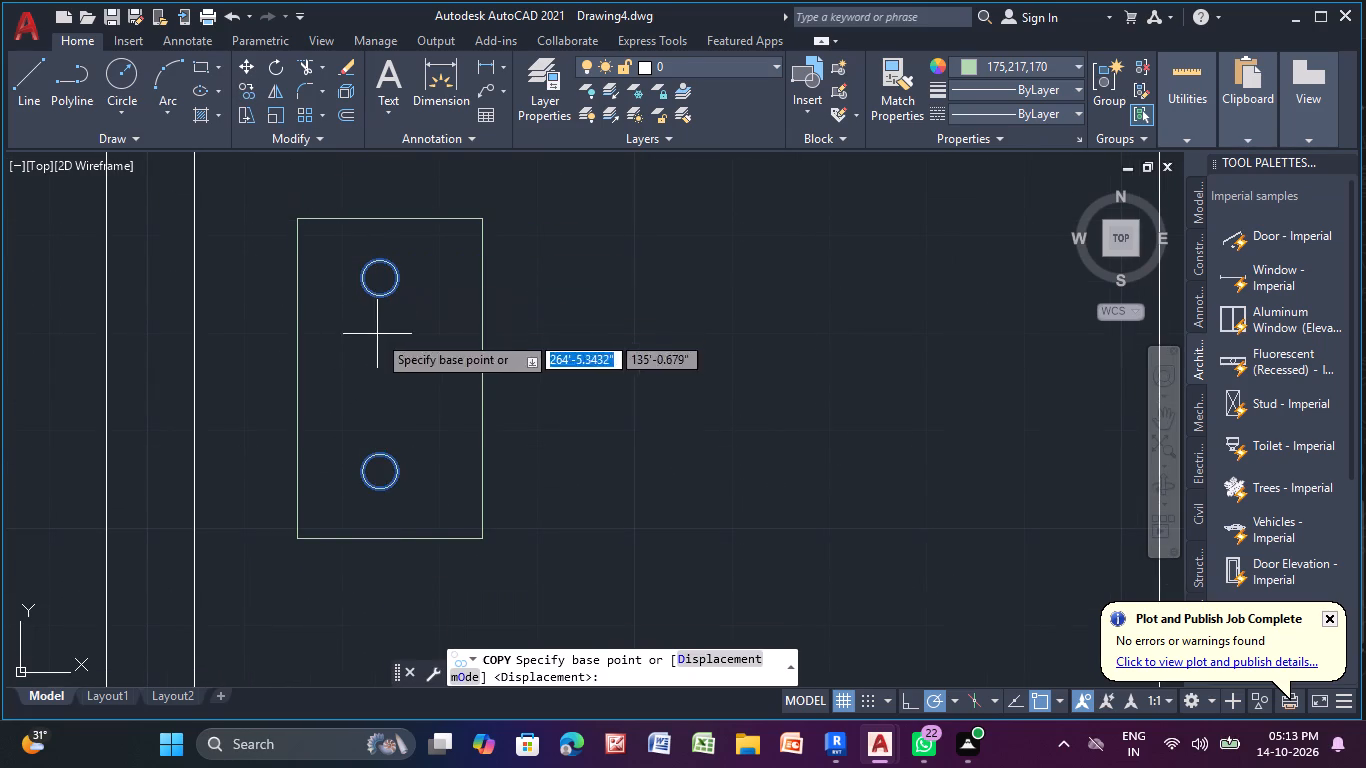
left_click(380, 477)
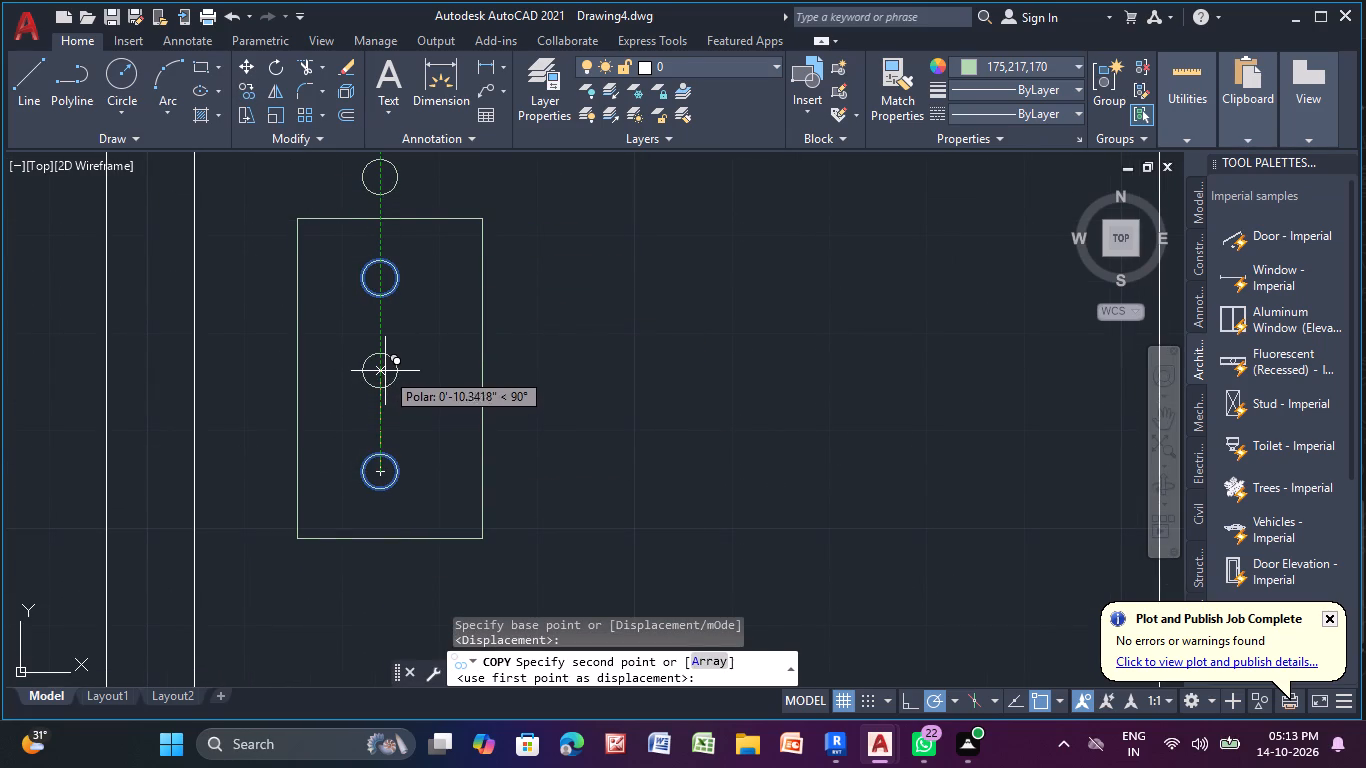
left_click(385, 371)
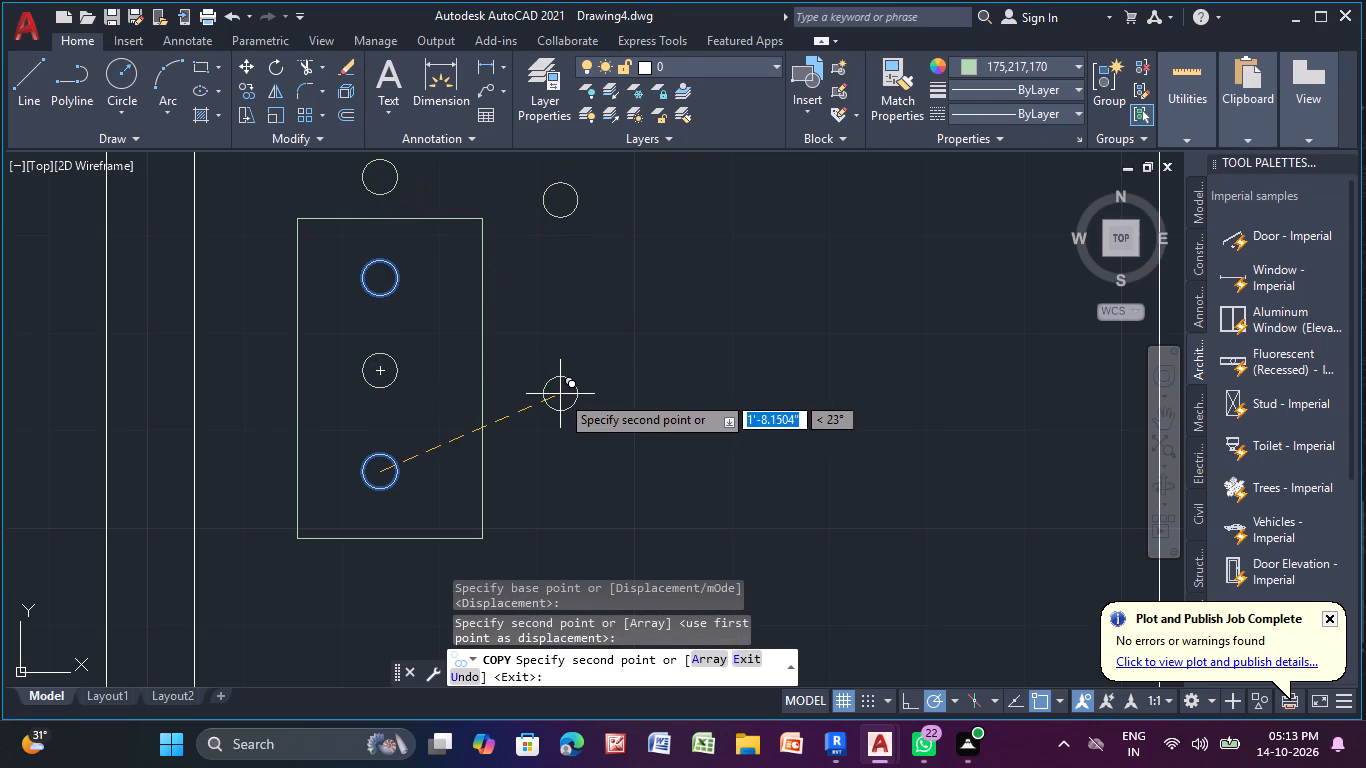
key("Escape")
key("Escape")
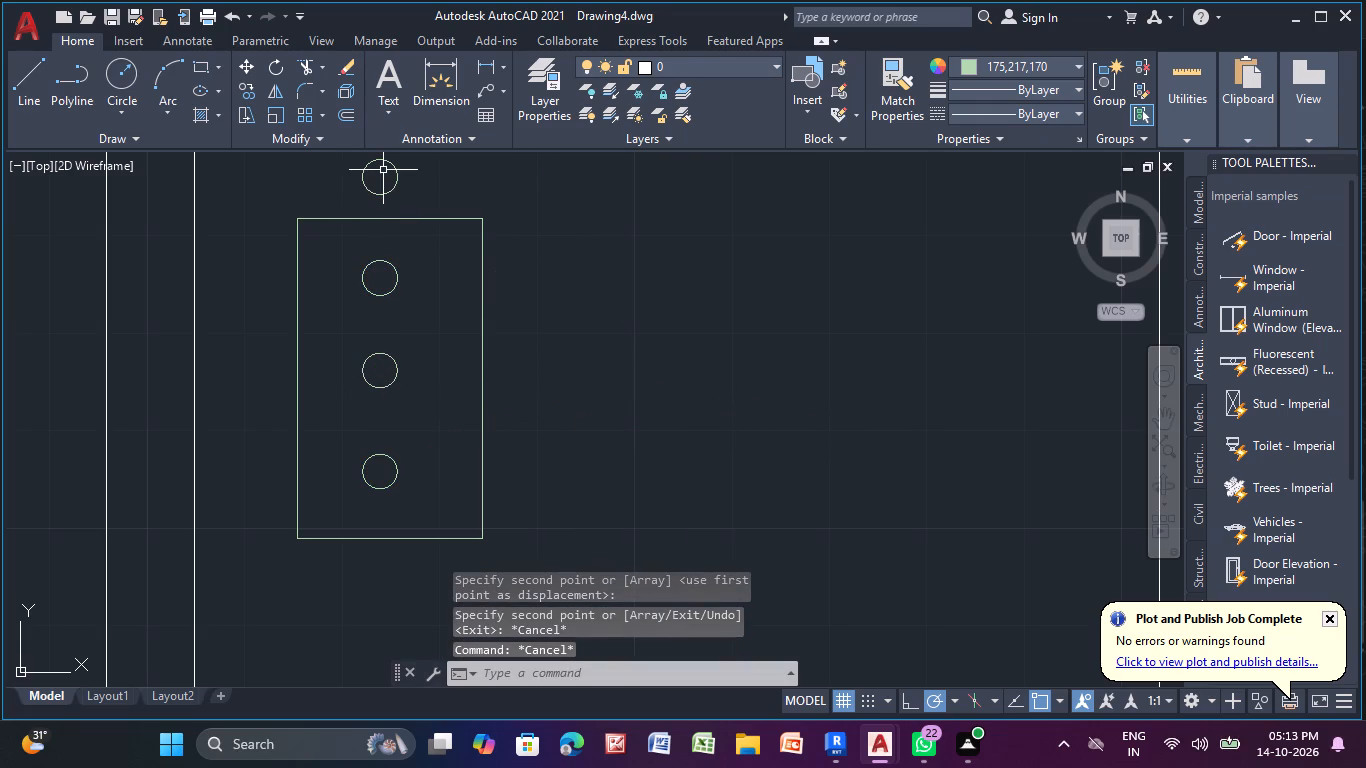
Delete the extra circle lying above the rectangle's top edge.
left_click(393, 171)
key("Delete")
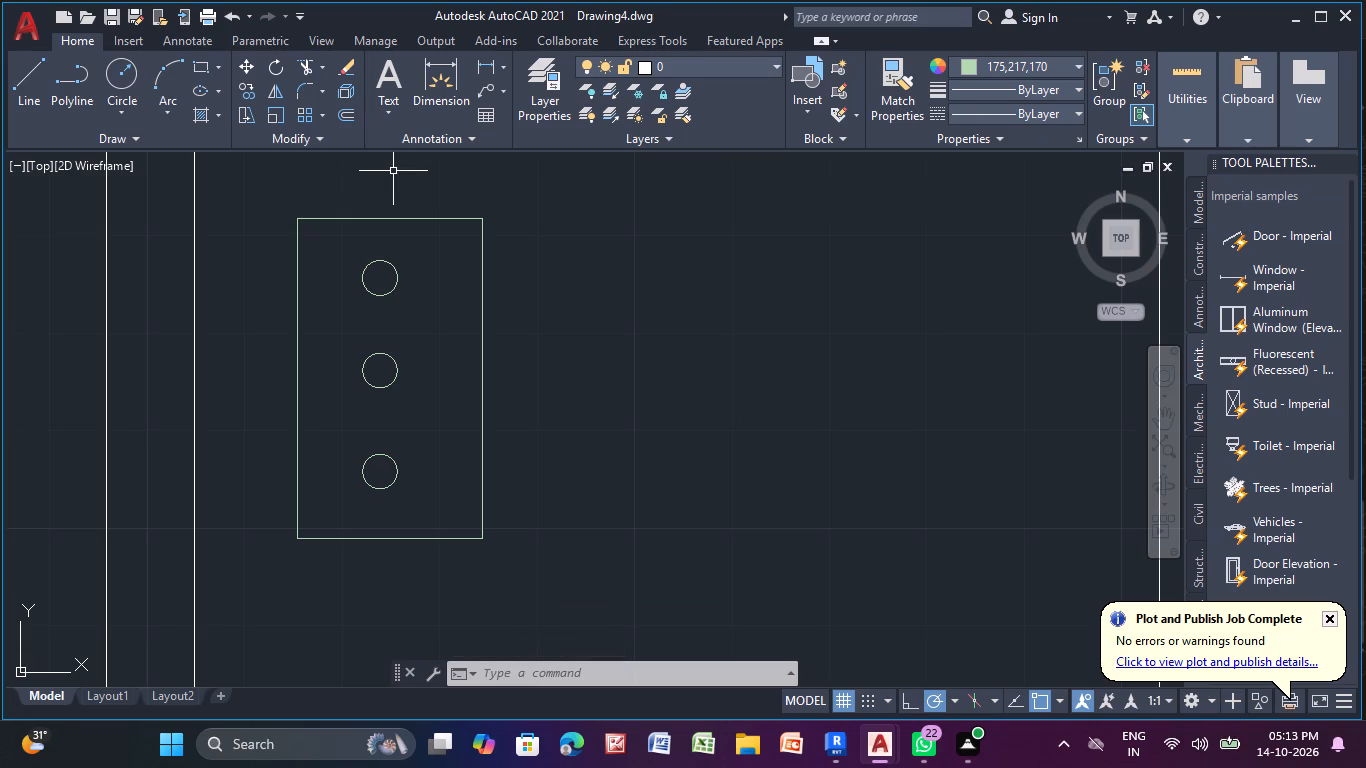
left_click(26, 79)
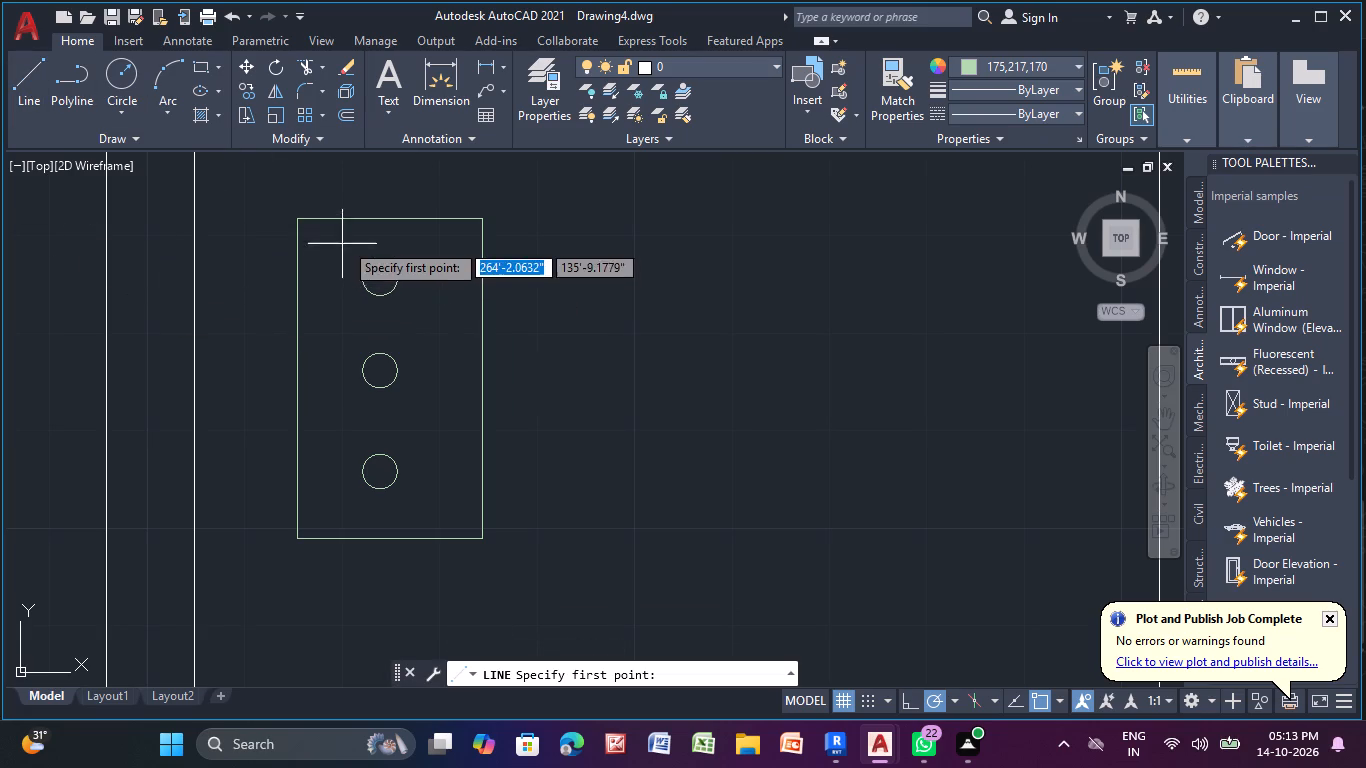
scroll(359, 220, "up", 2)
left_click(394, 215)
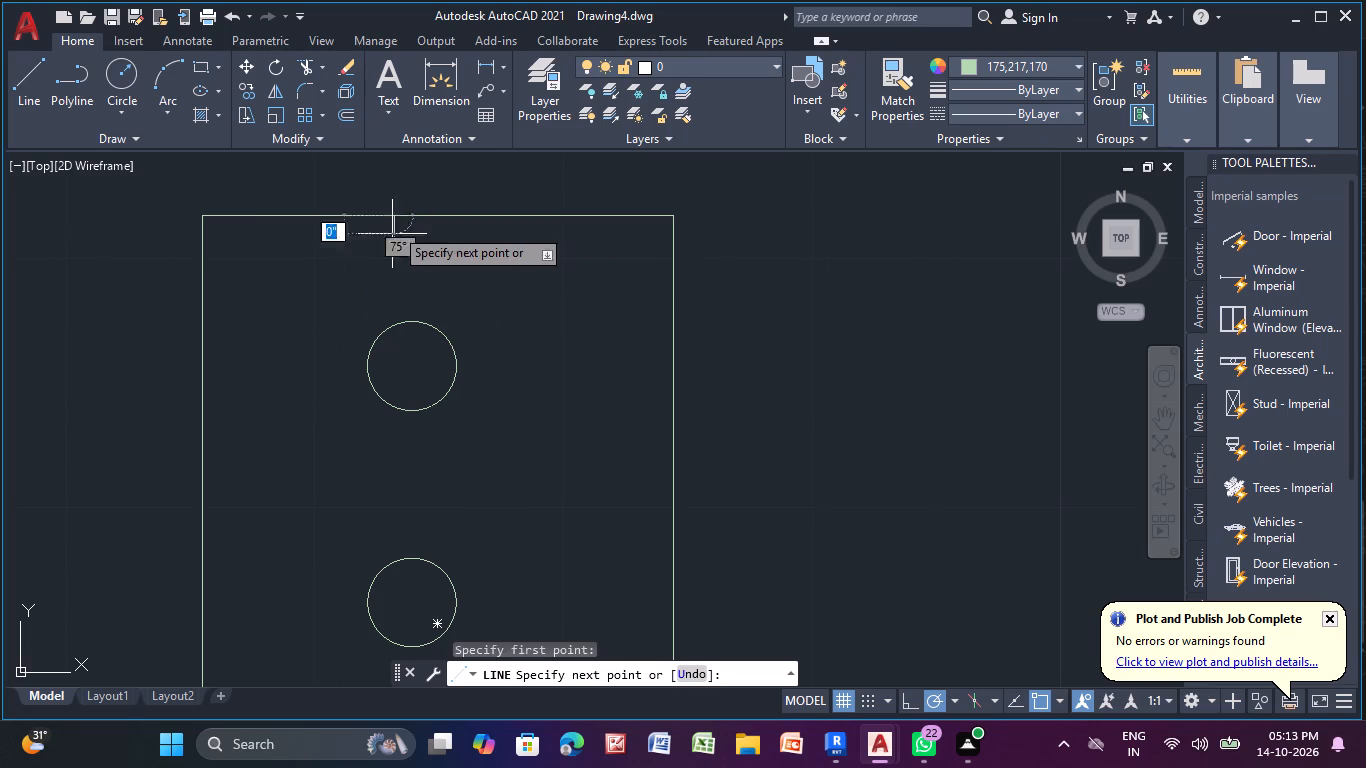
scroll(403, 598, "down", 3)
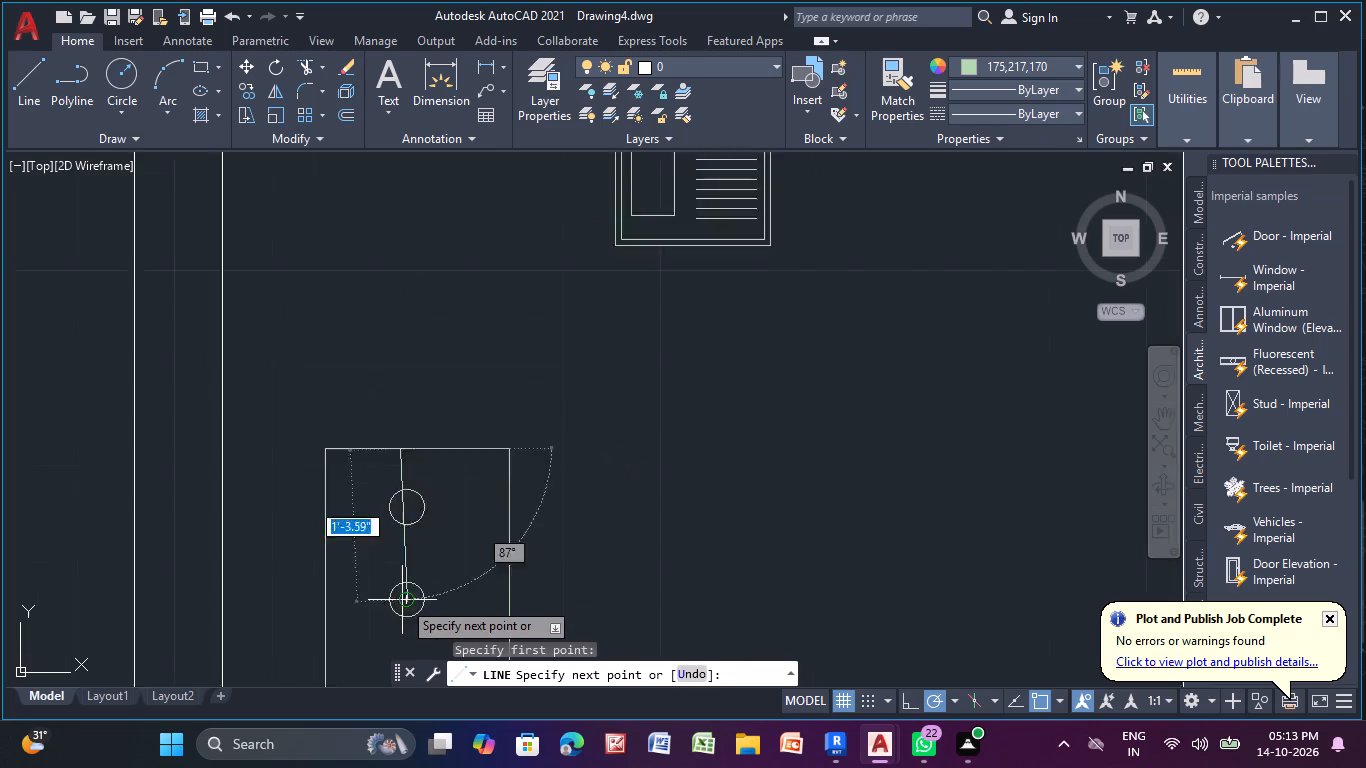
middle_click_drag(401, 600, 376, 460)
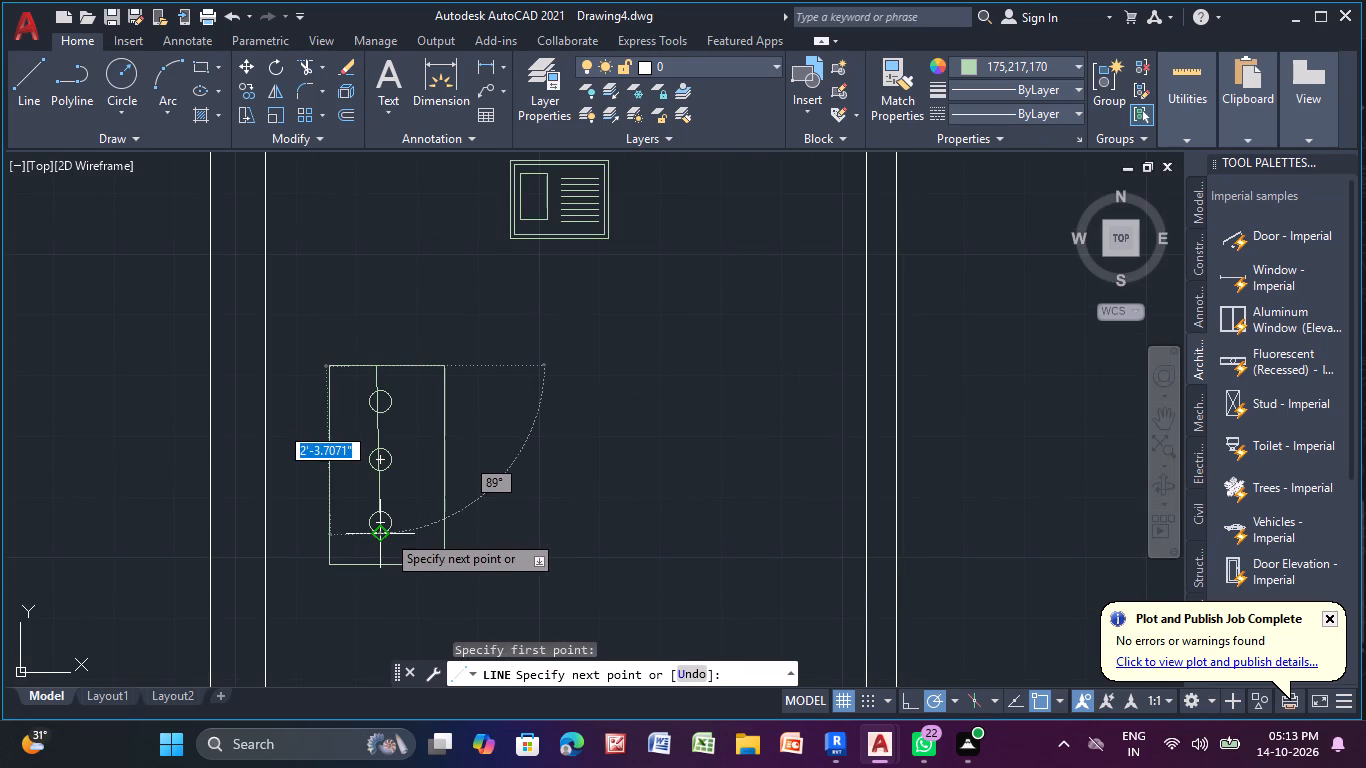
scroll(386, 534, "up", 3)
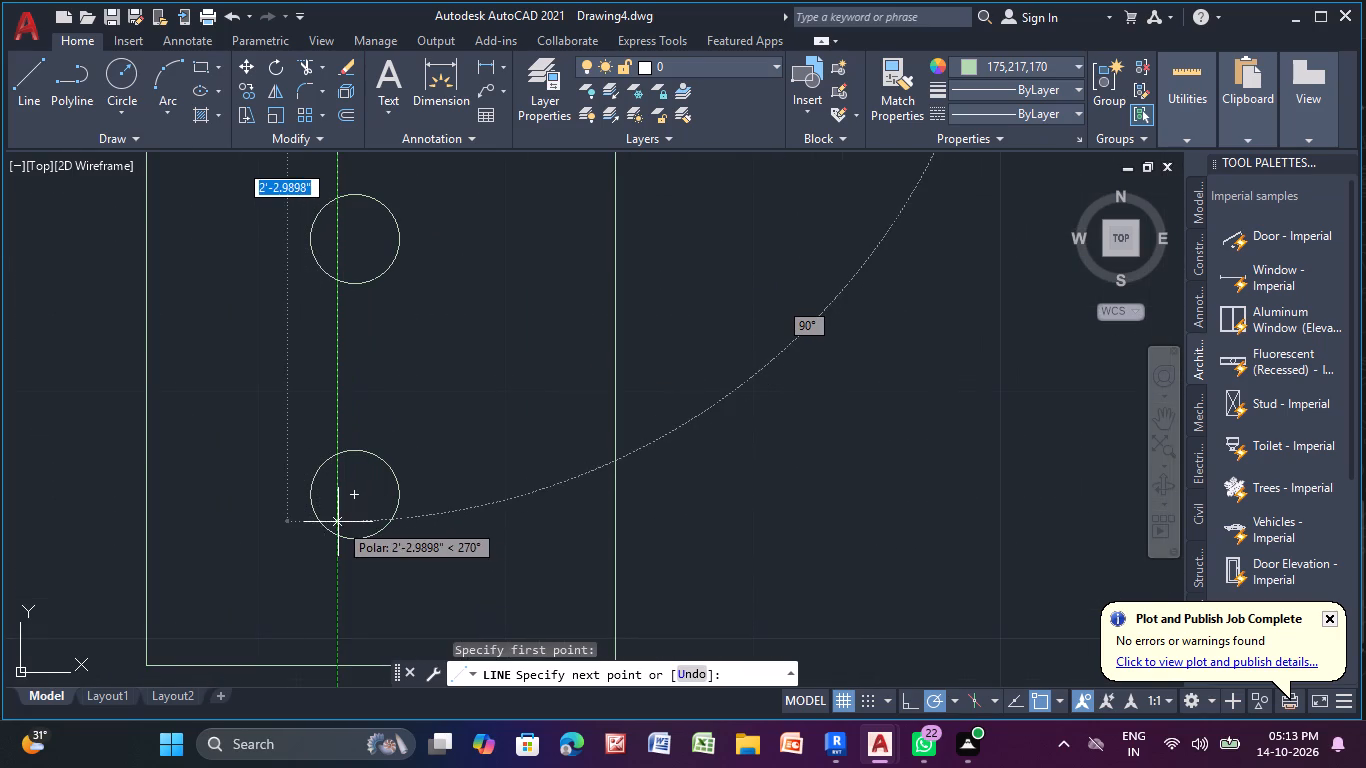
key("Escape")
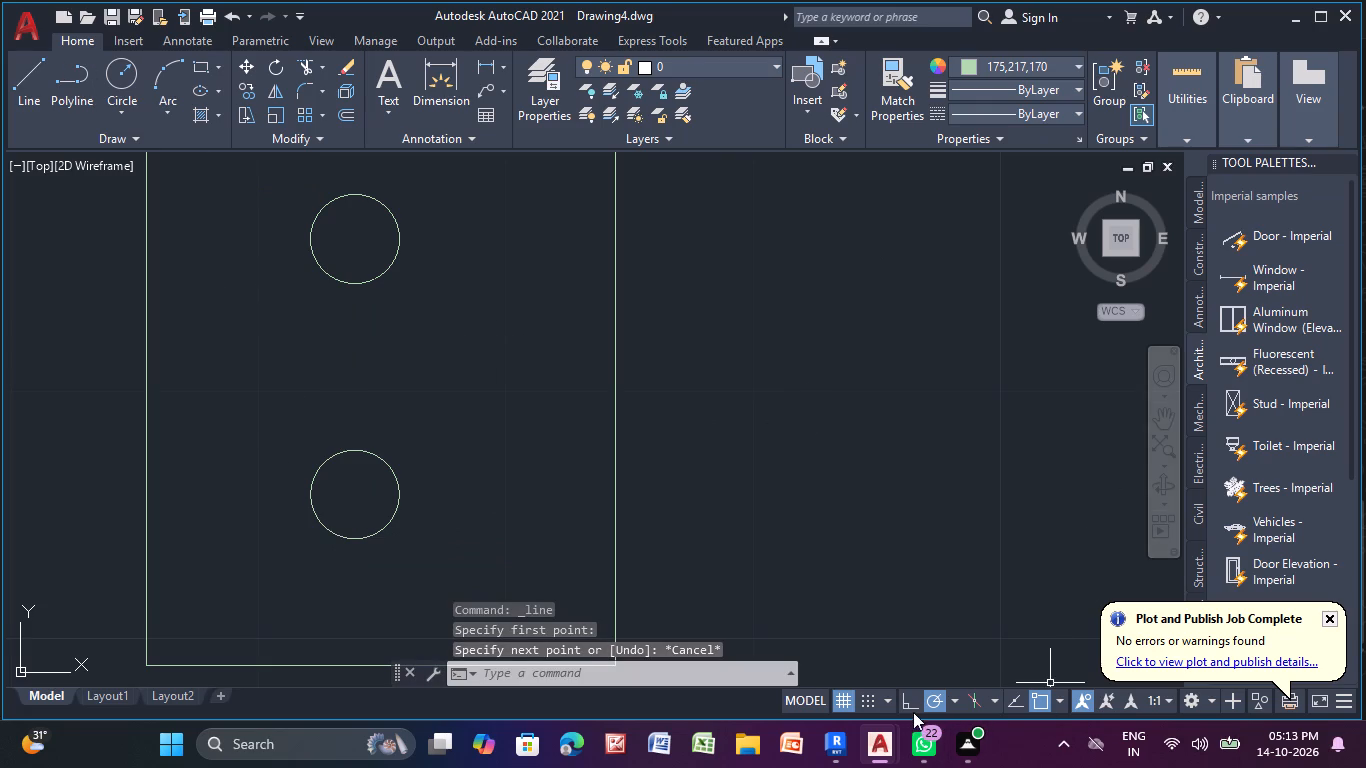
Turn on Ortho and draw a vertical line through the circles' centres, spanning the rectangle from bottom edge to top edge.
left_click(913, 712)
left_click(30, 73)
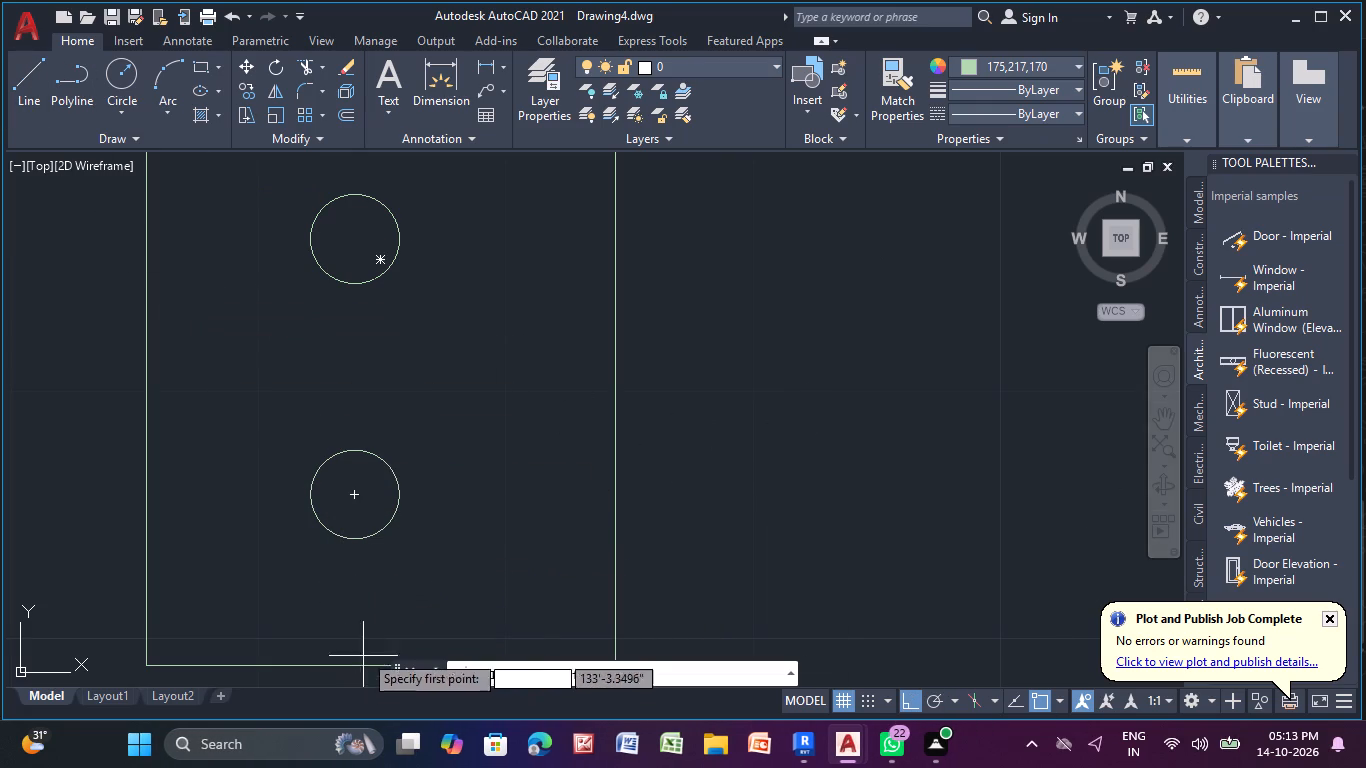
left_click(352, 496)
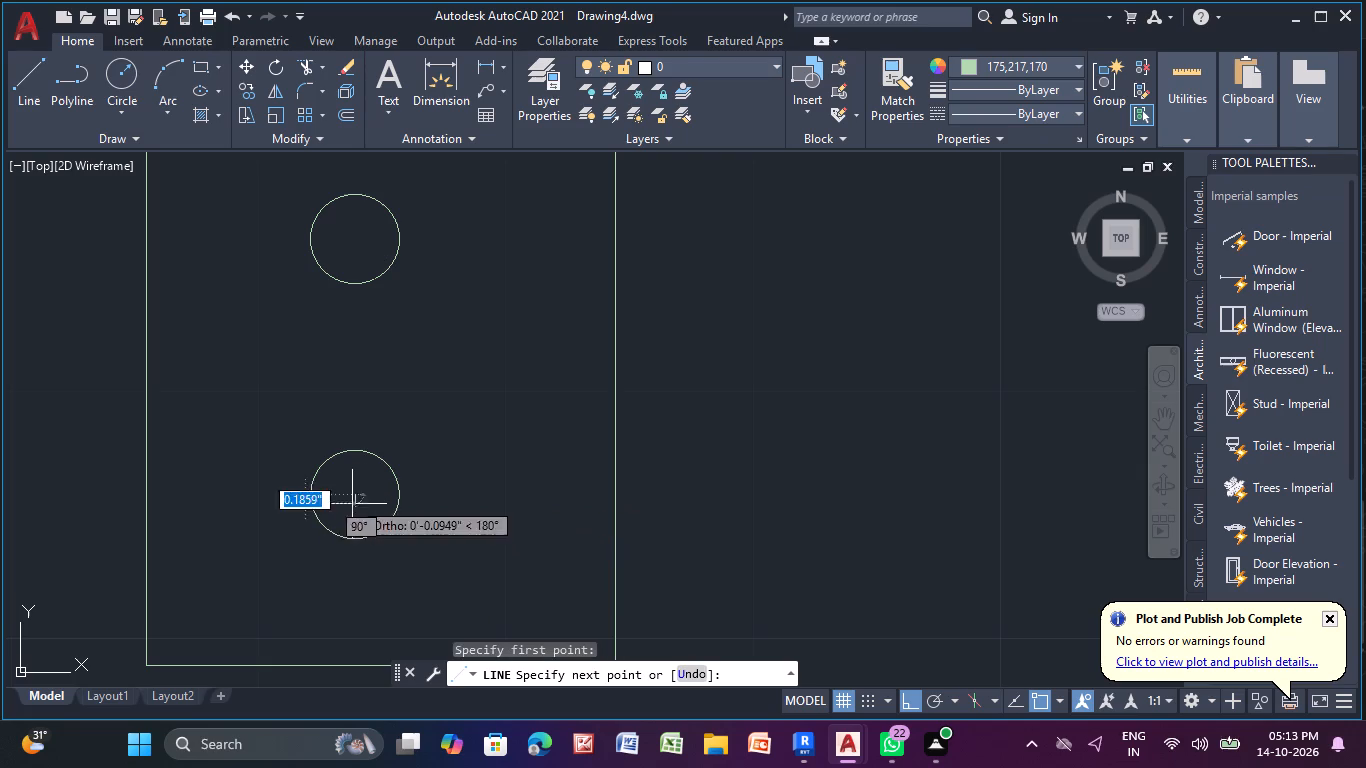
left_click(352, 664)
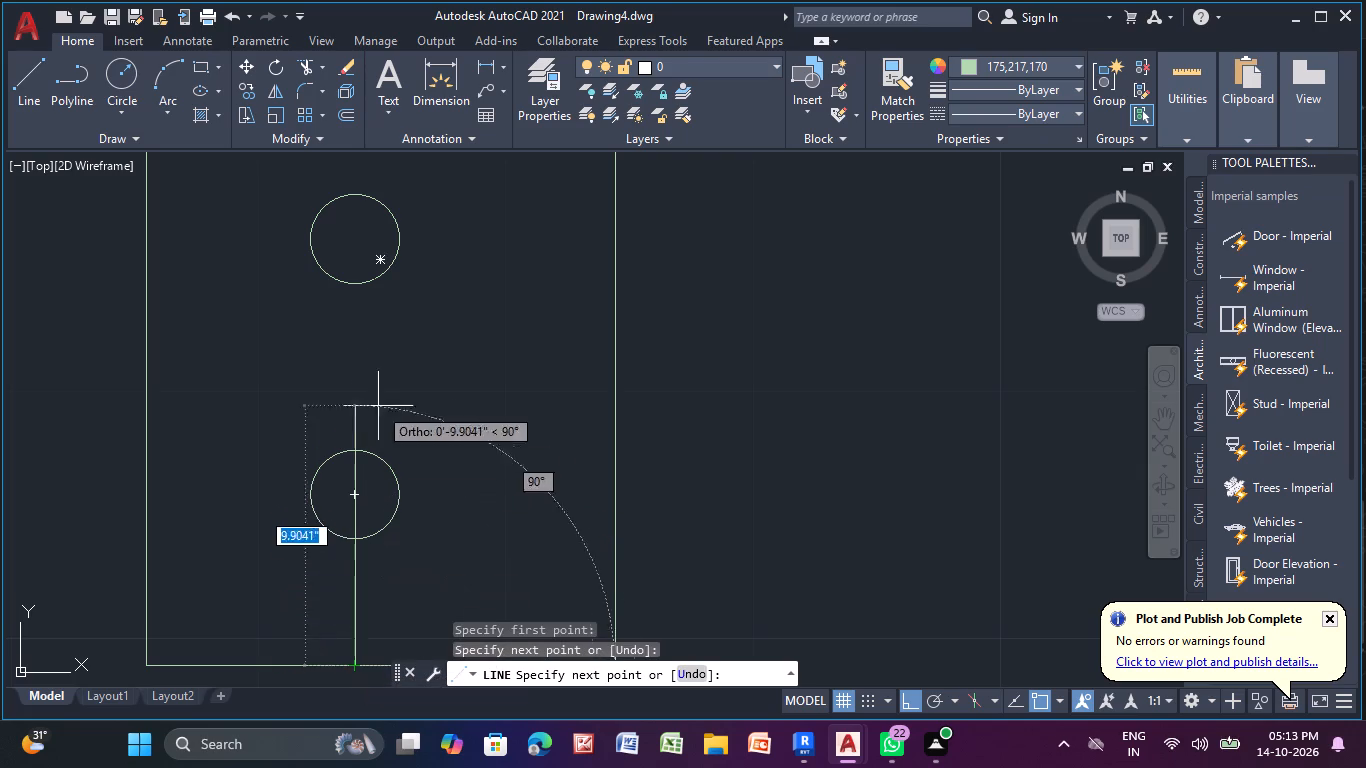
scroll(351, 217, "down", 2)
middle_click_drag(351, 225, 431, 556)
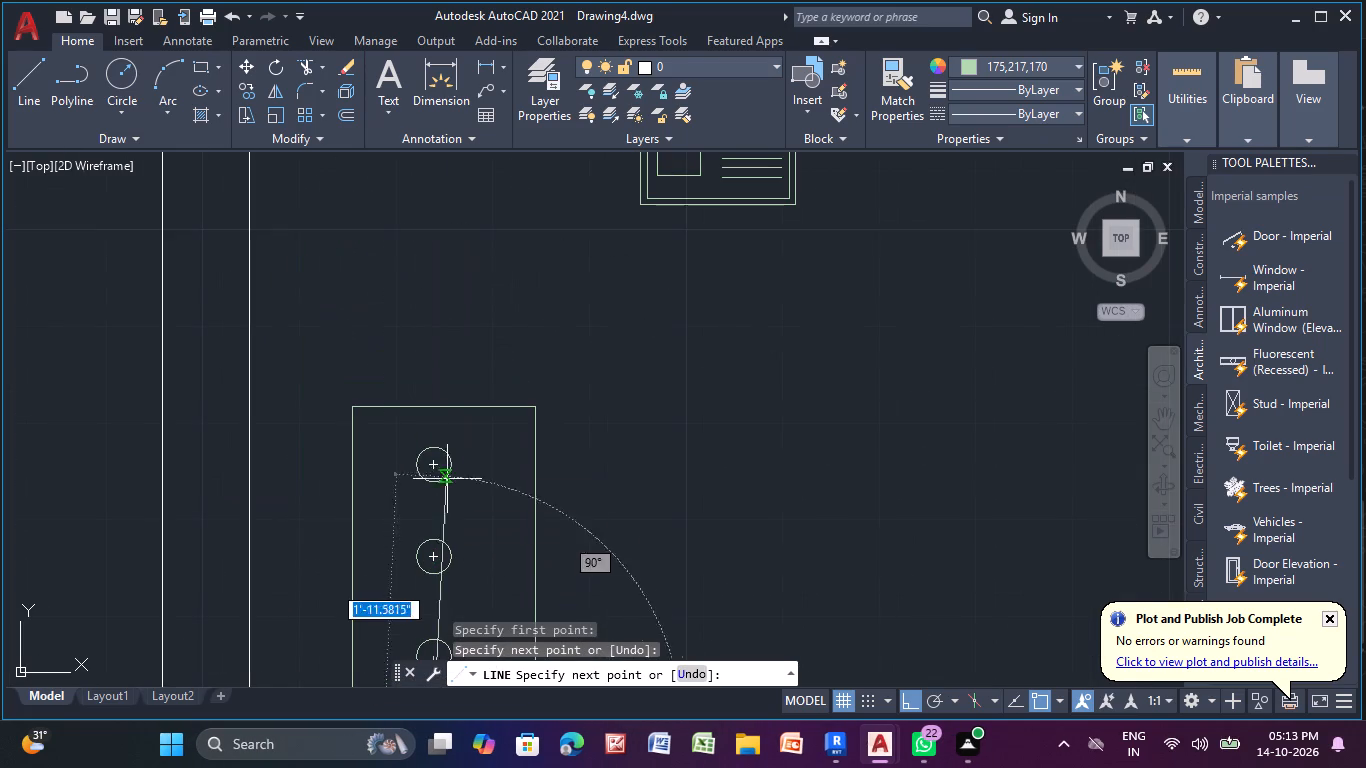
left_click(431, 410)
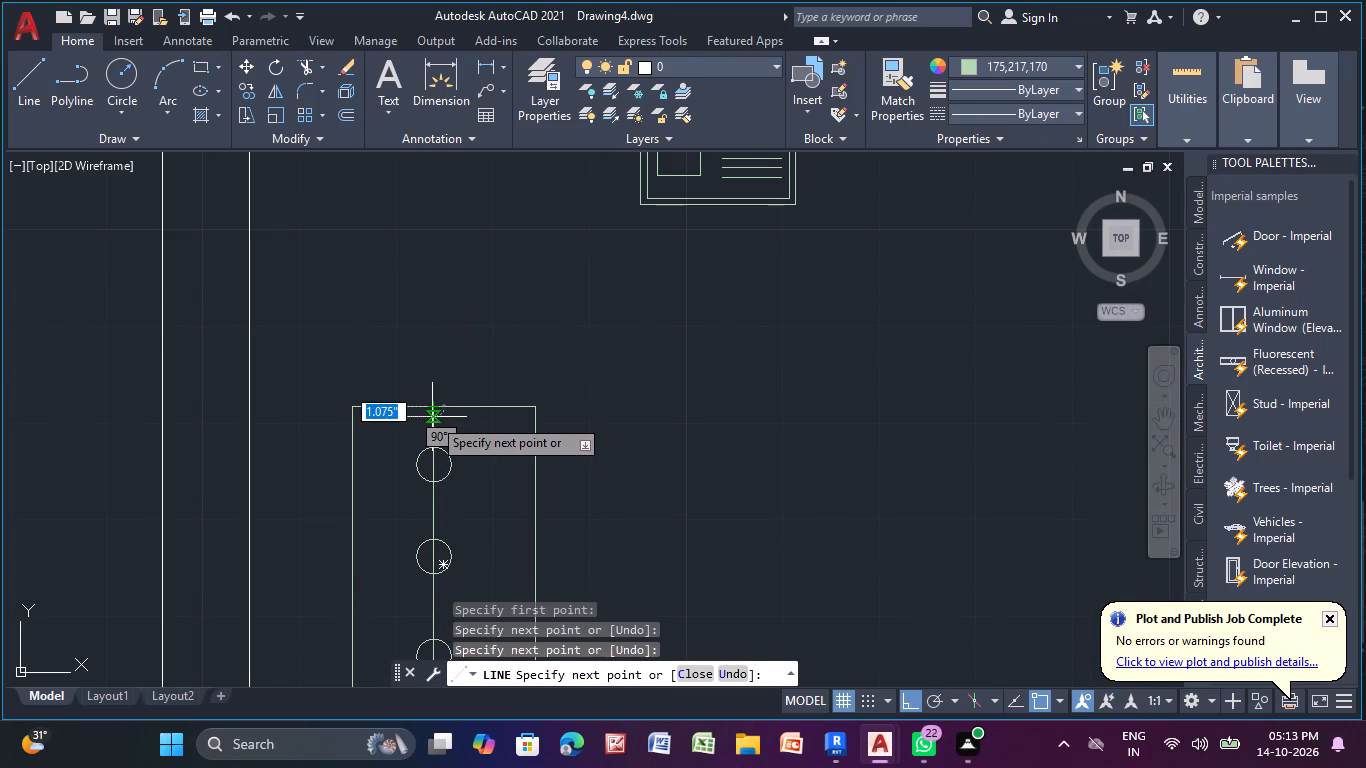
key("Escape")
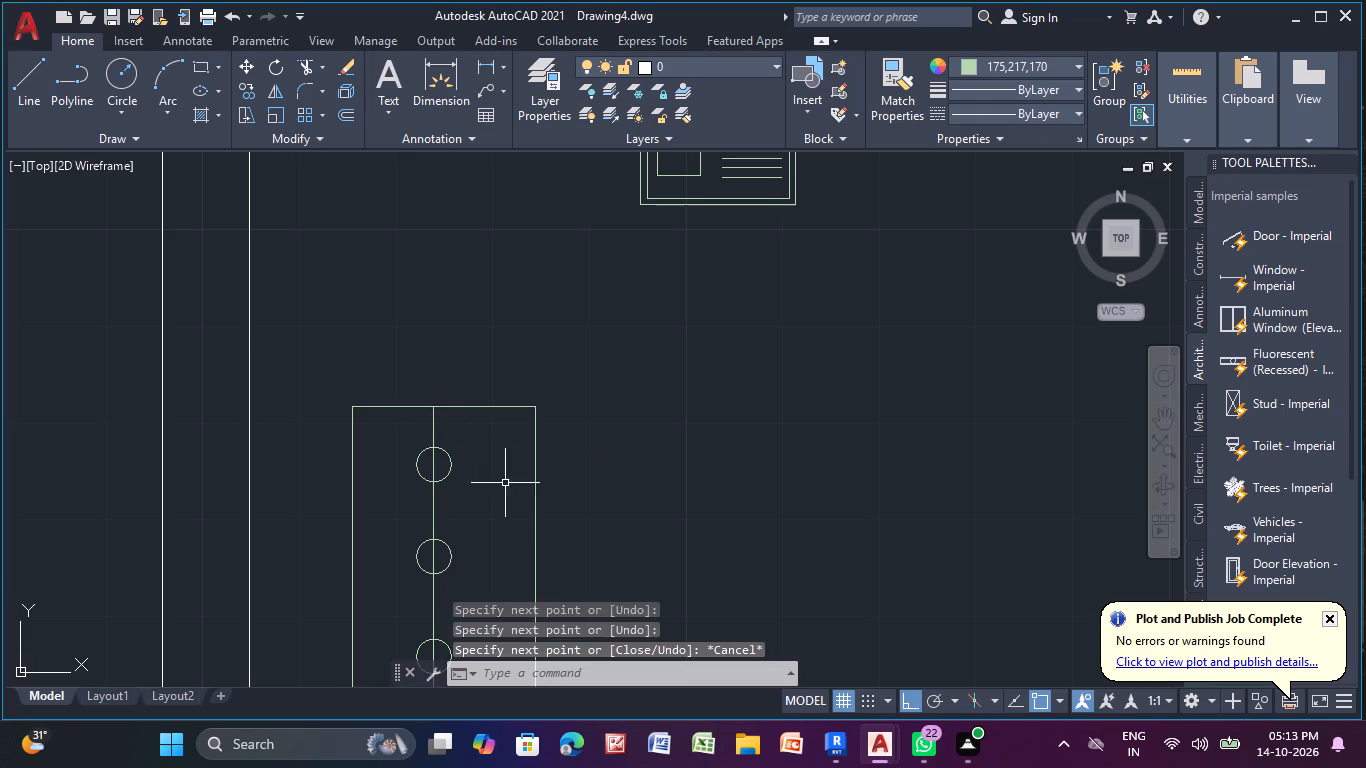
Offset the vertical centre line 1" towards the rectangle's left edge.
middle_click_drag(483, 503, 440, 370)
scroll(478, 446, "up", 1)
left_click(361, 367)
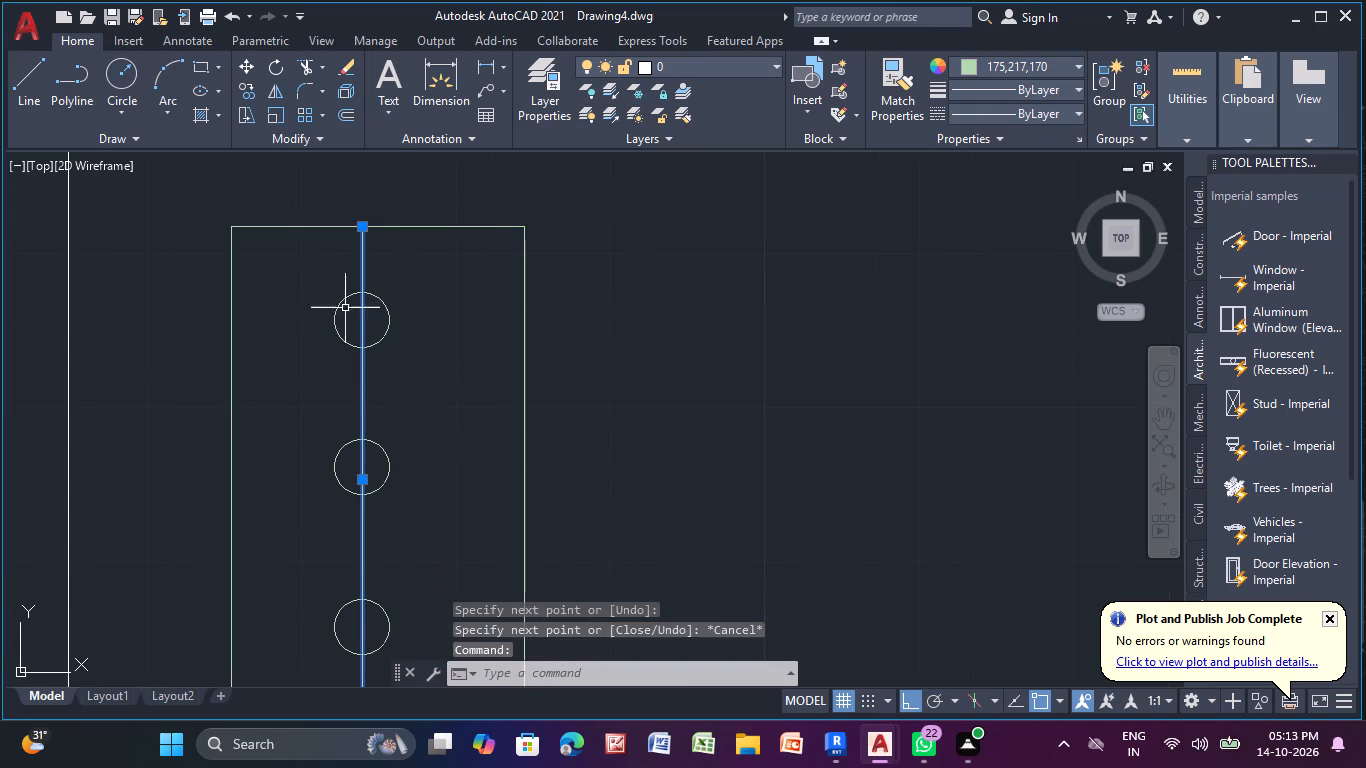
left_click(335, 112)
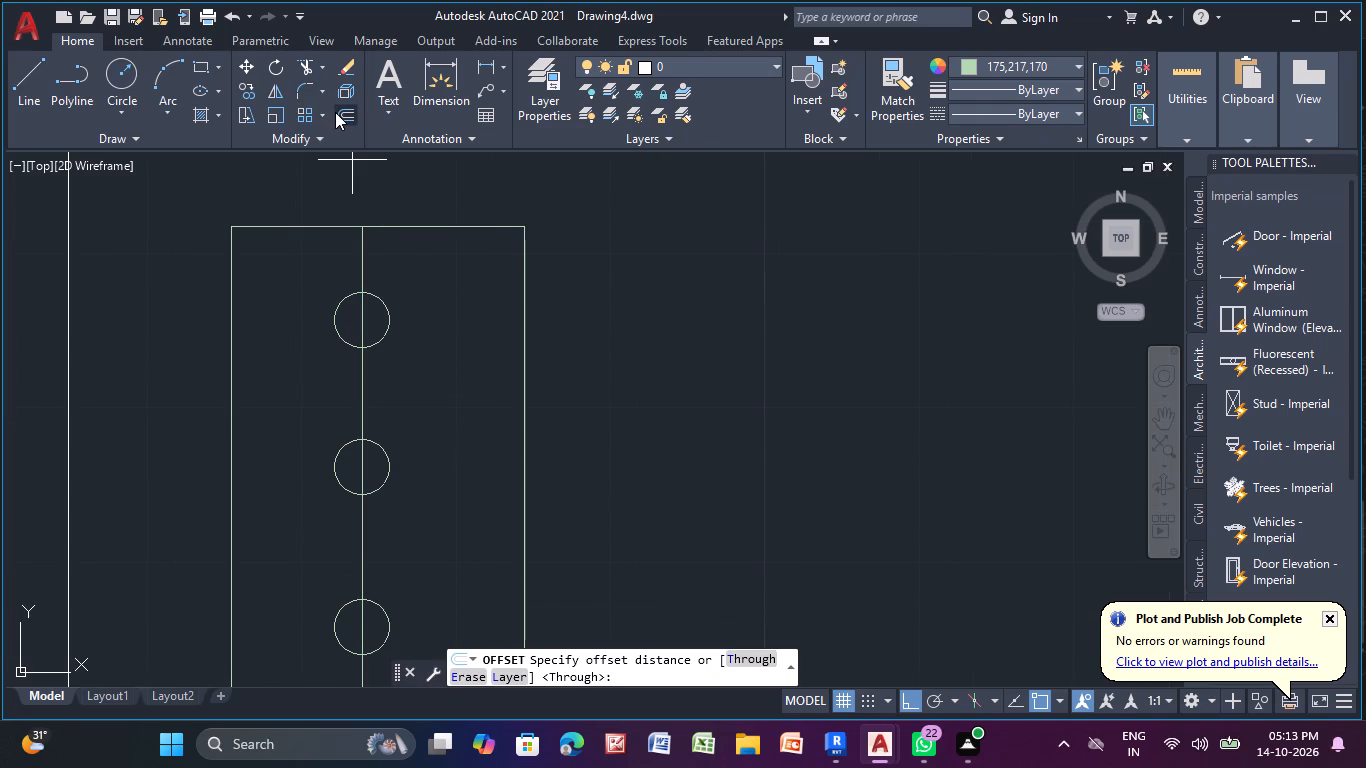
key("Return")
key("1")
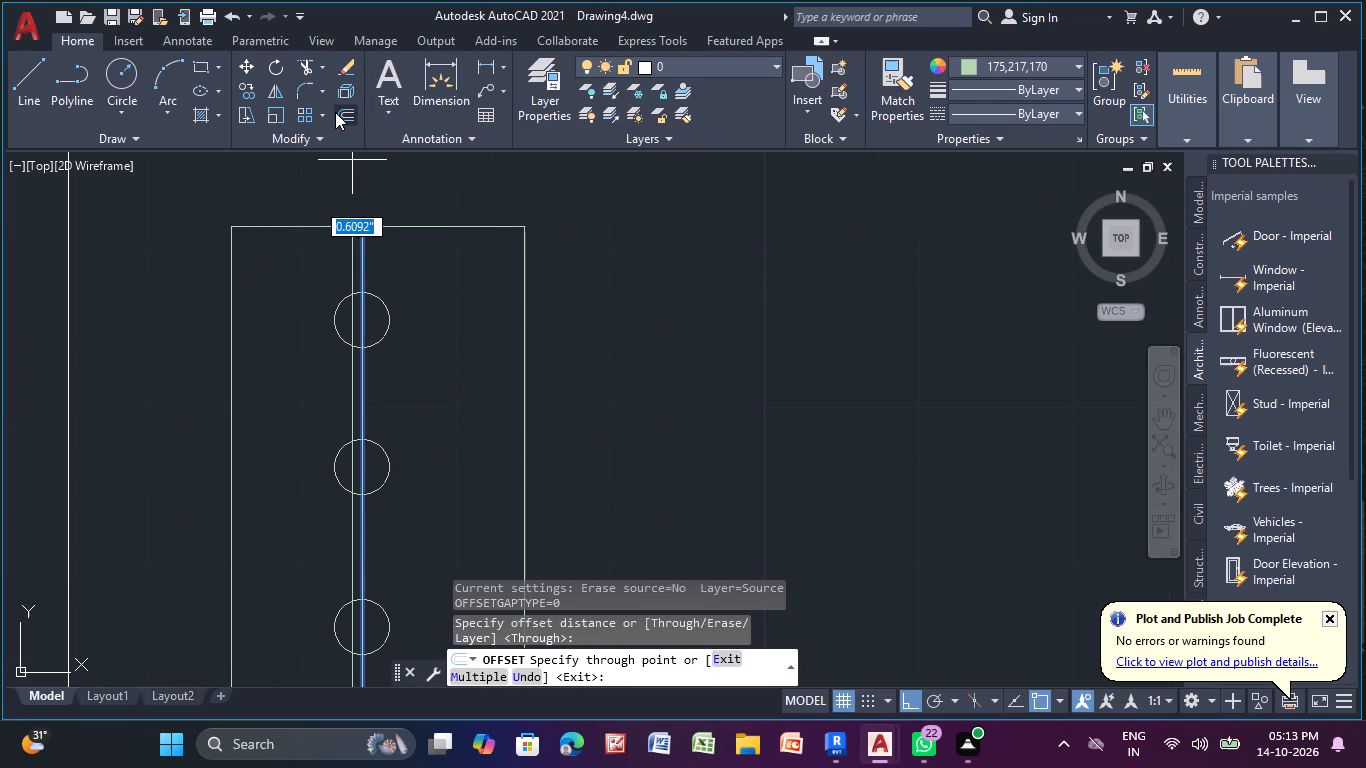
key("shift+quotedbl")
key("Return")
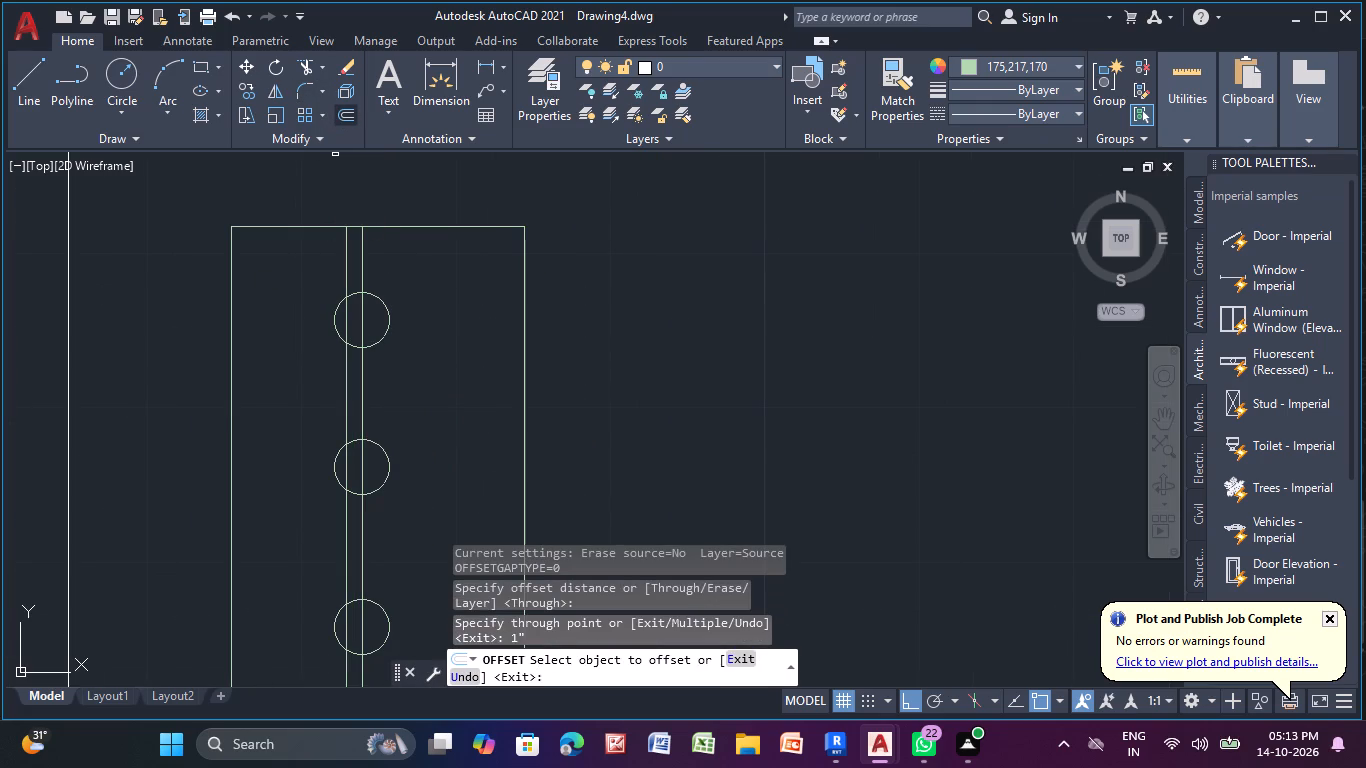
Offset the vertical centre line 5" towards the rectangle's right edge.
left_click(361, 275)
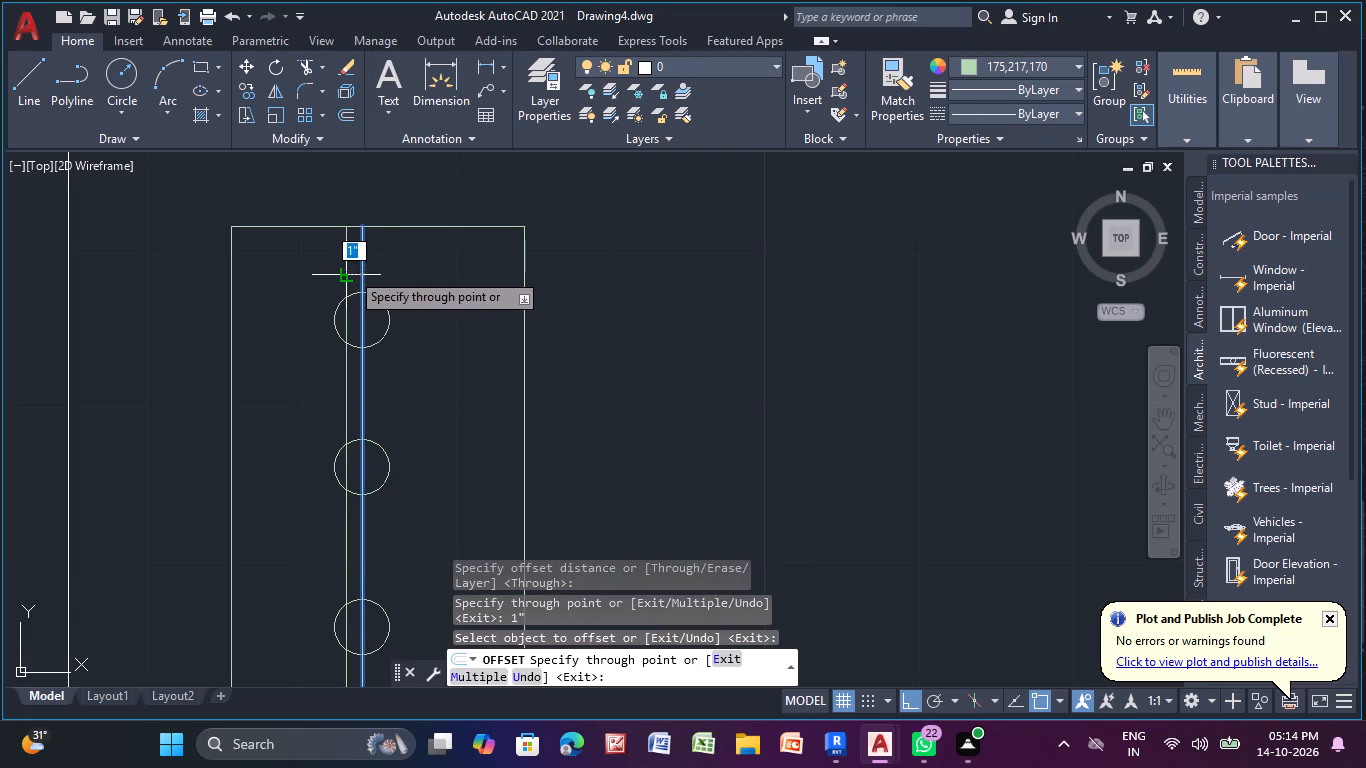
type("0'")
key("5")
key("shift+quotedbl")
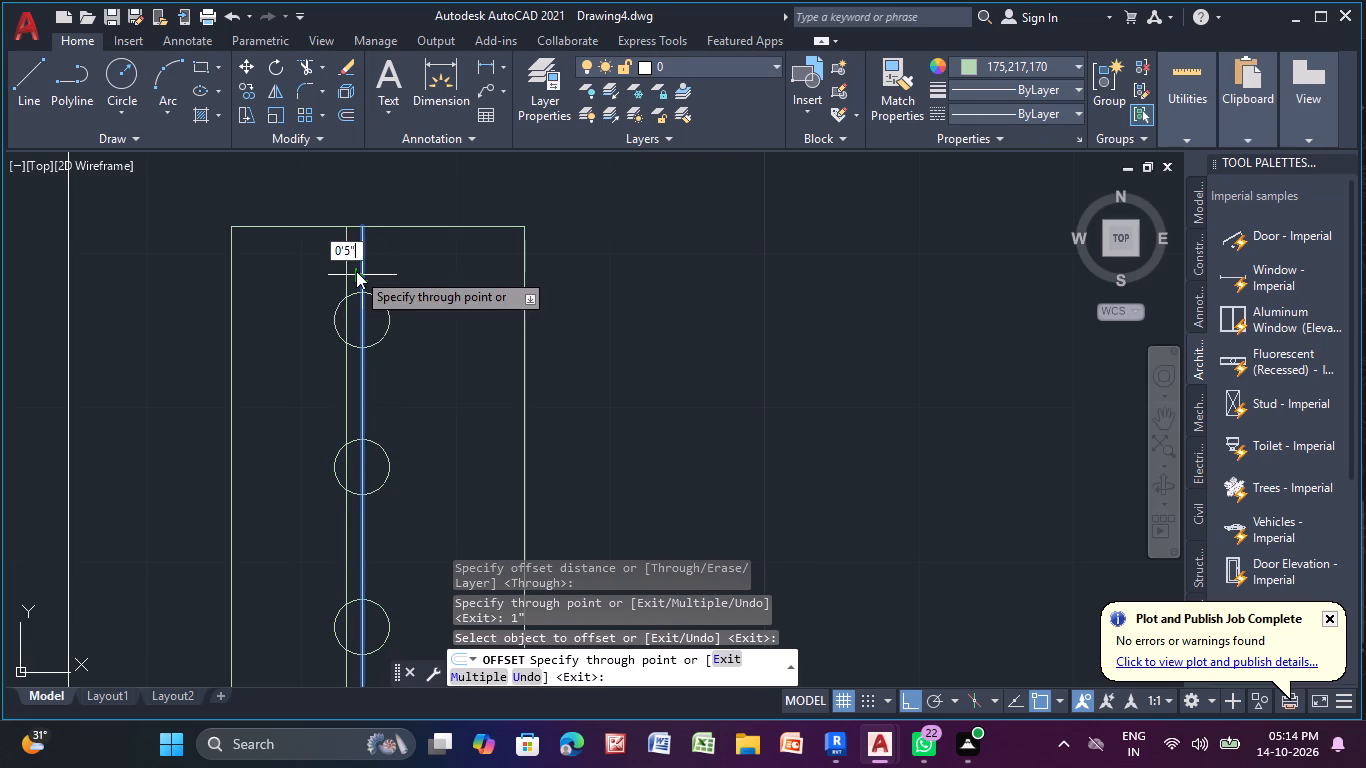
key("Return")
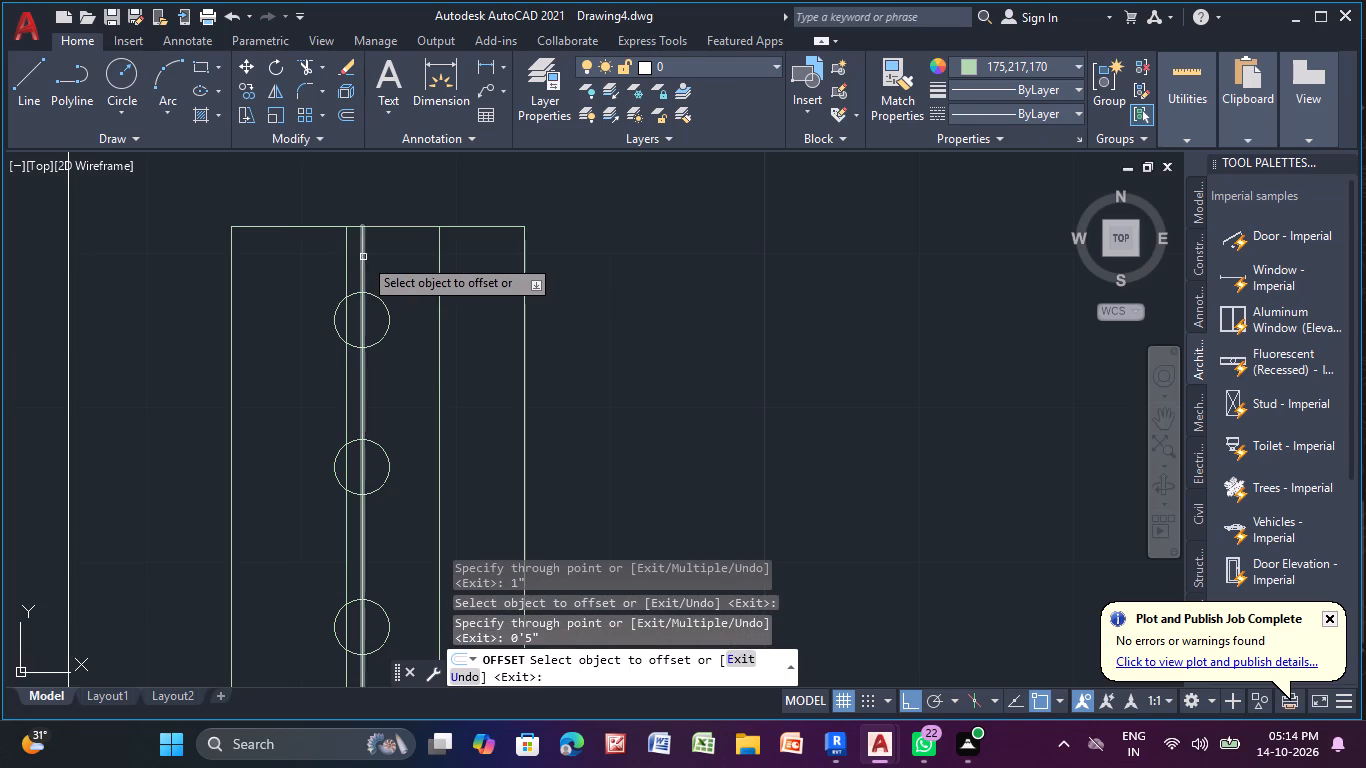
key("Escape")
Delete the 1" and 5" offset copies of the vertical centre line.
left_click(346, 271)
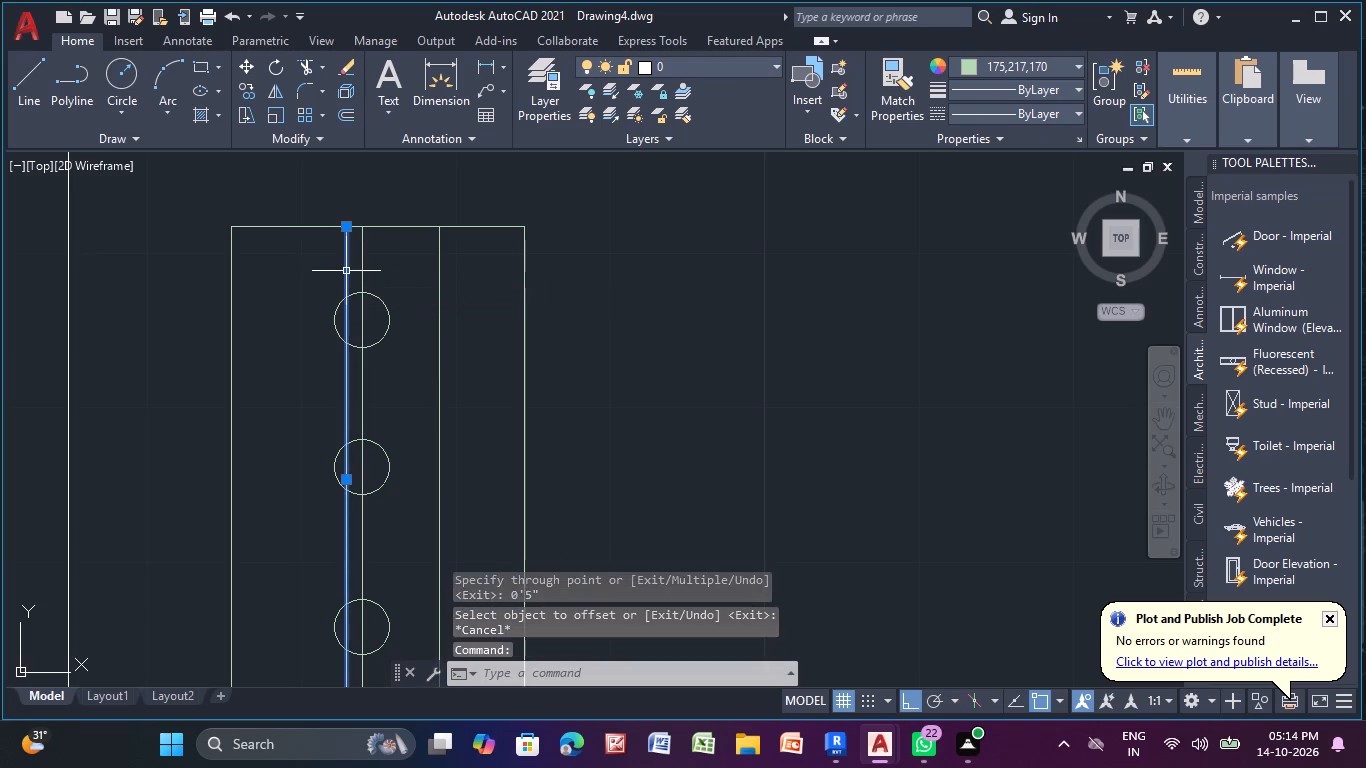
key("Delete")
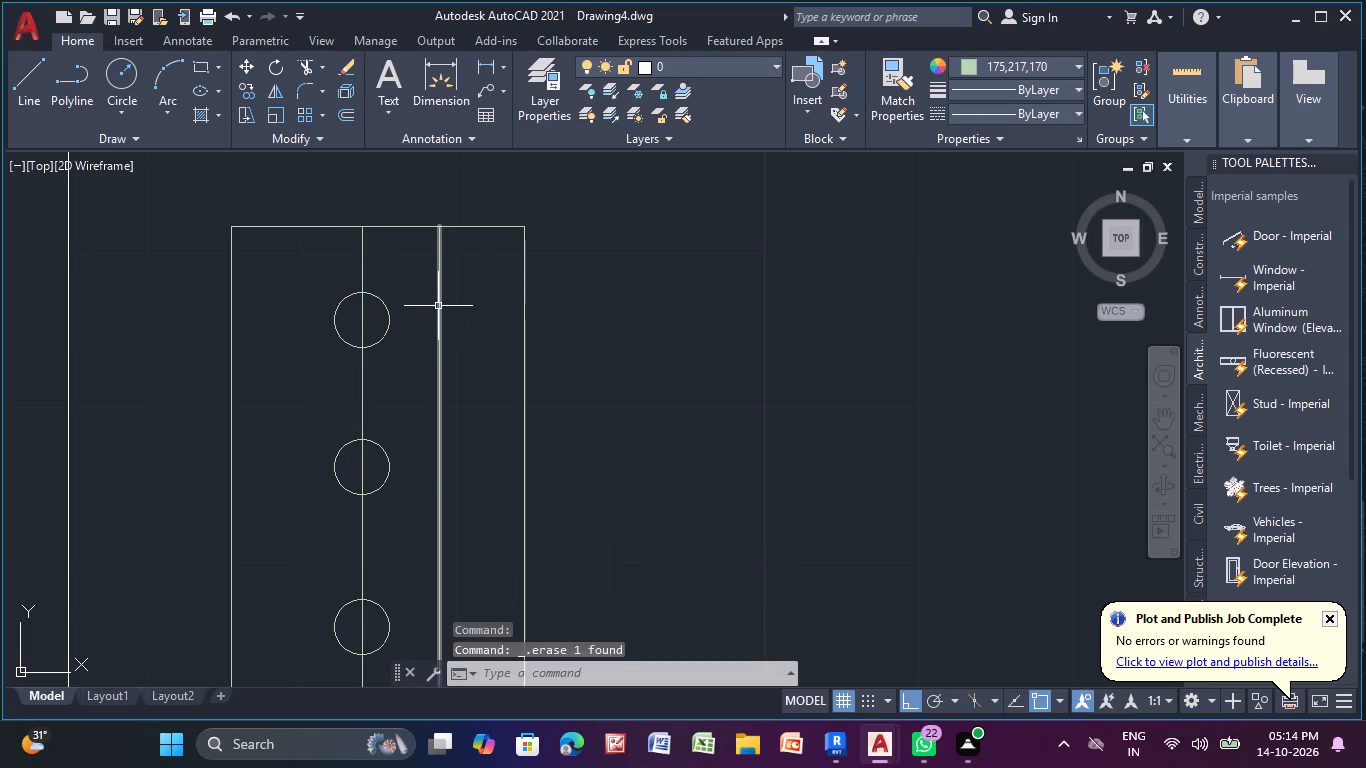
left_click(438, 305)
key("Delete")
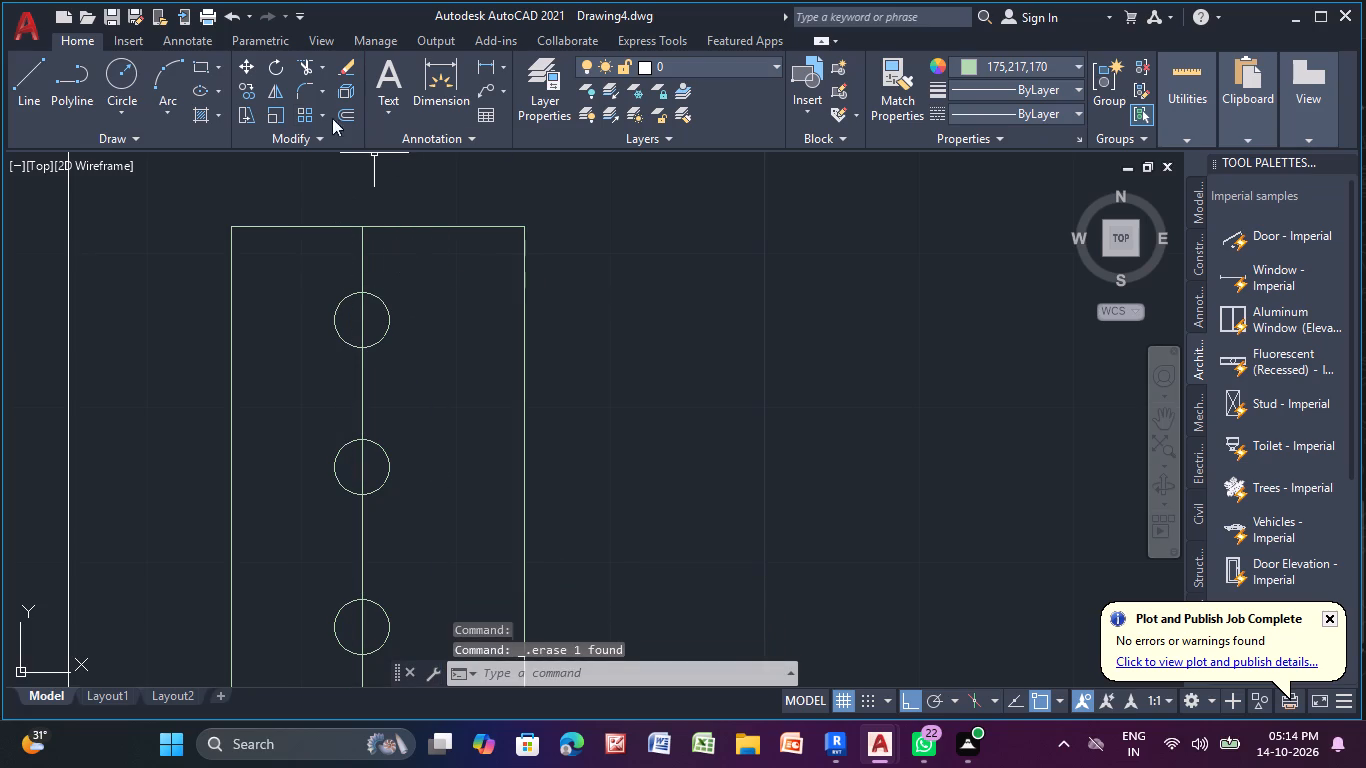
Offset the vertical centre line 0.5" to its left using the Through option.
left_click(343, 105)
key("Return")
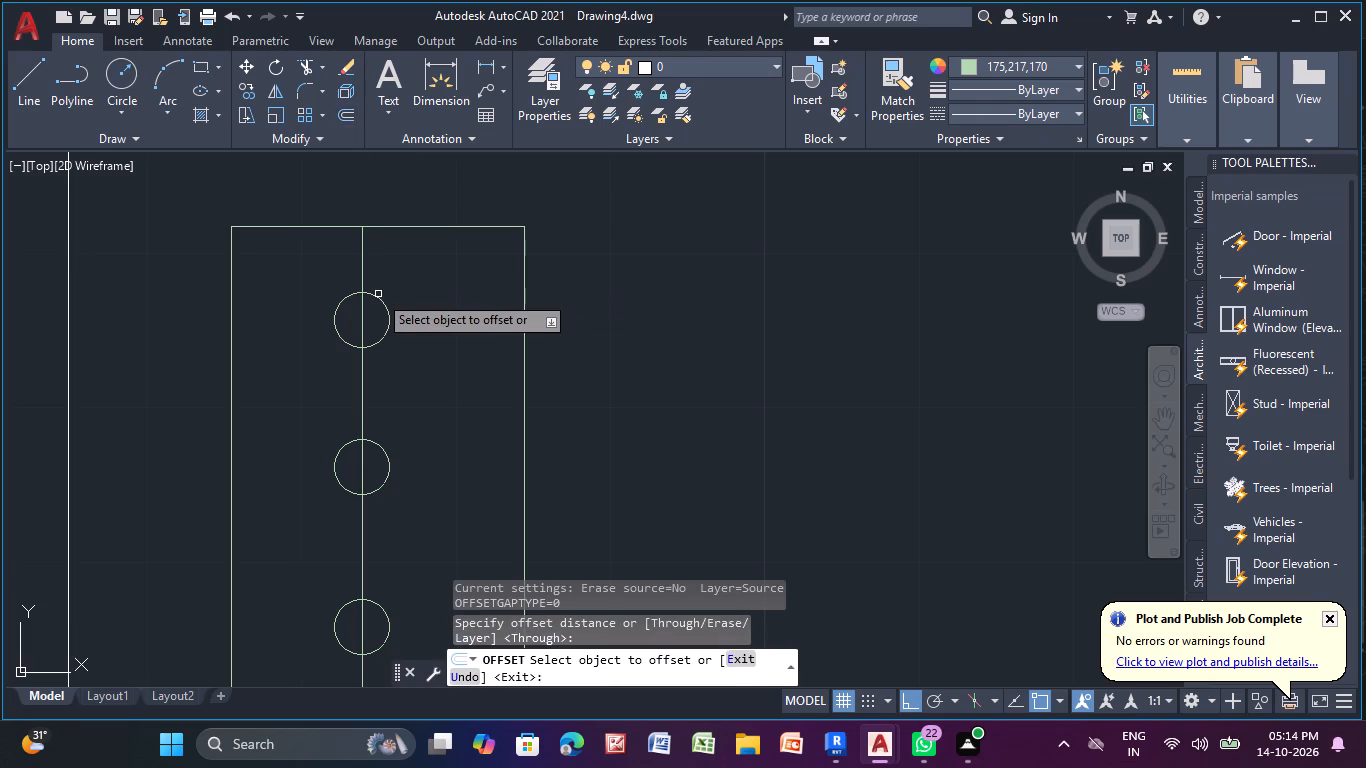
left_click(363, 271)
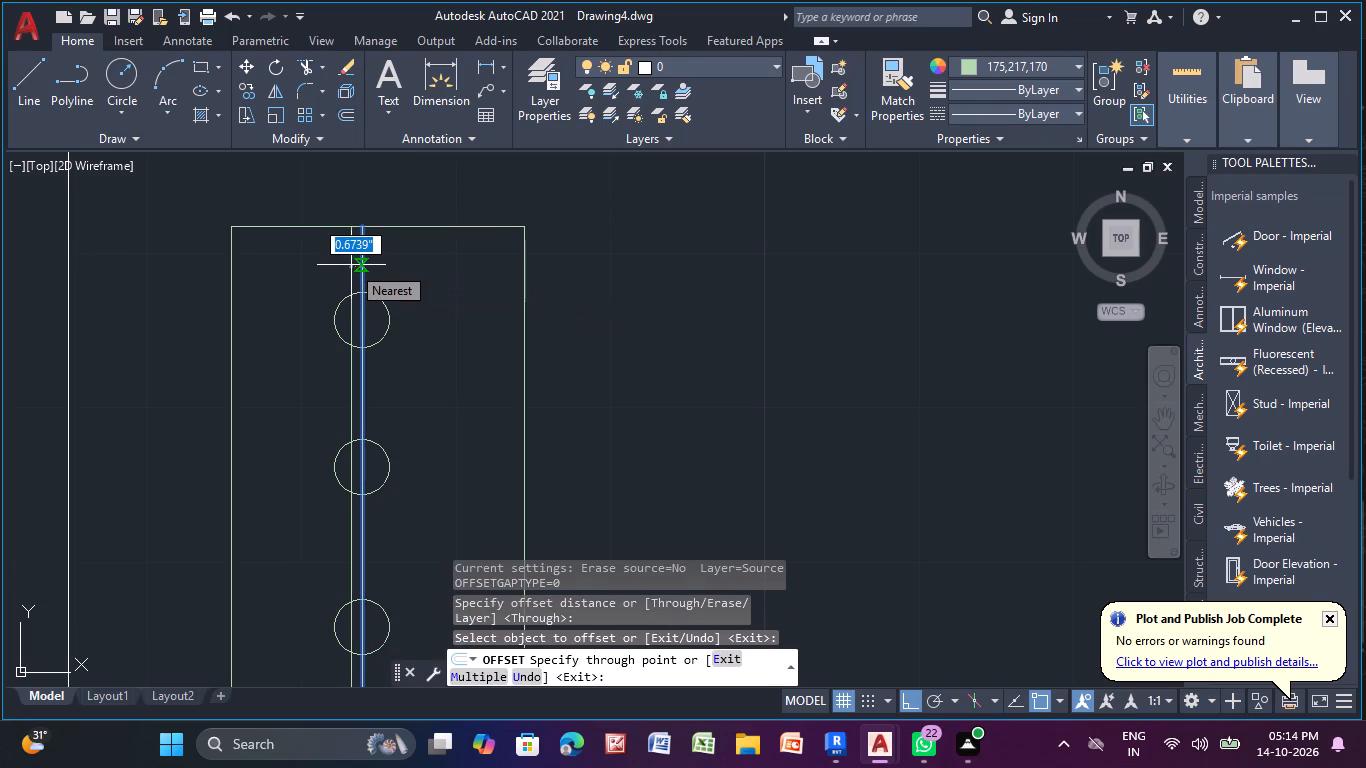
type("05")
key("shift+quotedbl")
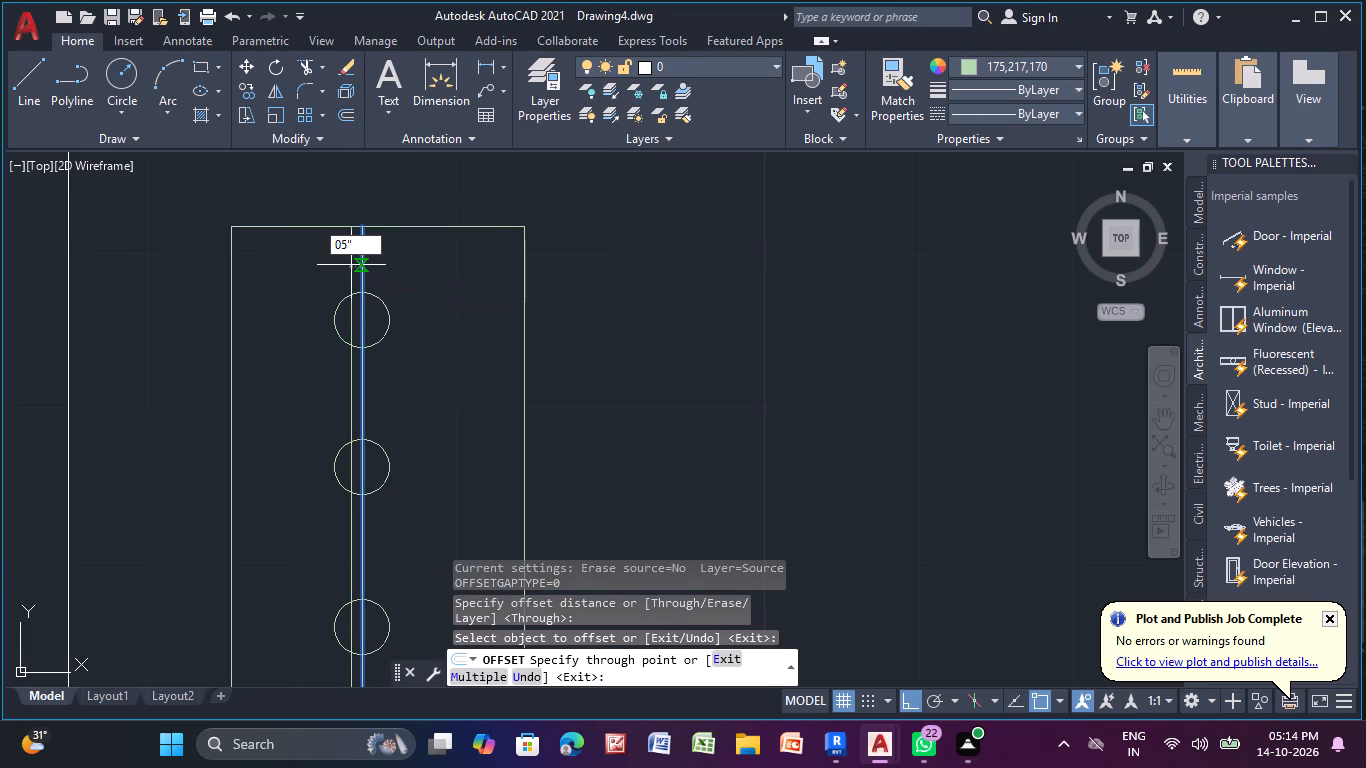
key("BackSpace")
key("BackSpace")
key("period")
key("5")
key("shift+quotedbl")
key("Return")
scroll(501, 349, "down", 1)
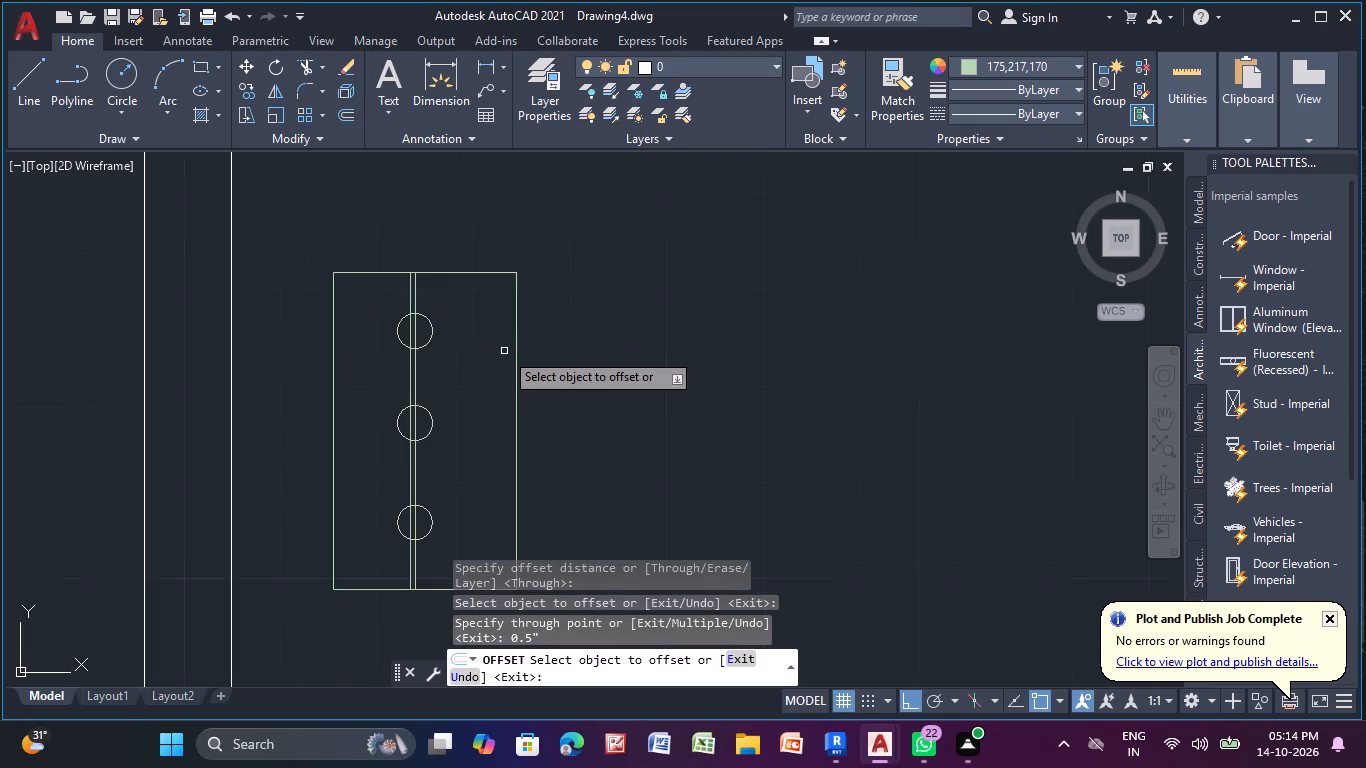
scroll(476, 372, "down", 3)
scroll(478, 386, "up", 3)
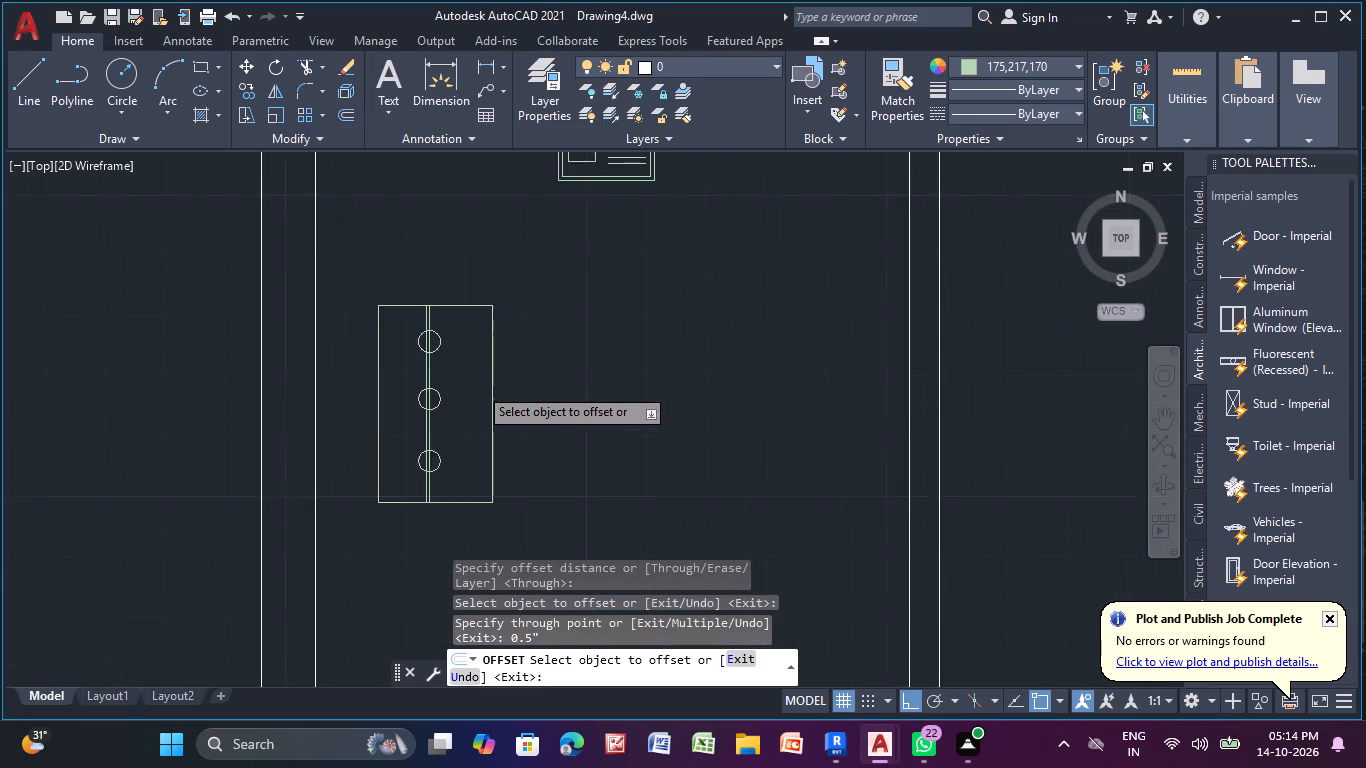
key("Escape")
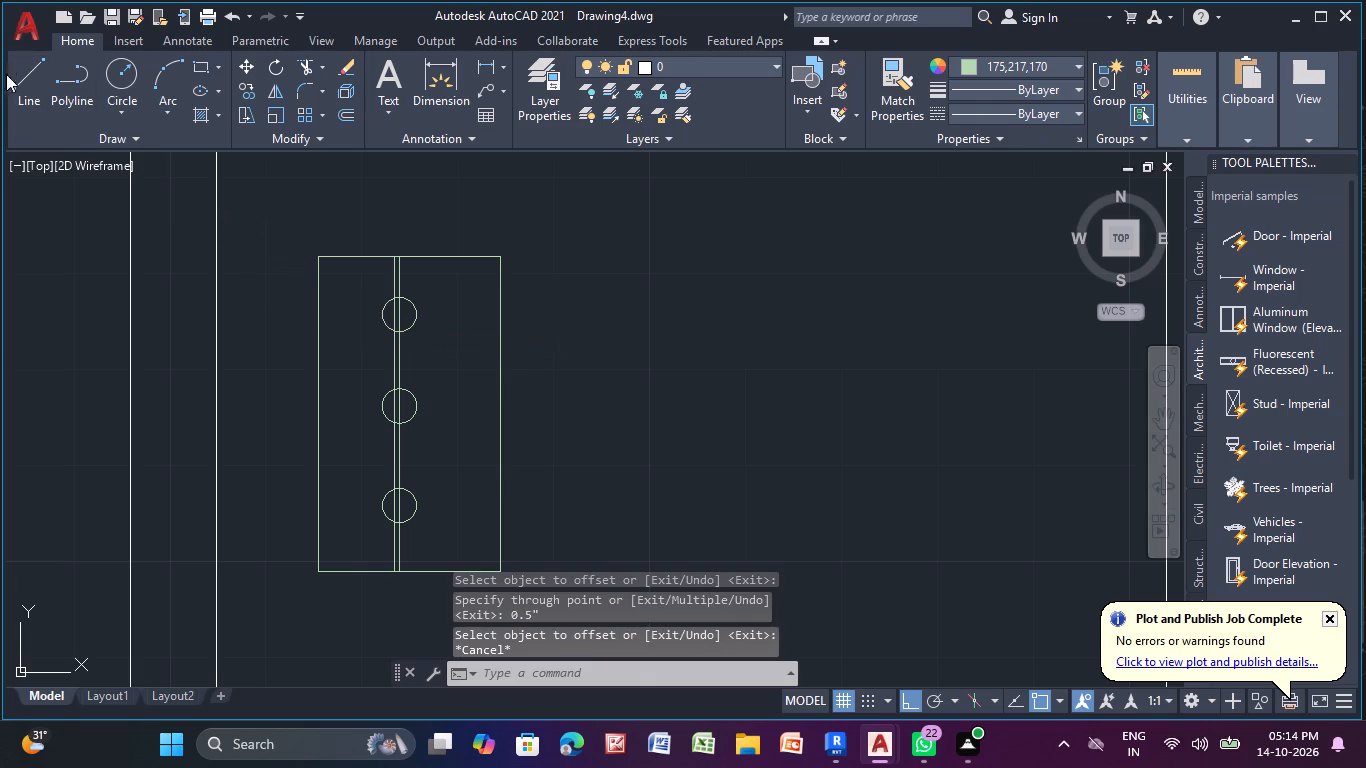
Draw a horizontal line through the top circle's centre, spanning the rectangle from left edge to right edge.
left_click(25, 85)
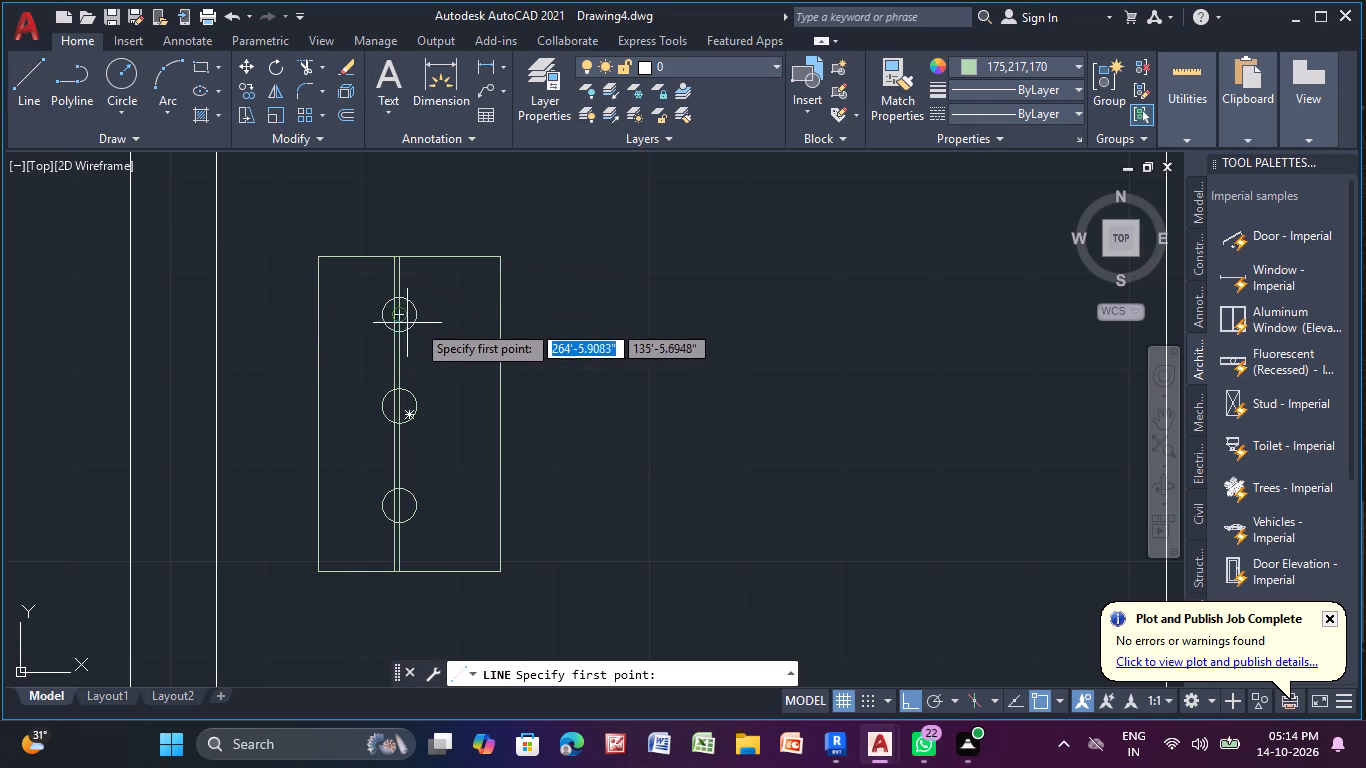
left_click(396, 314)
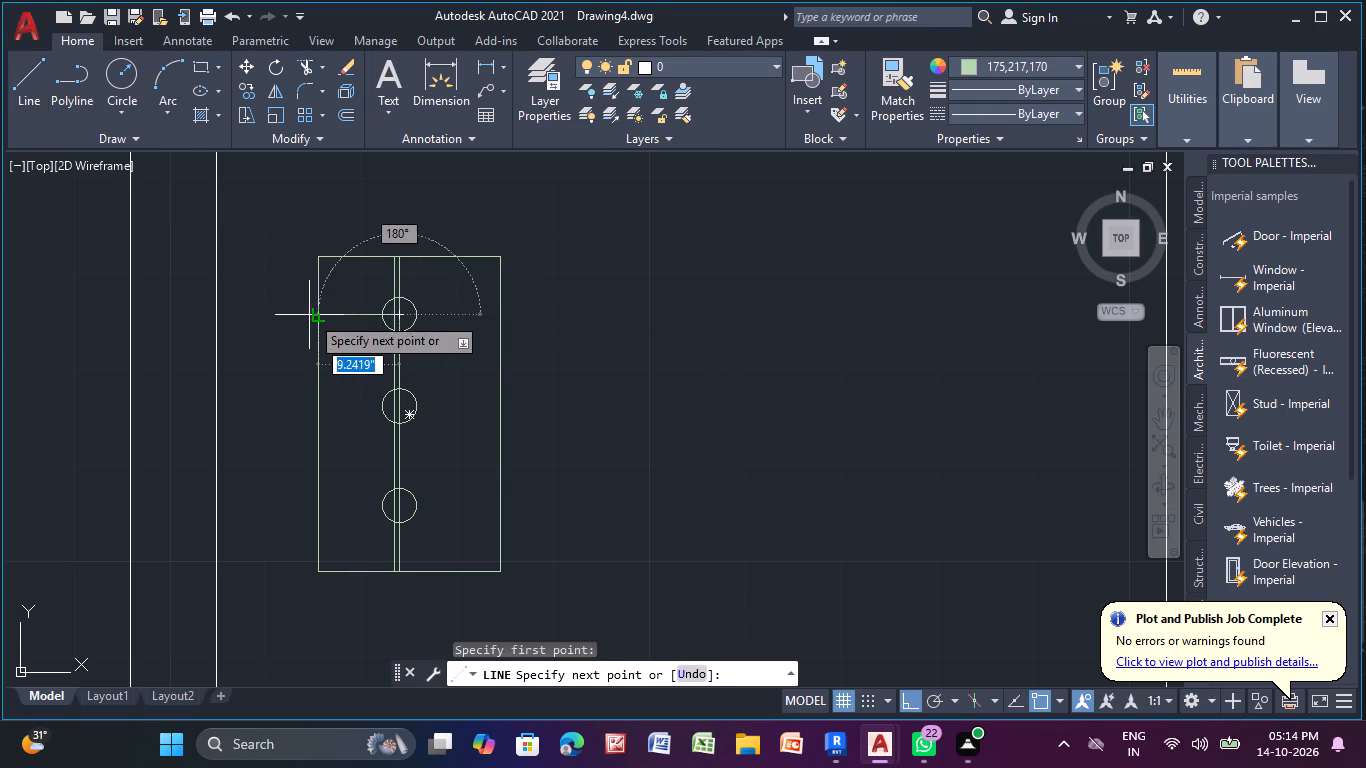
left_click(309, 315)
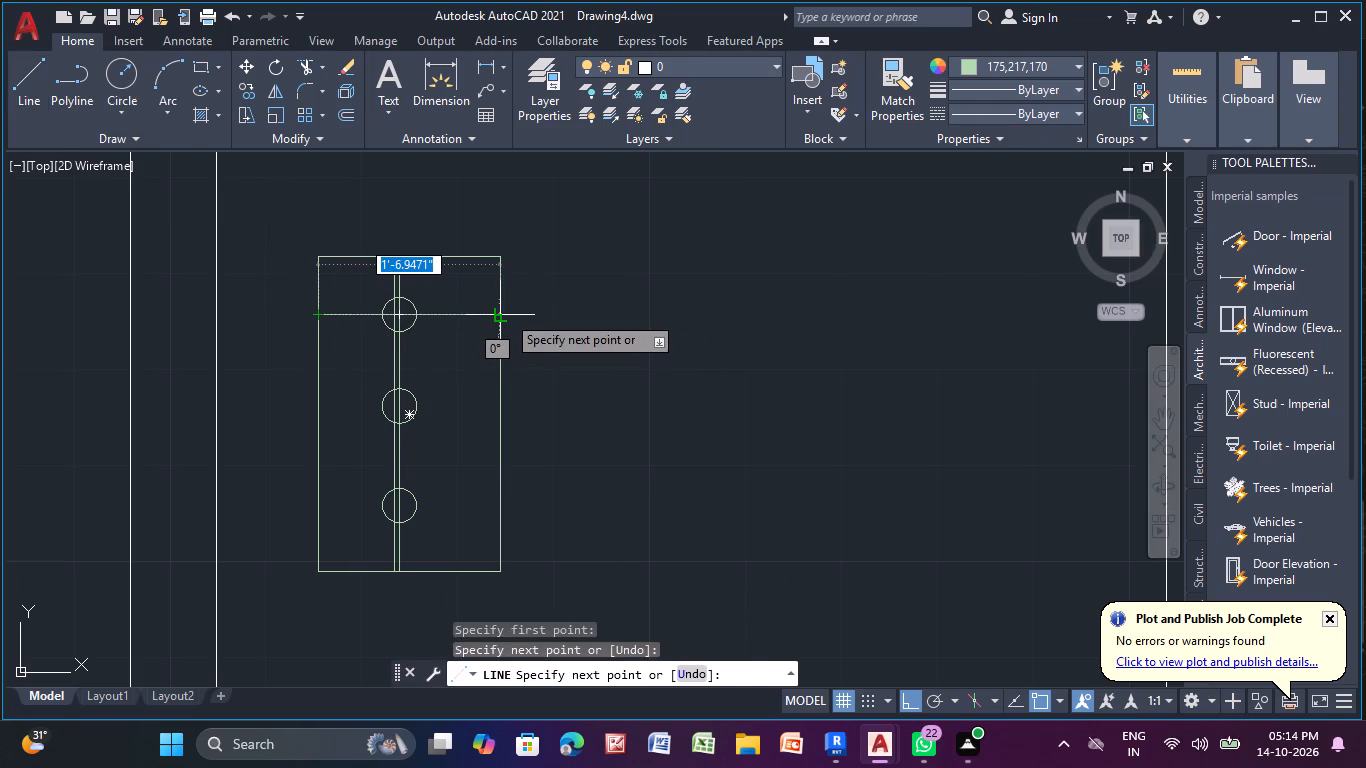
left_click(506, 314)
key("Escape")
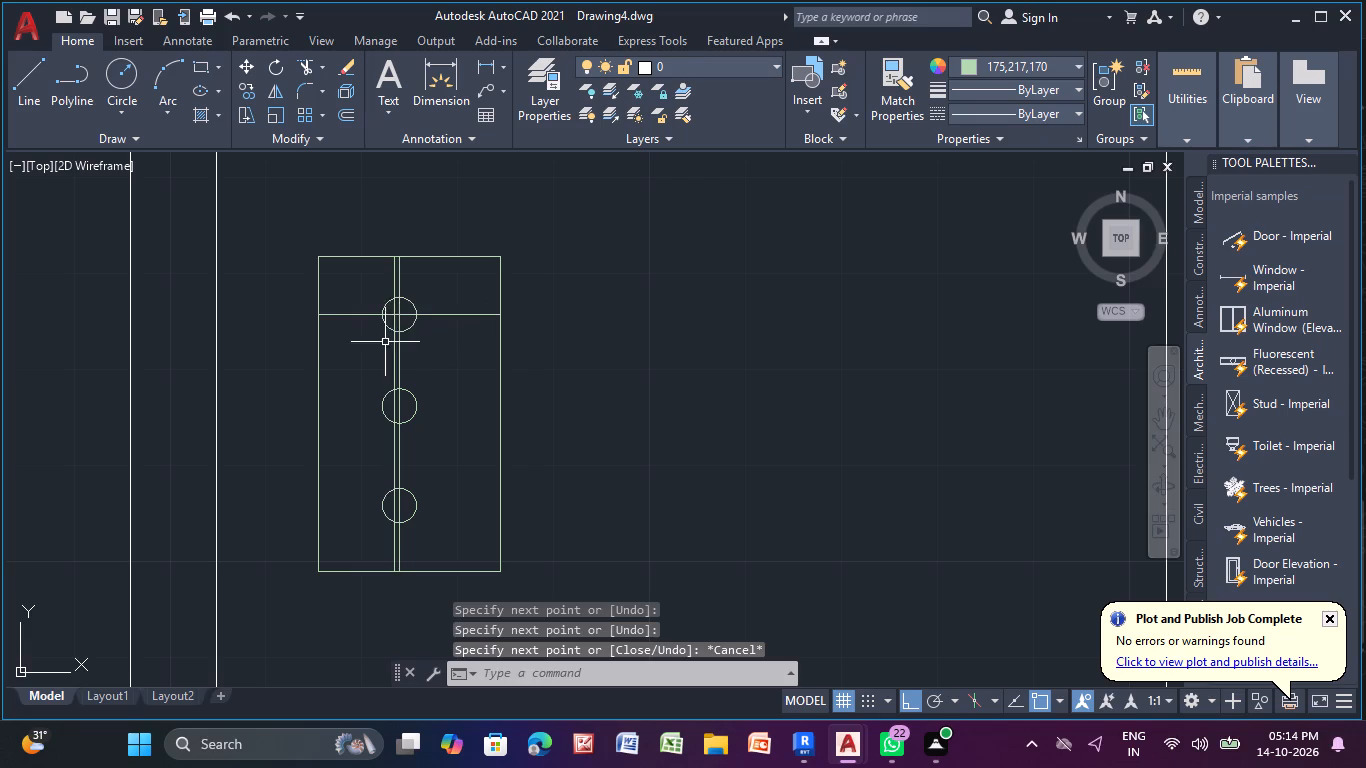
Offset the horizontal line through the top circle 0.5" downward using the Through option.
left_click(446, 316)
left_click(350, 111)
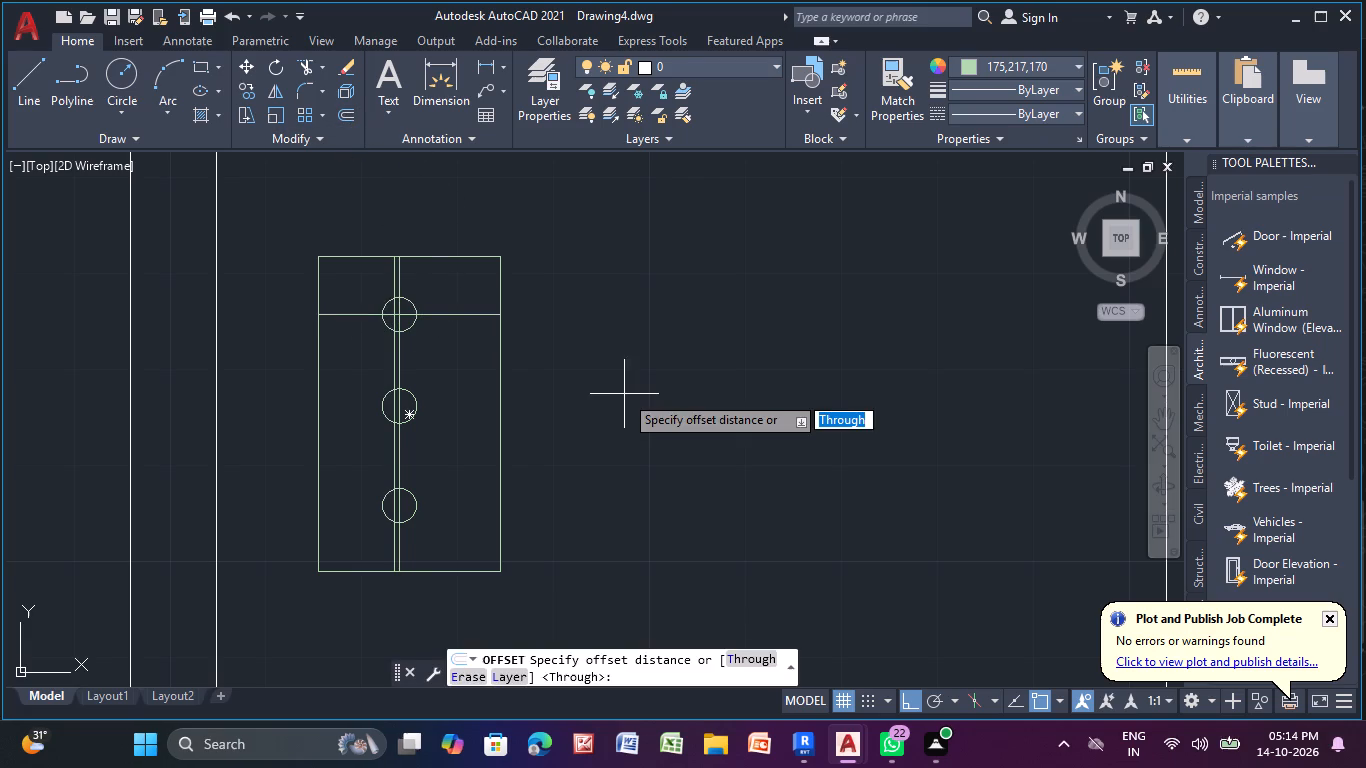
key("Return")
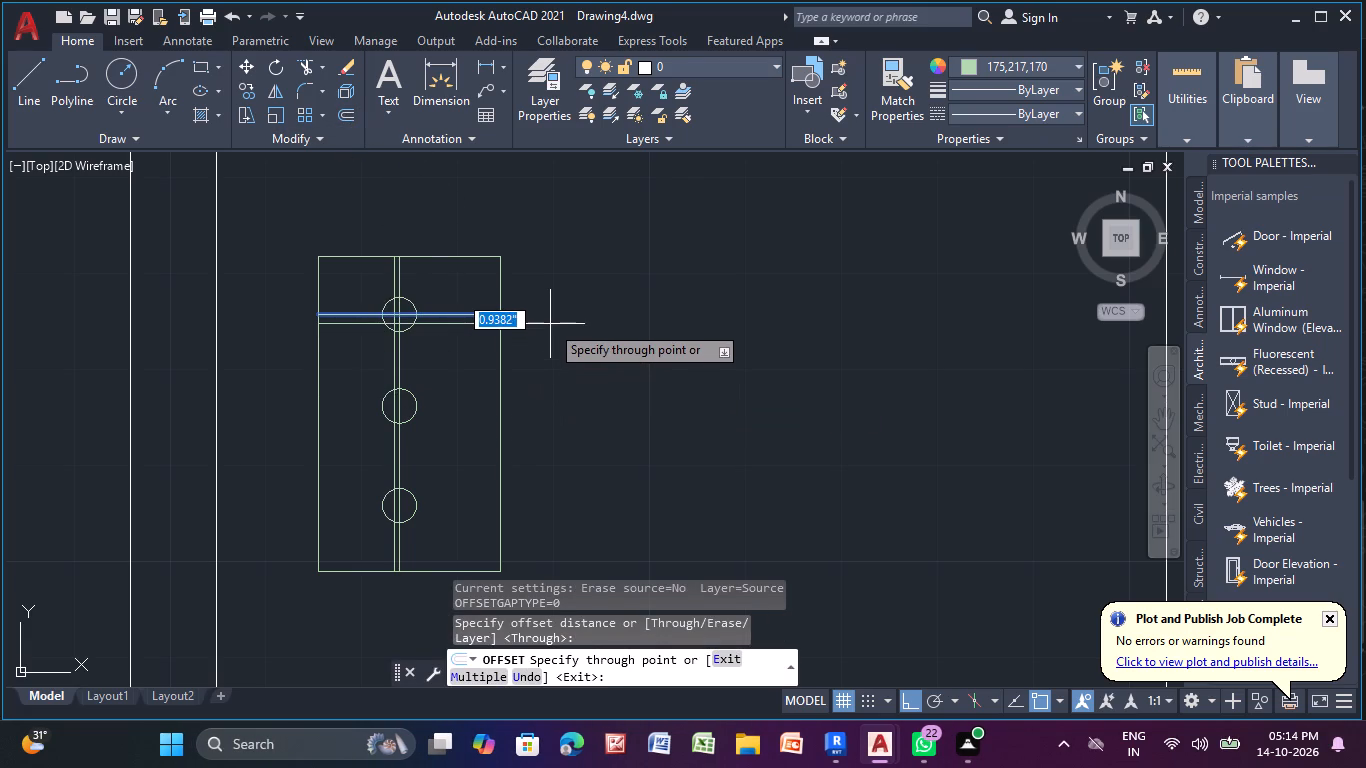
type("0.")
type("5\"")
key("Return")
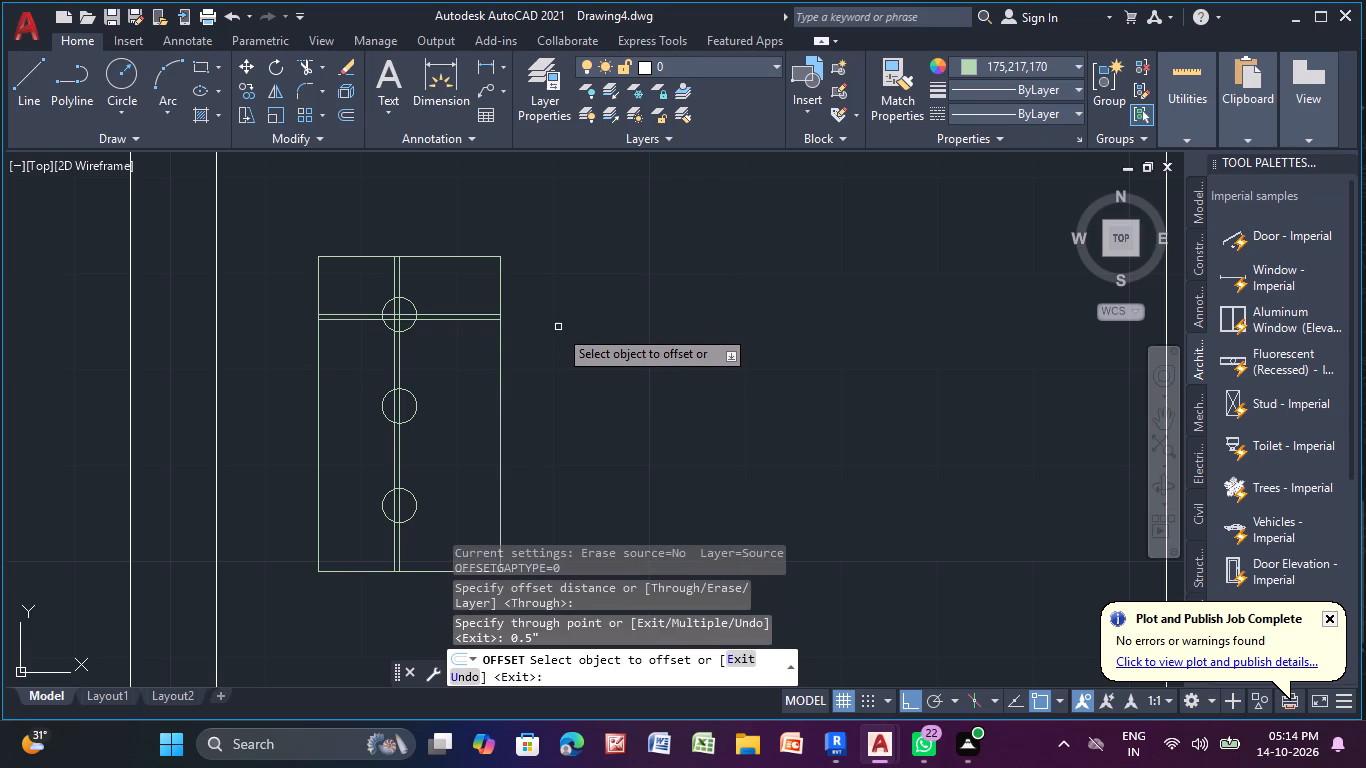
Draw a horizontal line through the middle circle's centre, spanning the rectangle from left edge to right edge.
left_click(33, 86)
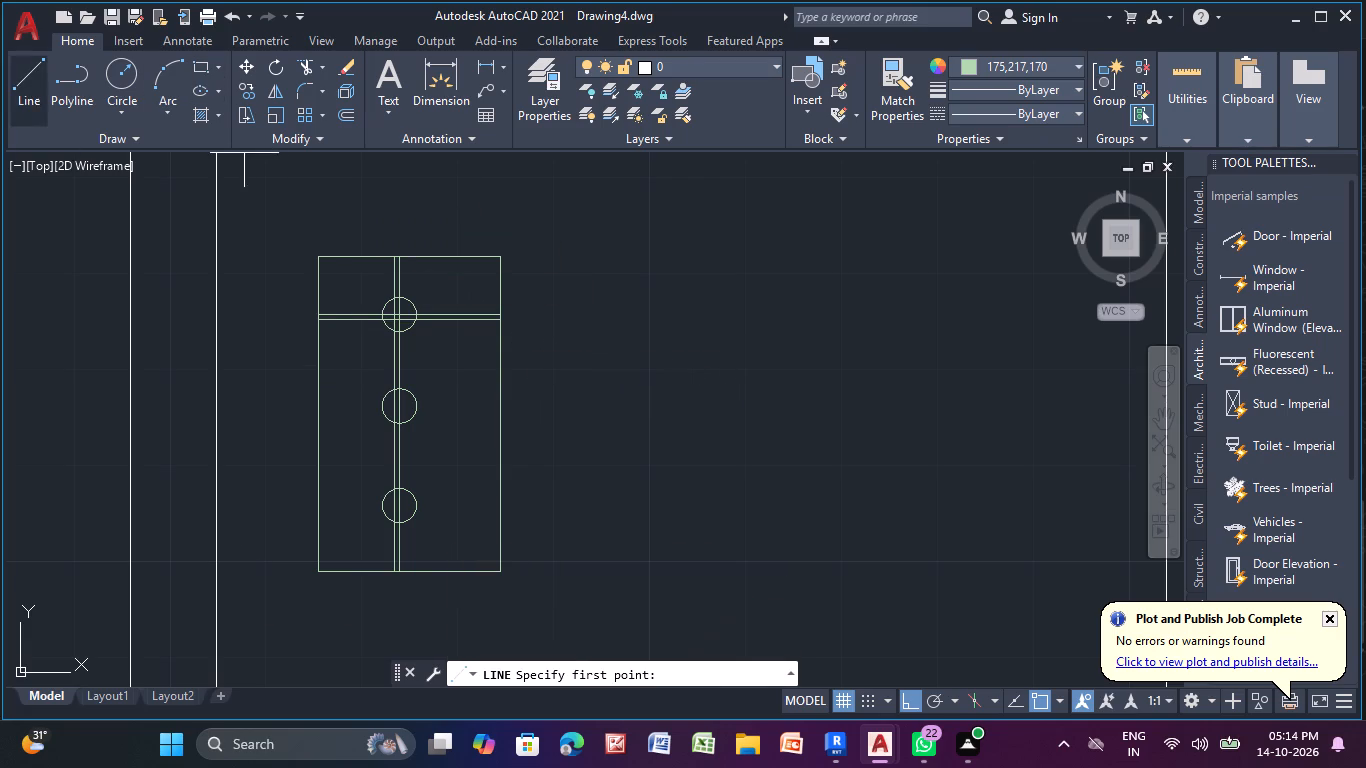
left_click(403, 410)
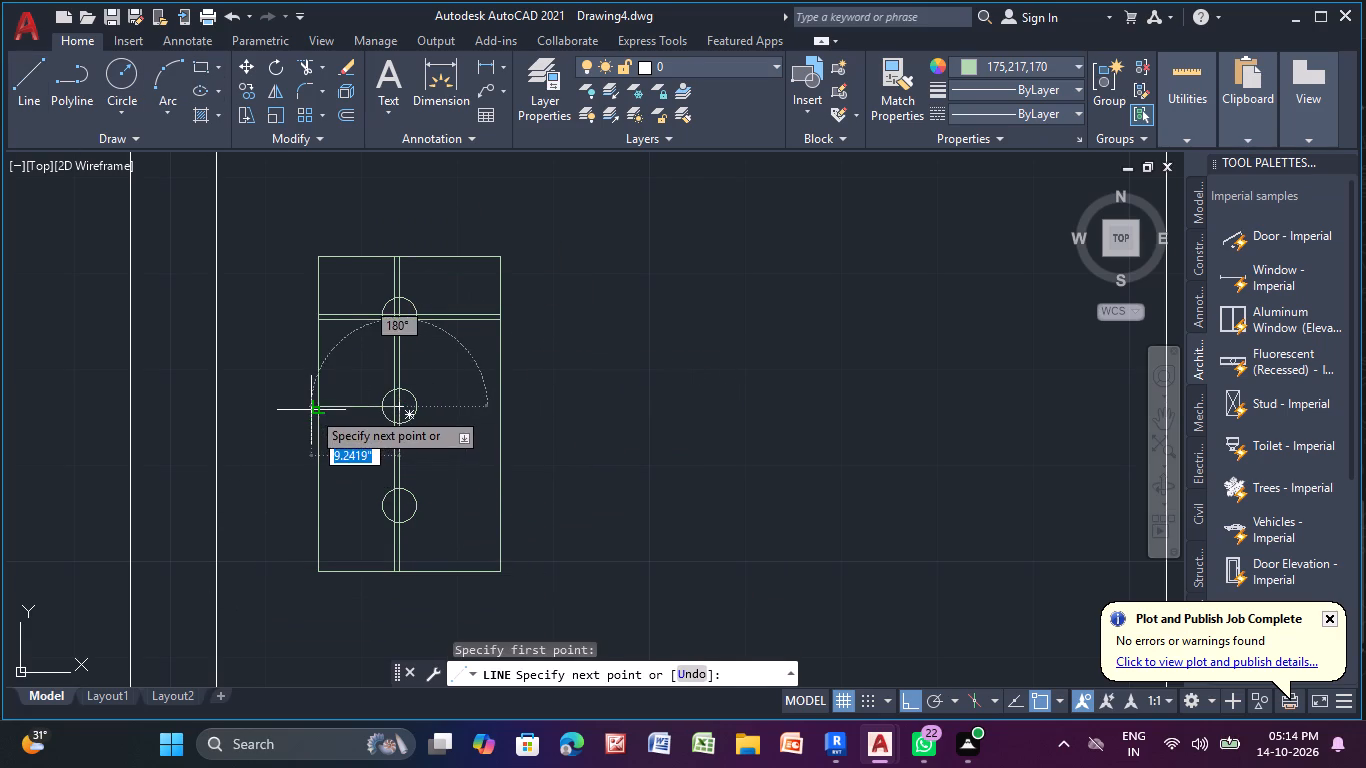
left_click(311, 409)
left_click(503, 406)
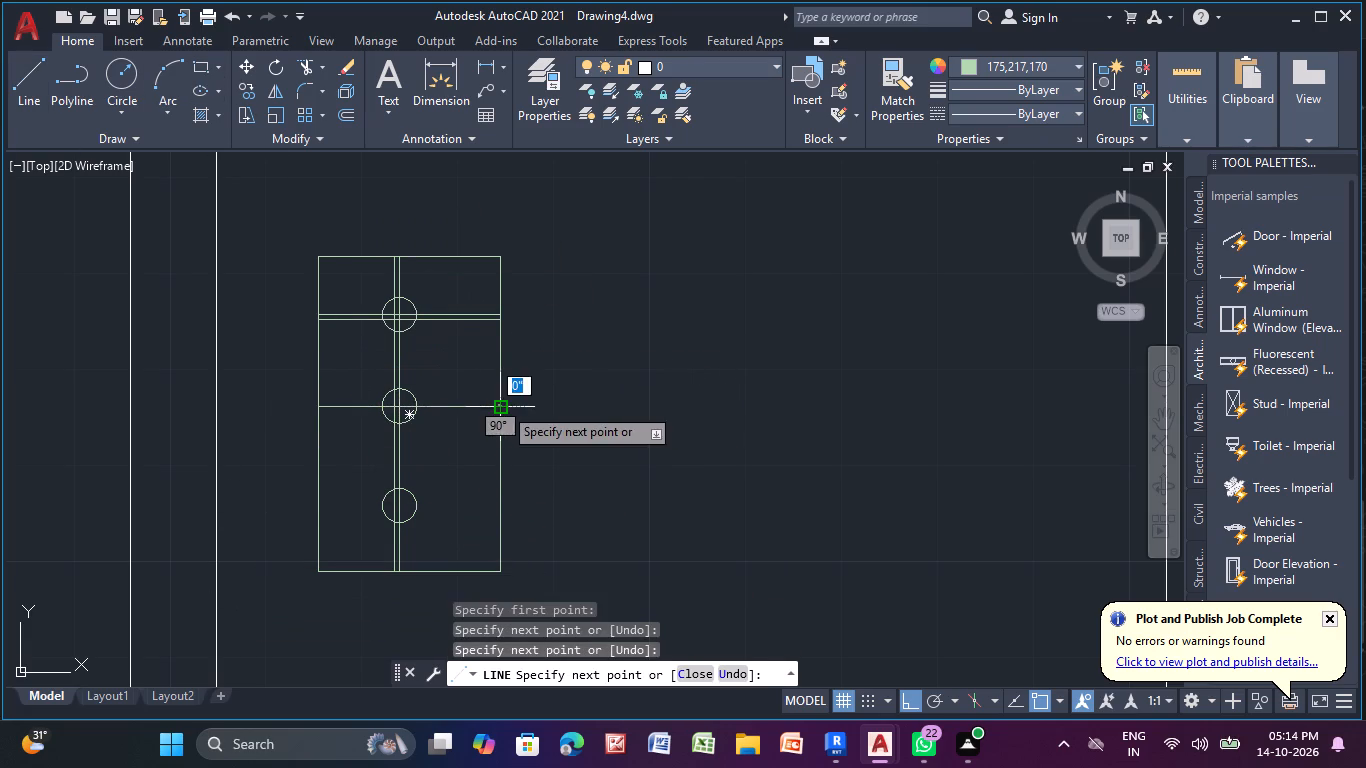
key("Escape")
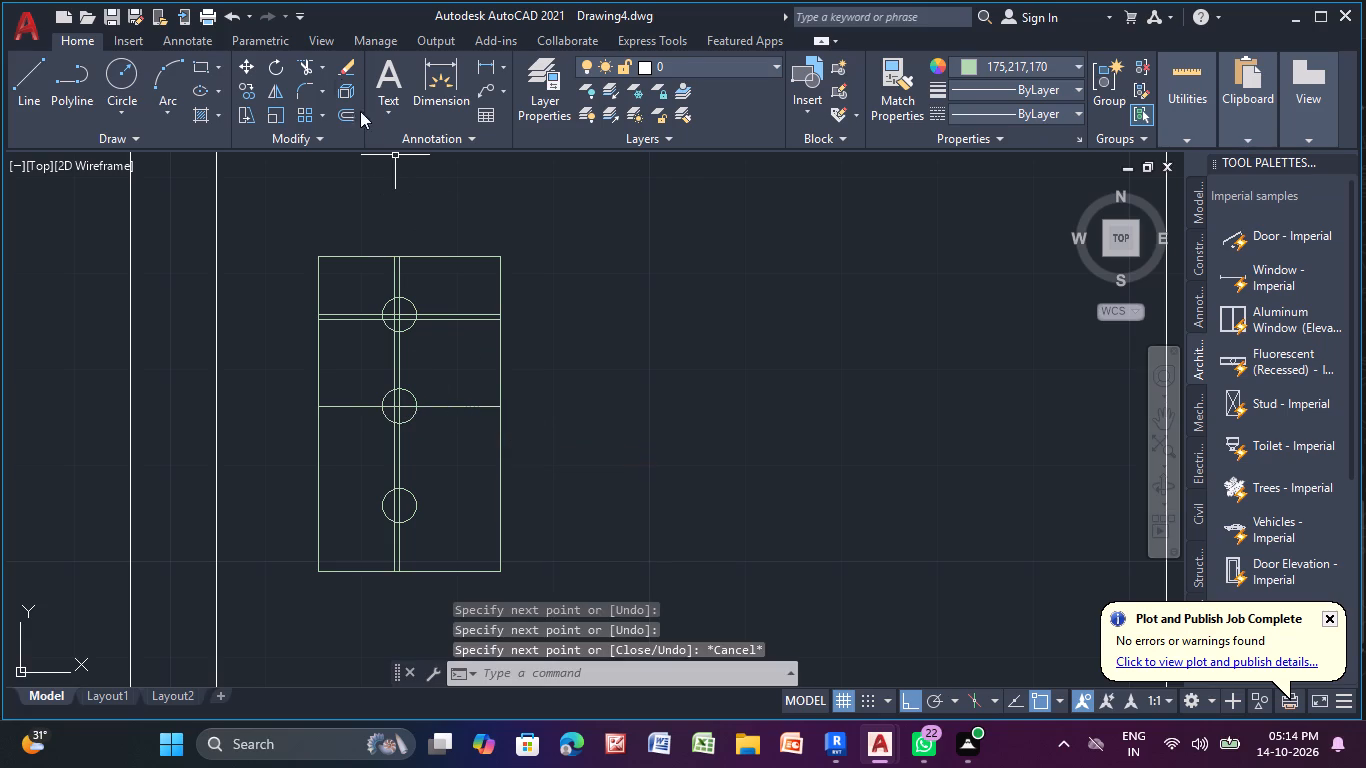
Offset the horizontal line through the middle circle 0.5" downward using the Through option.
left_click(348, 107)
key("Return")
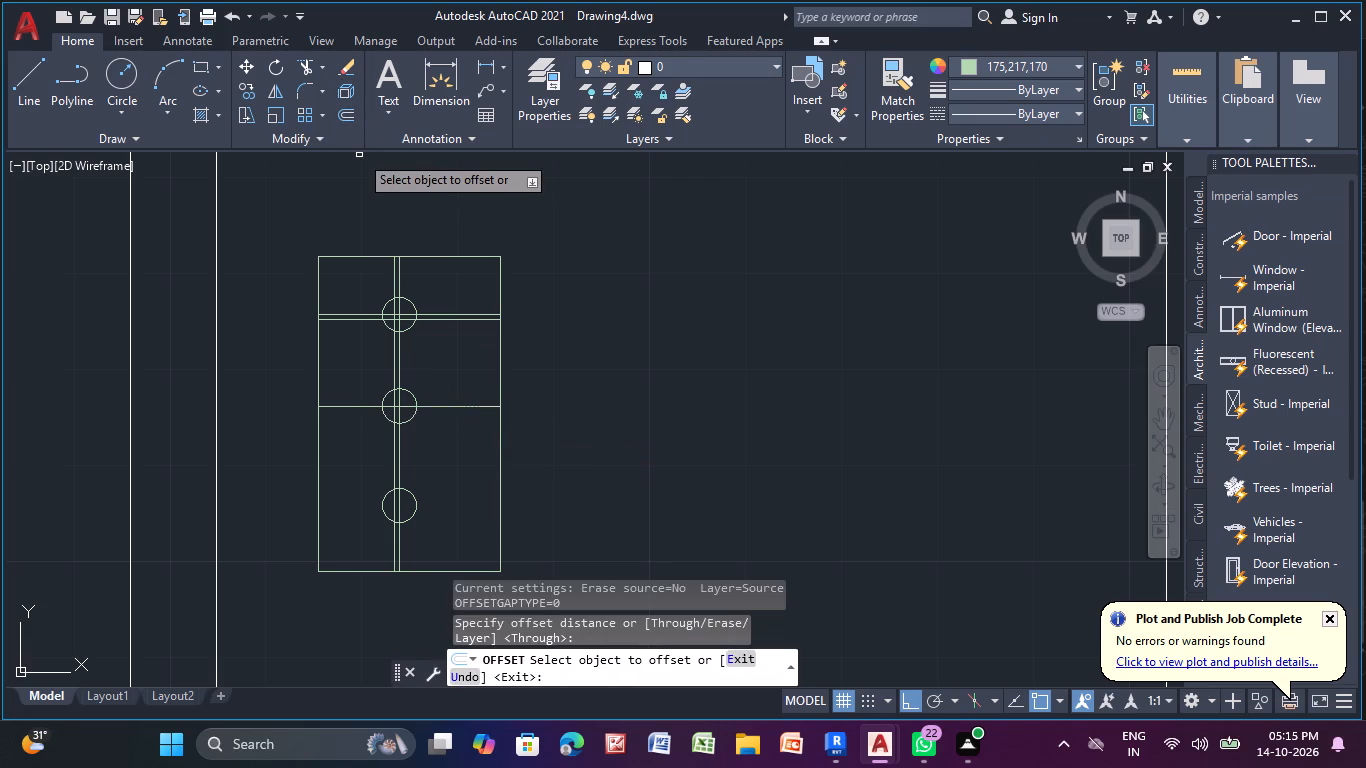
left_click(479, 405)
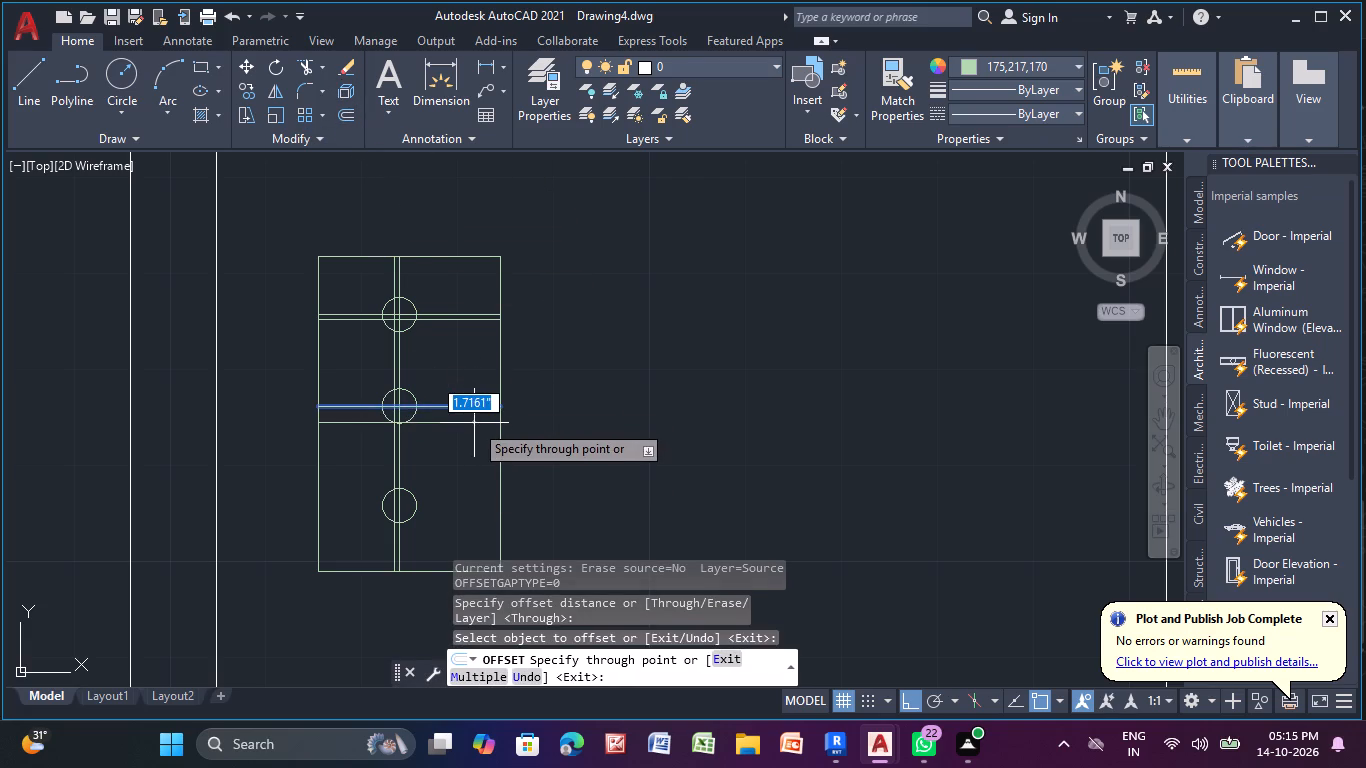
type("0.3")
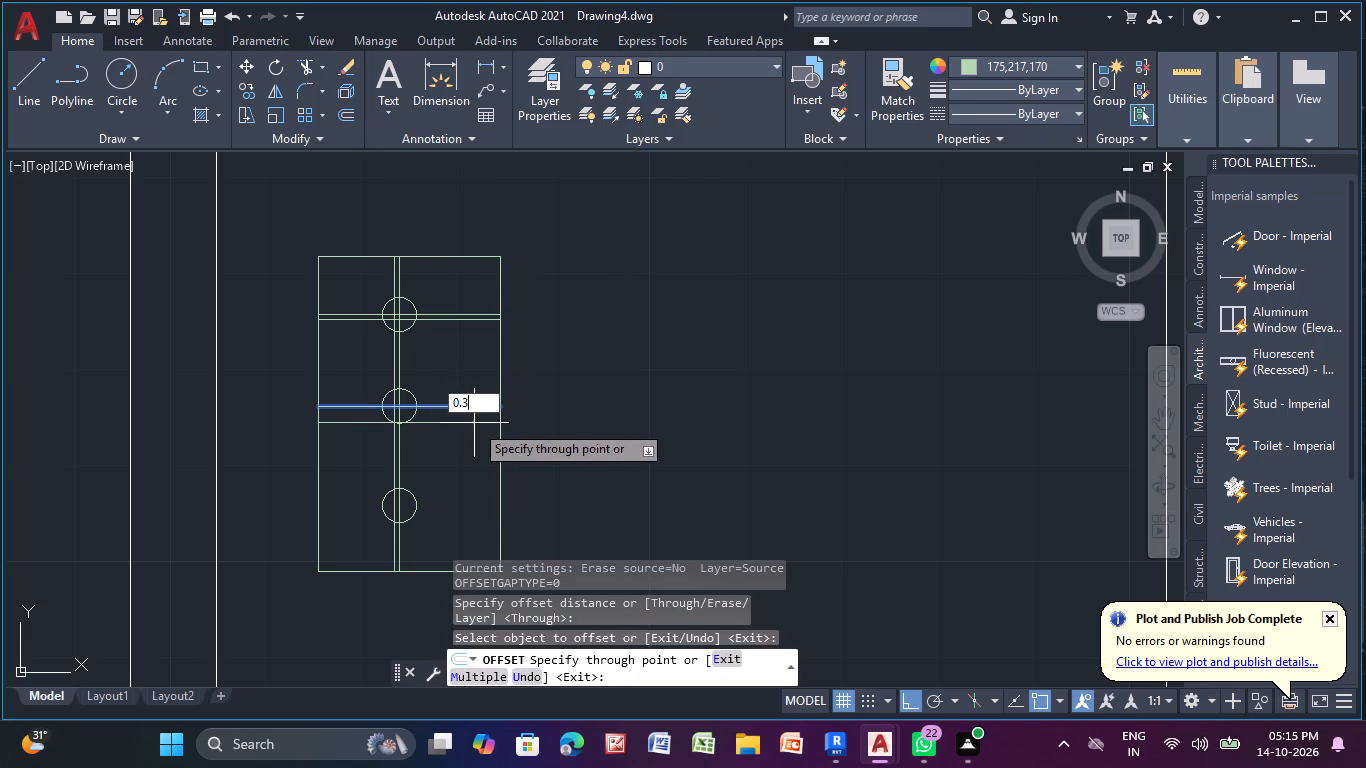
key("BackSpace")
key("5")
key("shift+quotedbl")
key("Return")
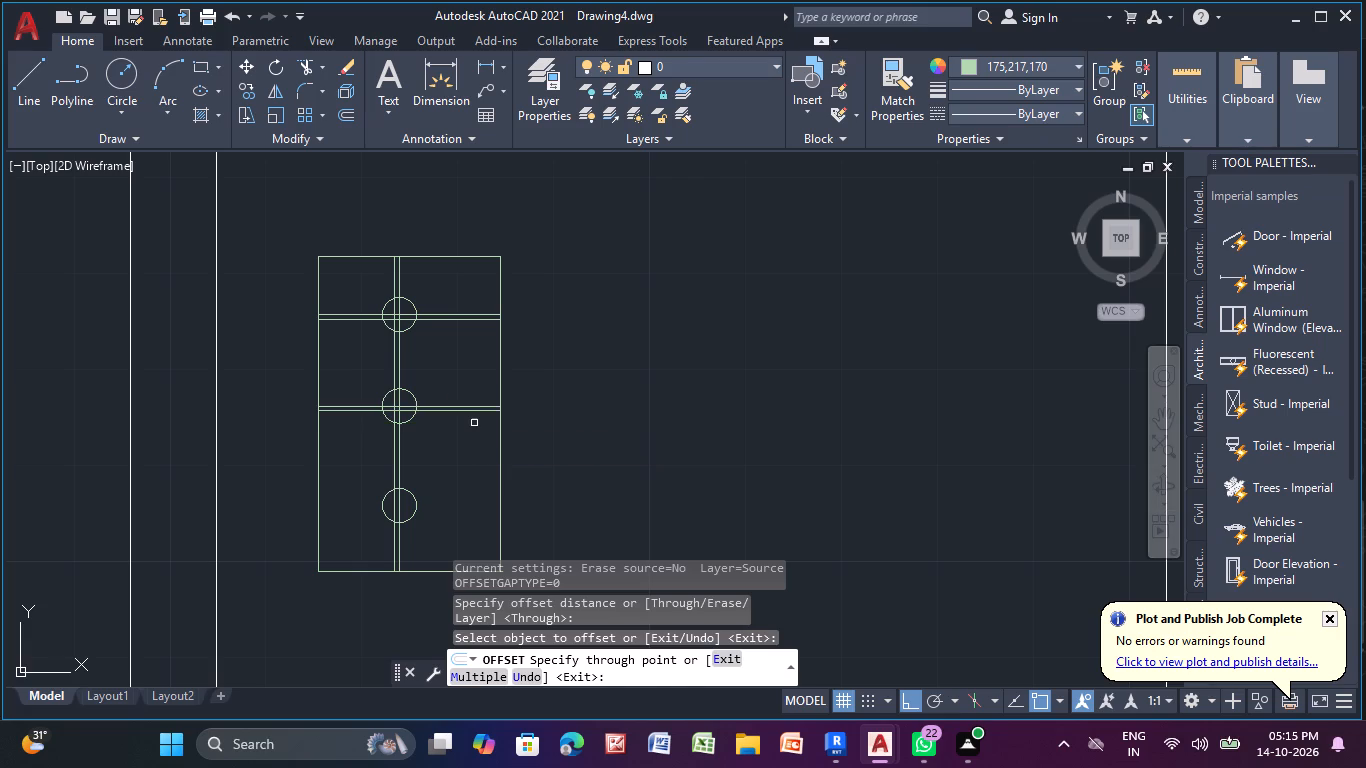
Draw a horizontal line through the bottom circle's centre, spanning the rectangle's full width.
left_click(40, 68)
middle_click_drag(256, 444, 222, 310)
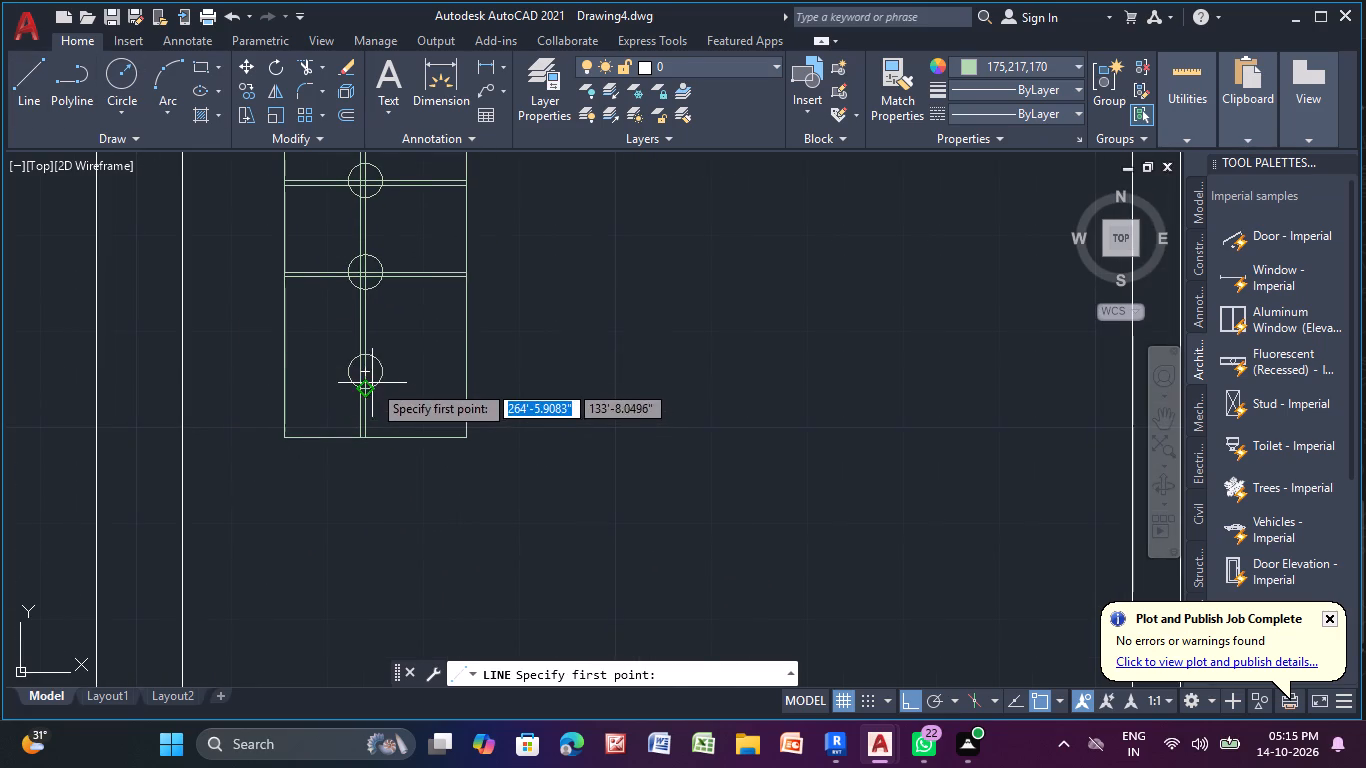
left_click(369, 375)
left_click(470, 371)
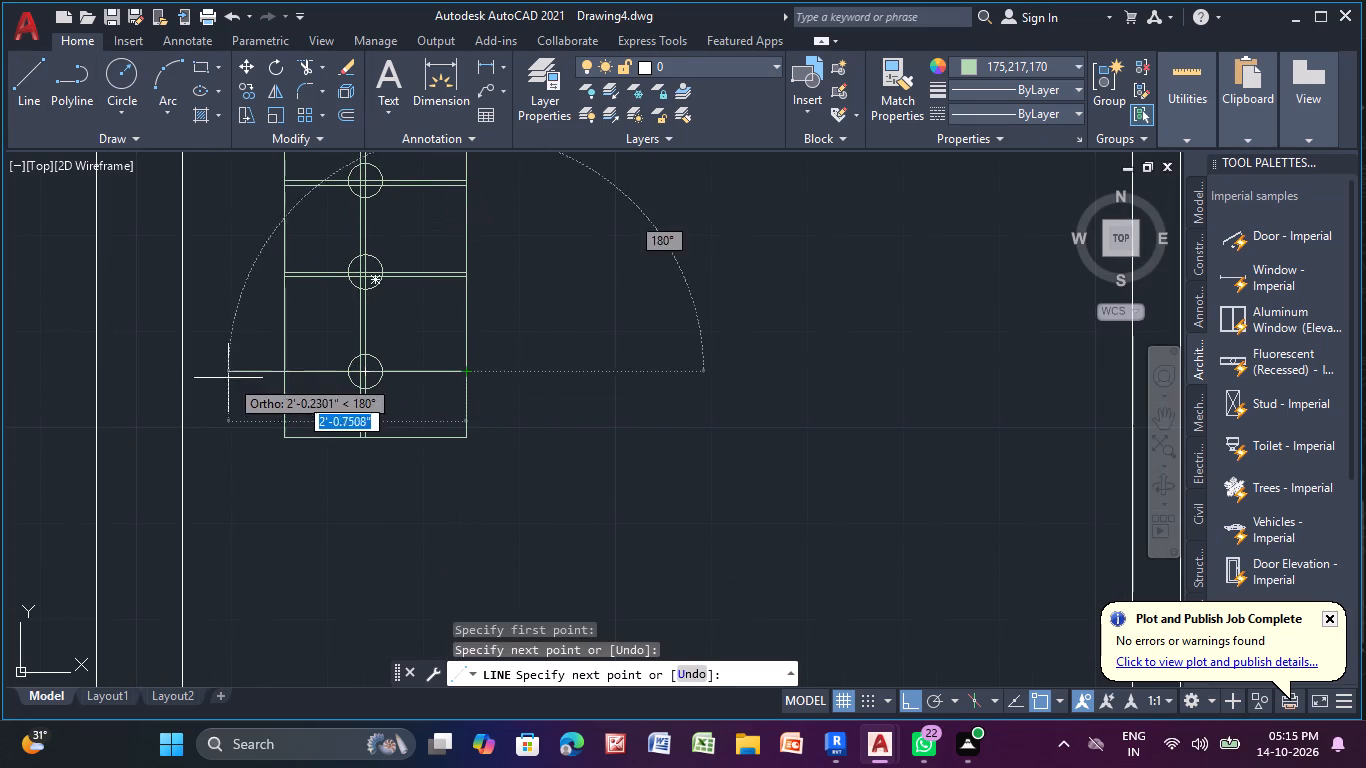
left_click(286, 369)
key("Escape")
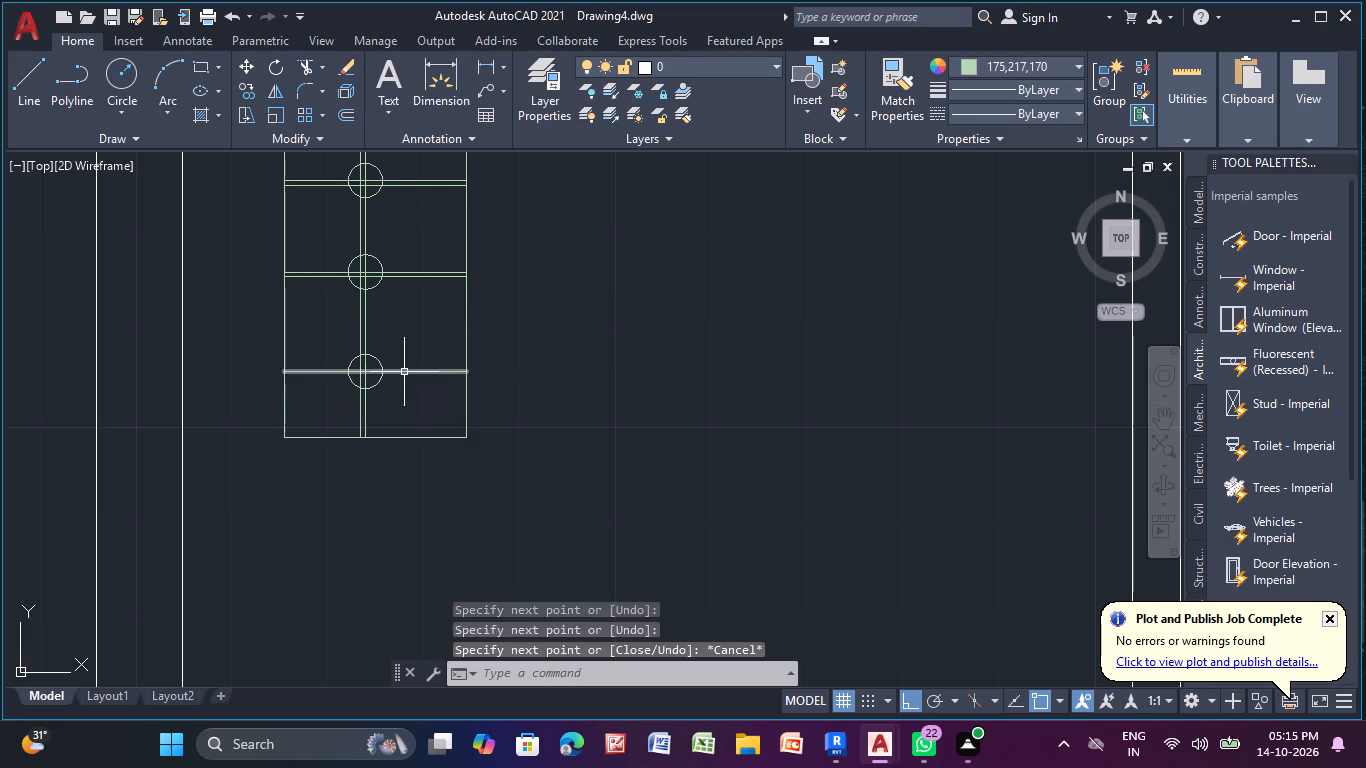
Offset the horizontal line through the bottom circle 0.5" downward using the Through option.
left_click(405, 372)
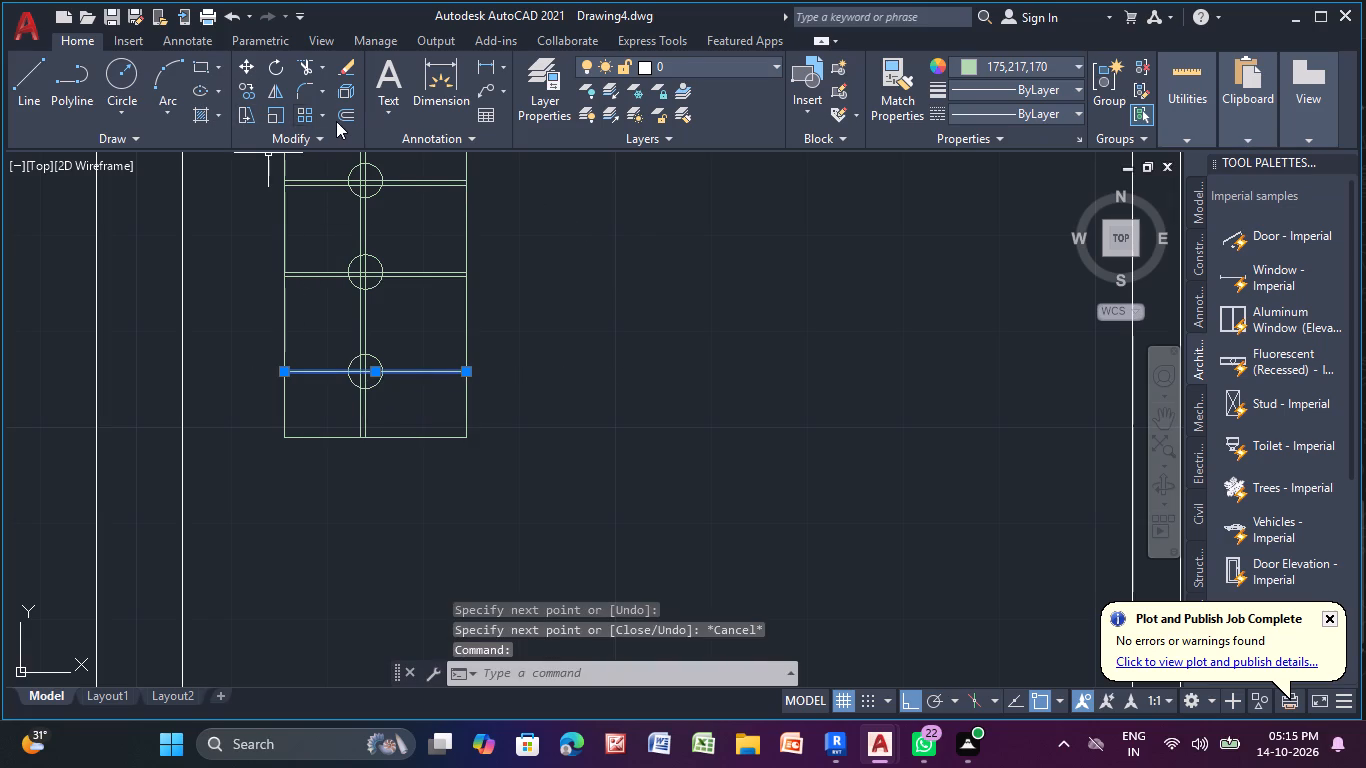
left_click(342, 120)
key("Return")
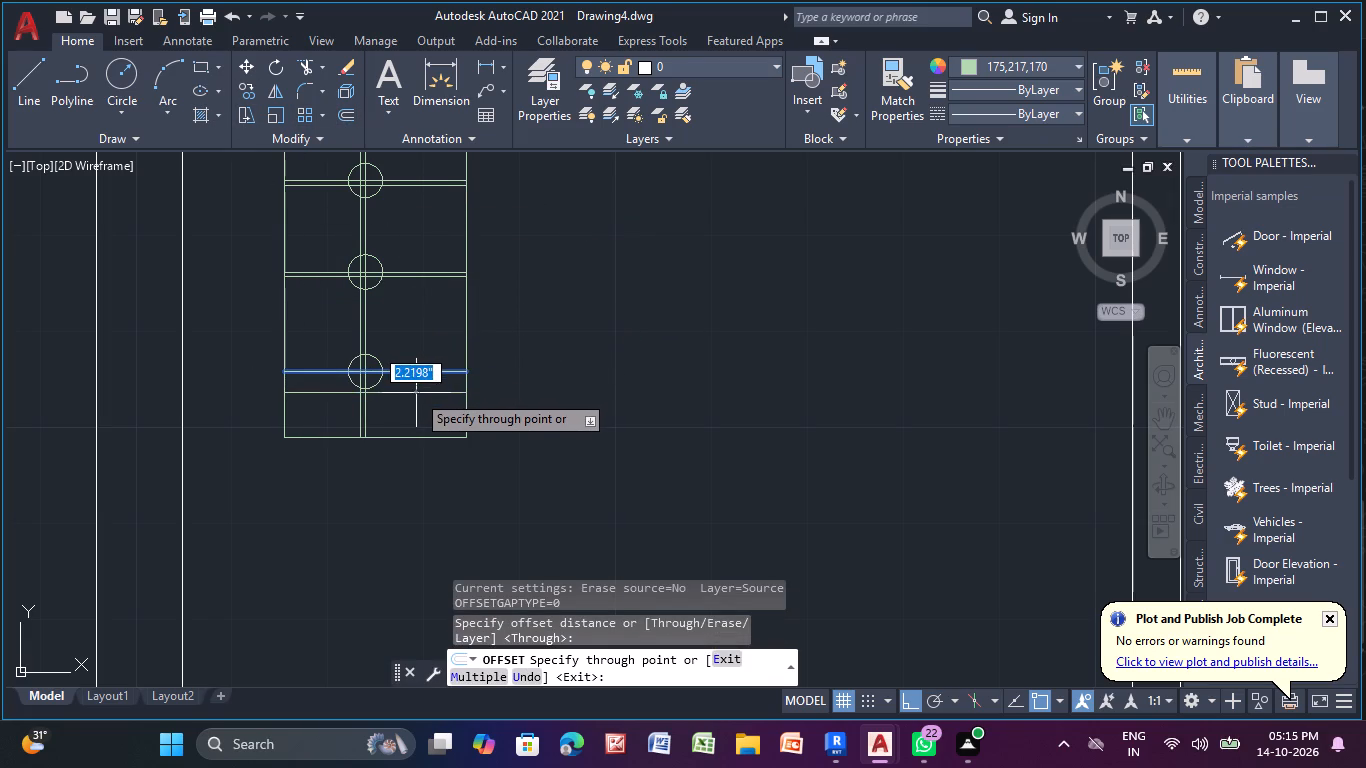
key("0")
key("period")
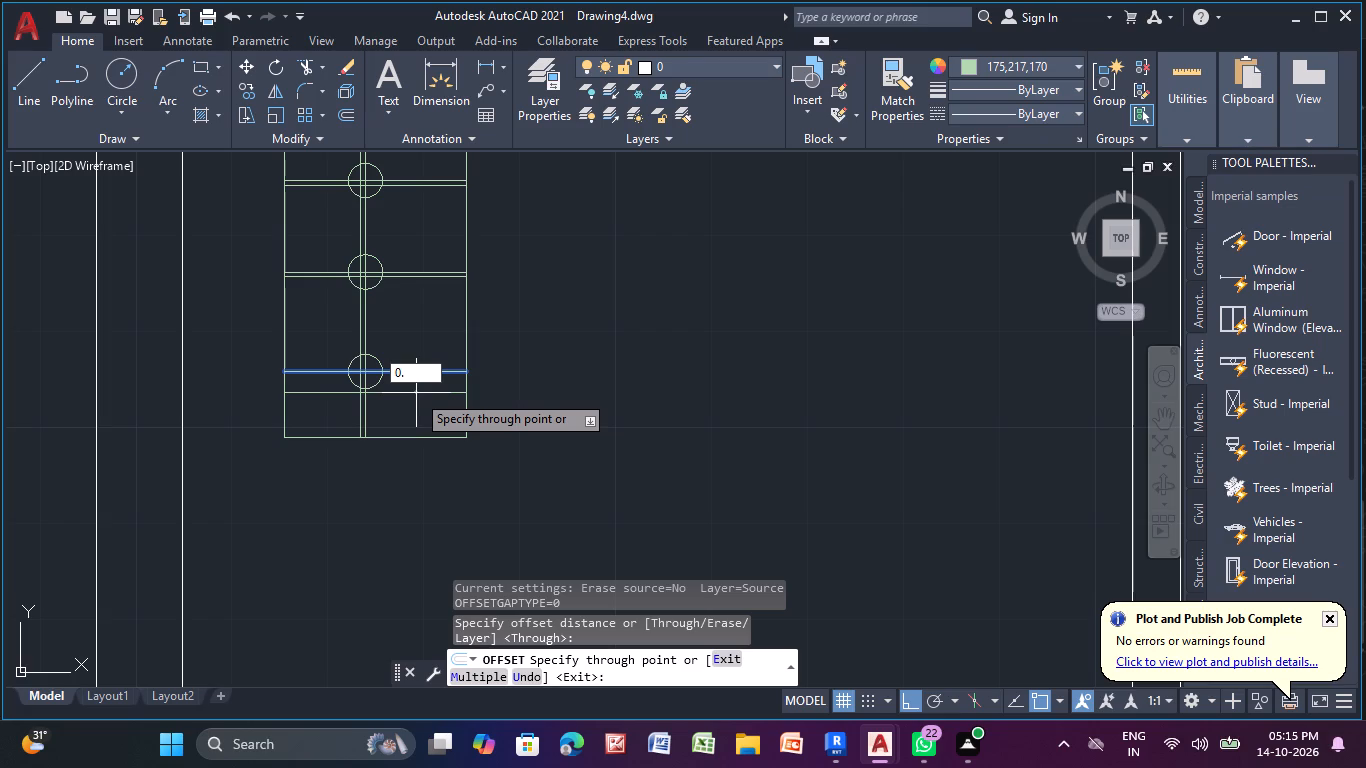
key("5")
key("shift+quotedbl")
key("Return")
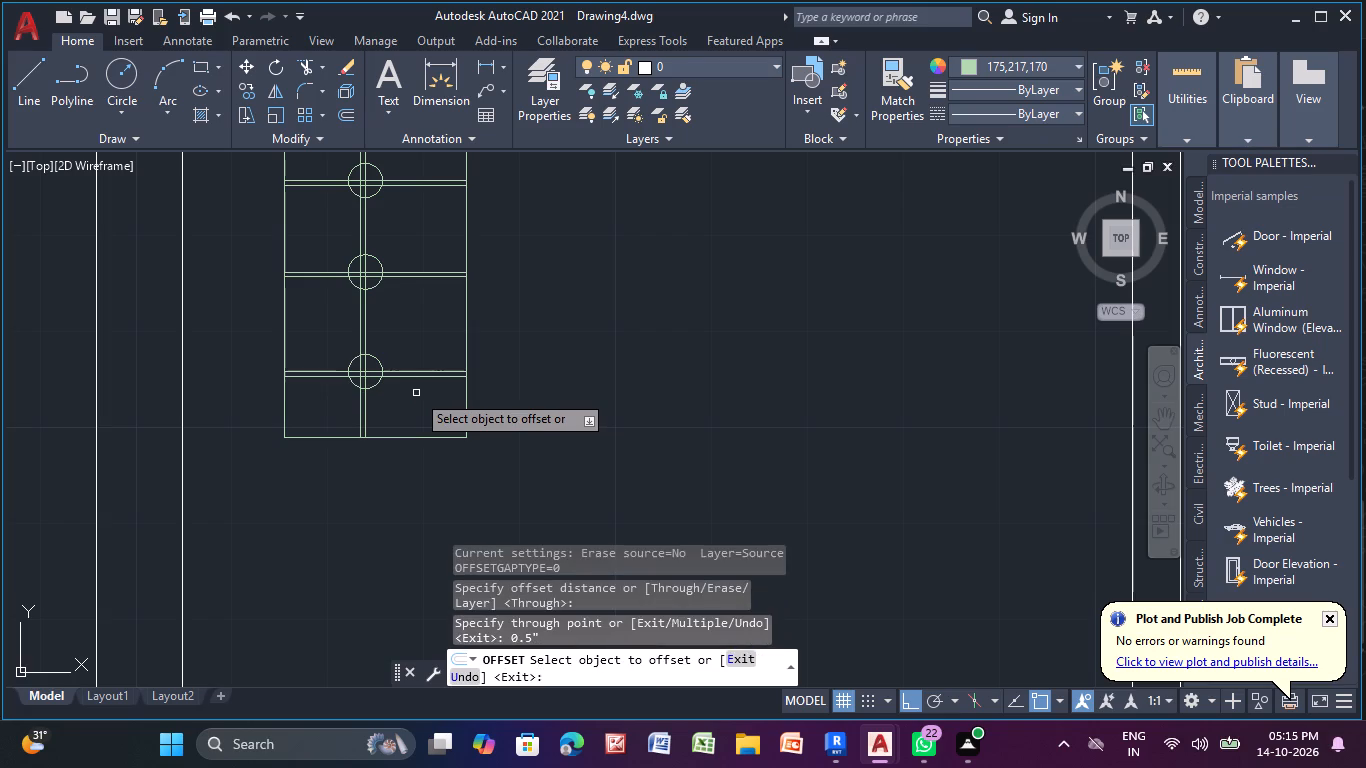
key("Escape")
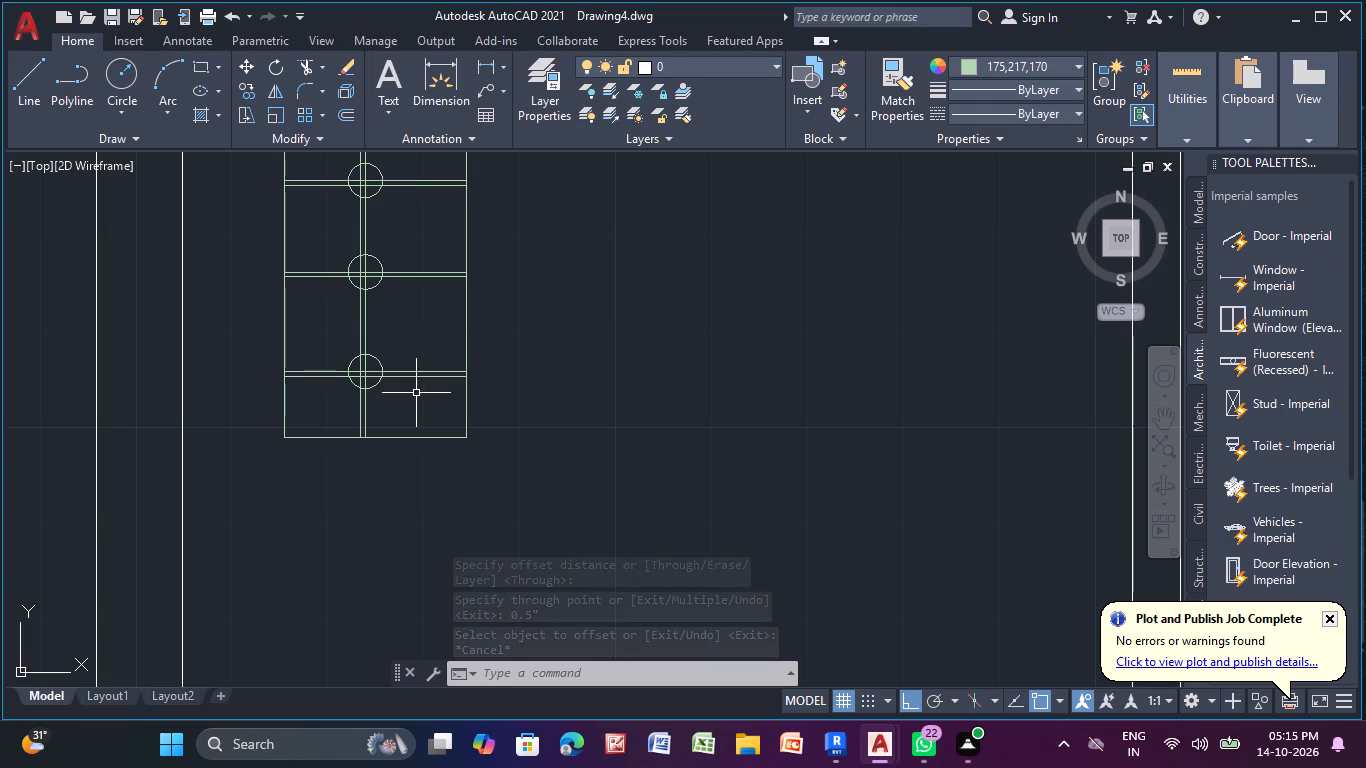
Trim away all the vertical and horizontal line segments inside the top circle.
left_click(300, 61)
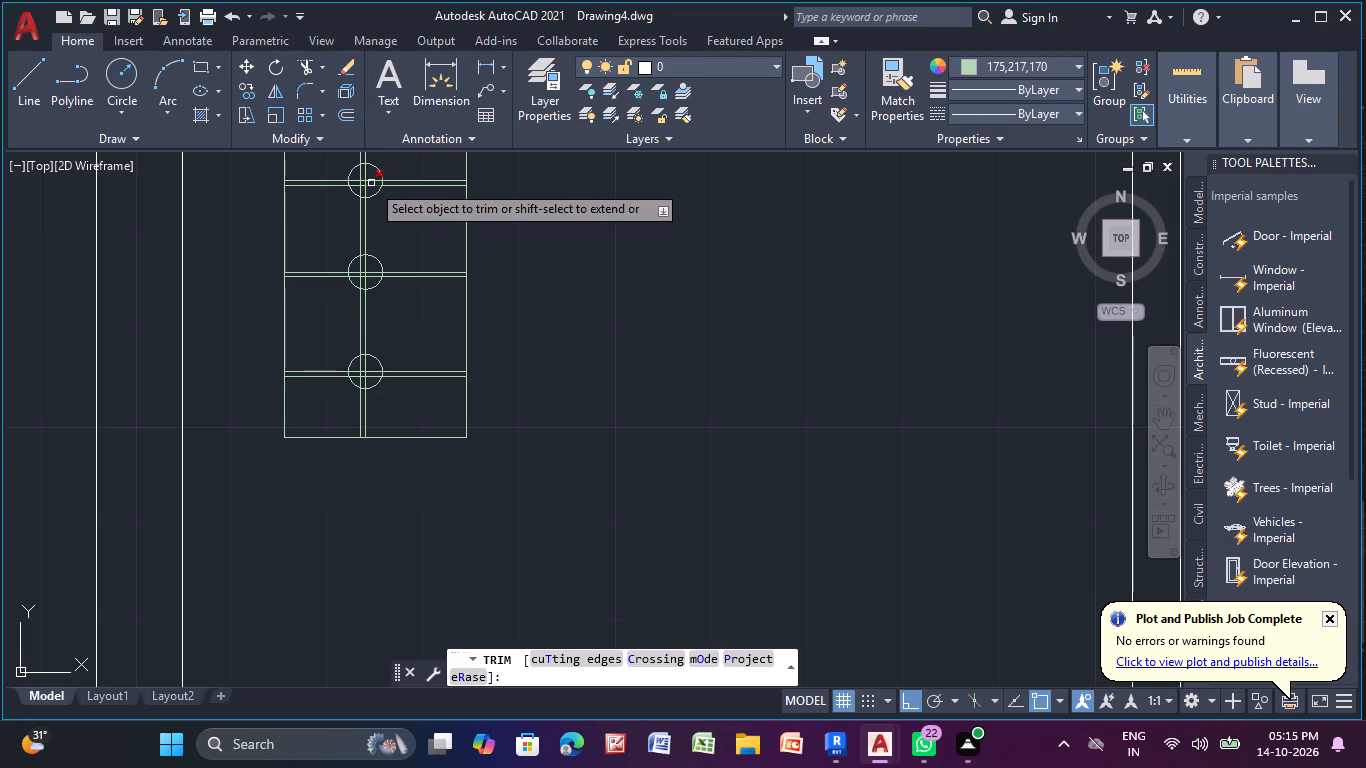
scroll(371, 183, "up", 2)
middle_click_drag(371, 183, 368, 245)
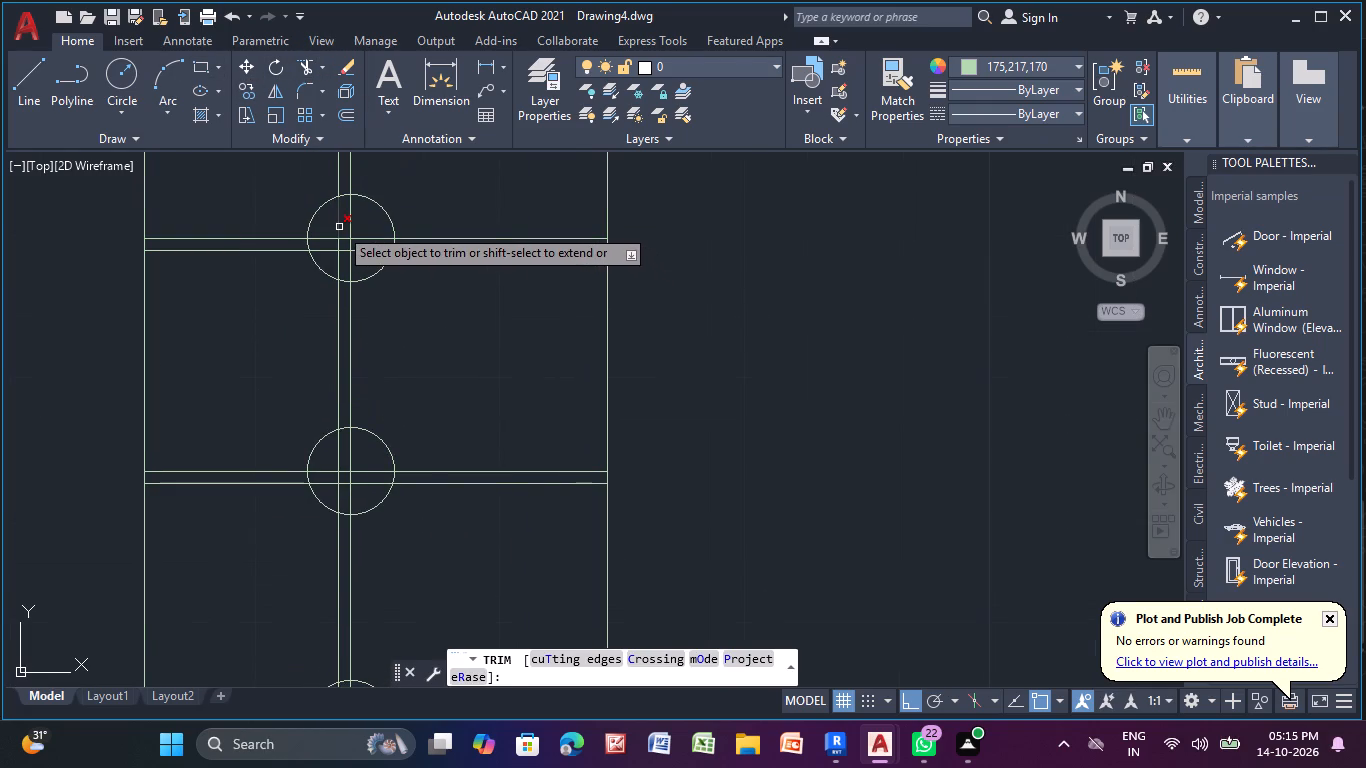
left_click(339, 226)
left_click(351, 219)
left_click(344, 239)
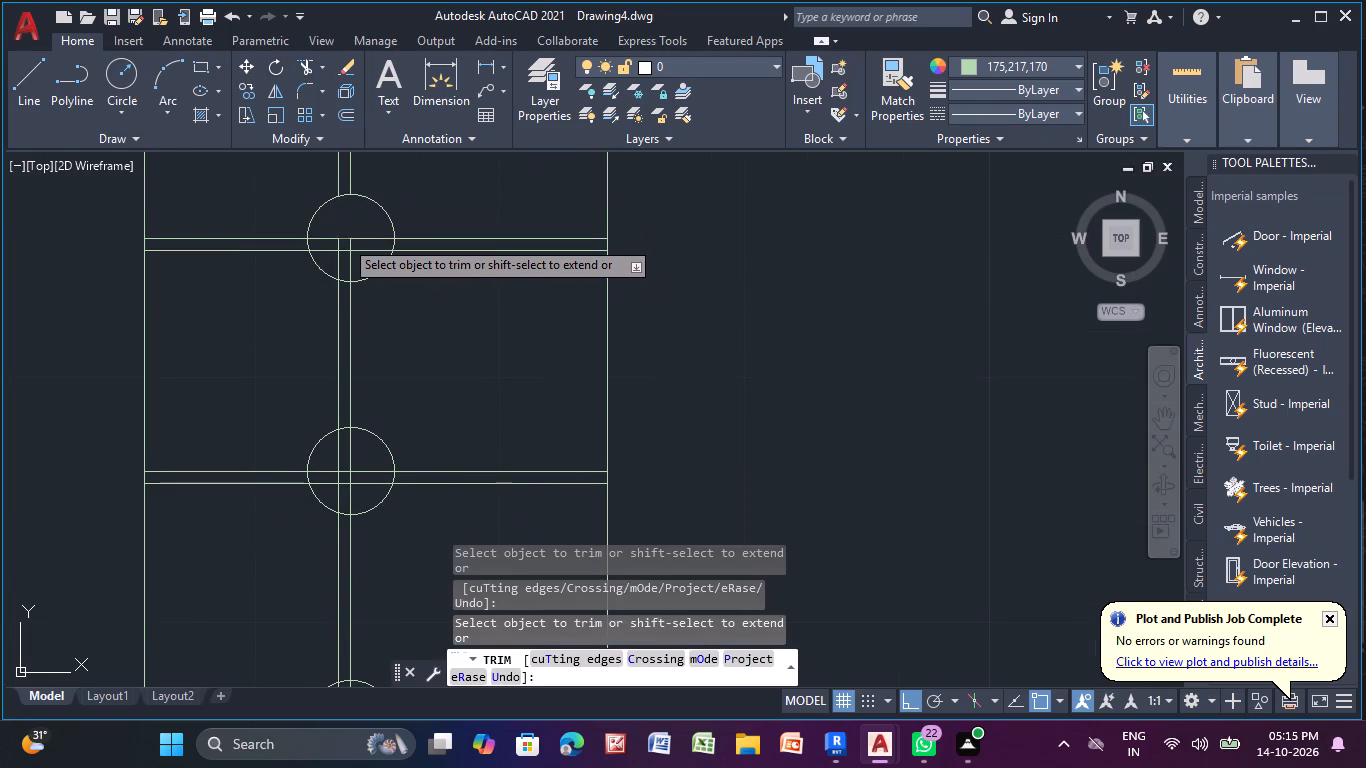
left_click(336, 245)
left_click(346, 242)
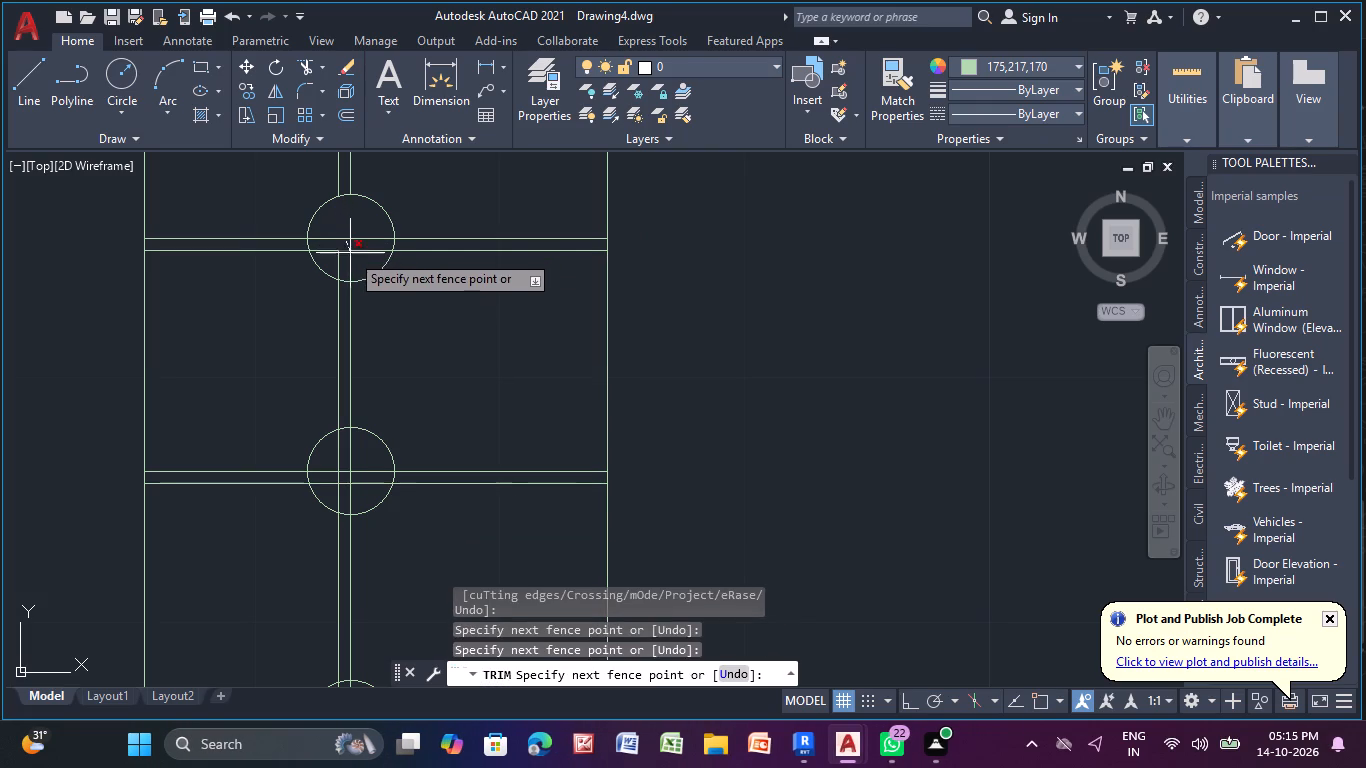
left_click(344, 261)
left_click(361, 239)
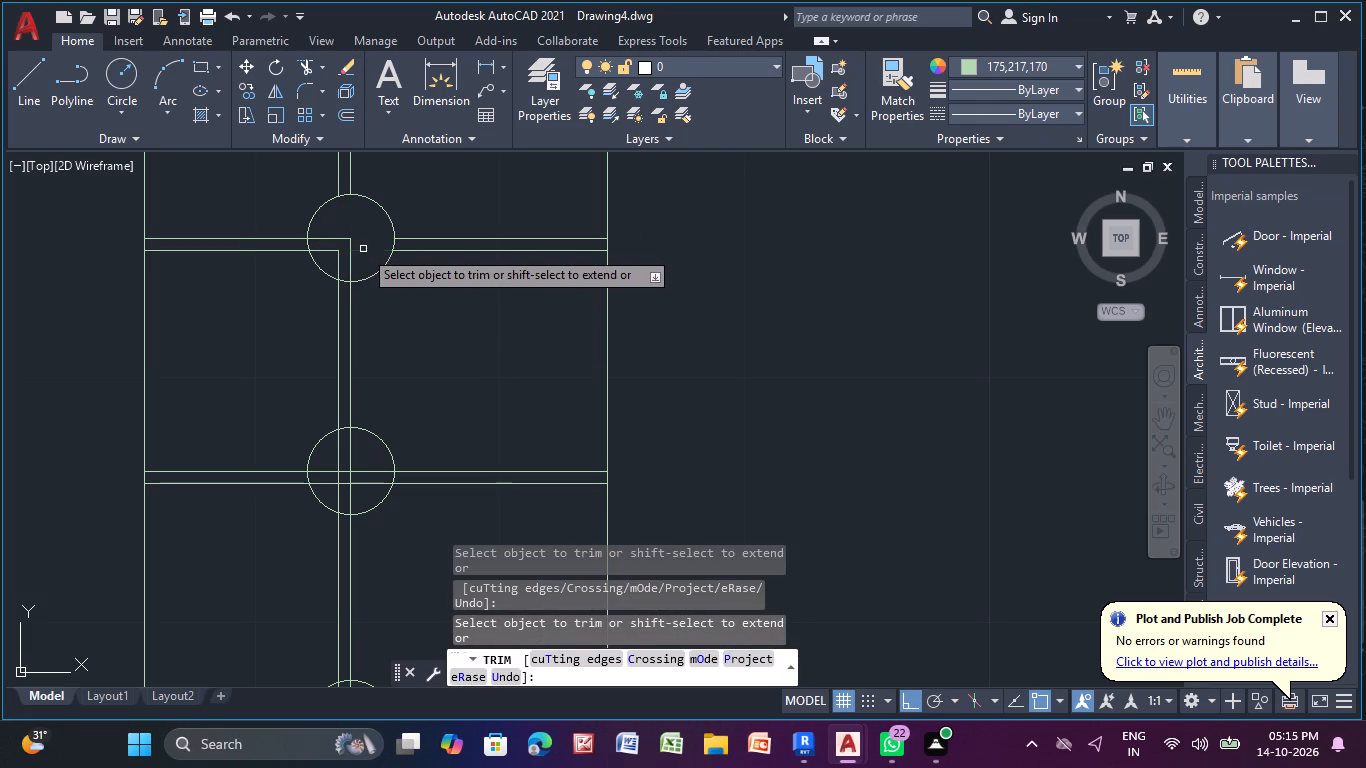
left_click(363, 249)
left_click(337, 240)
left_click(346, 242)
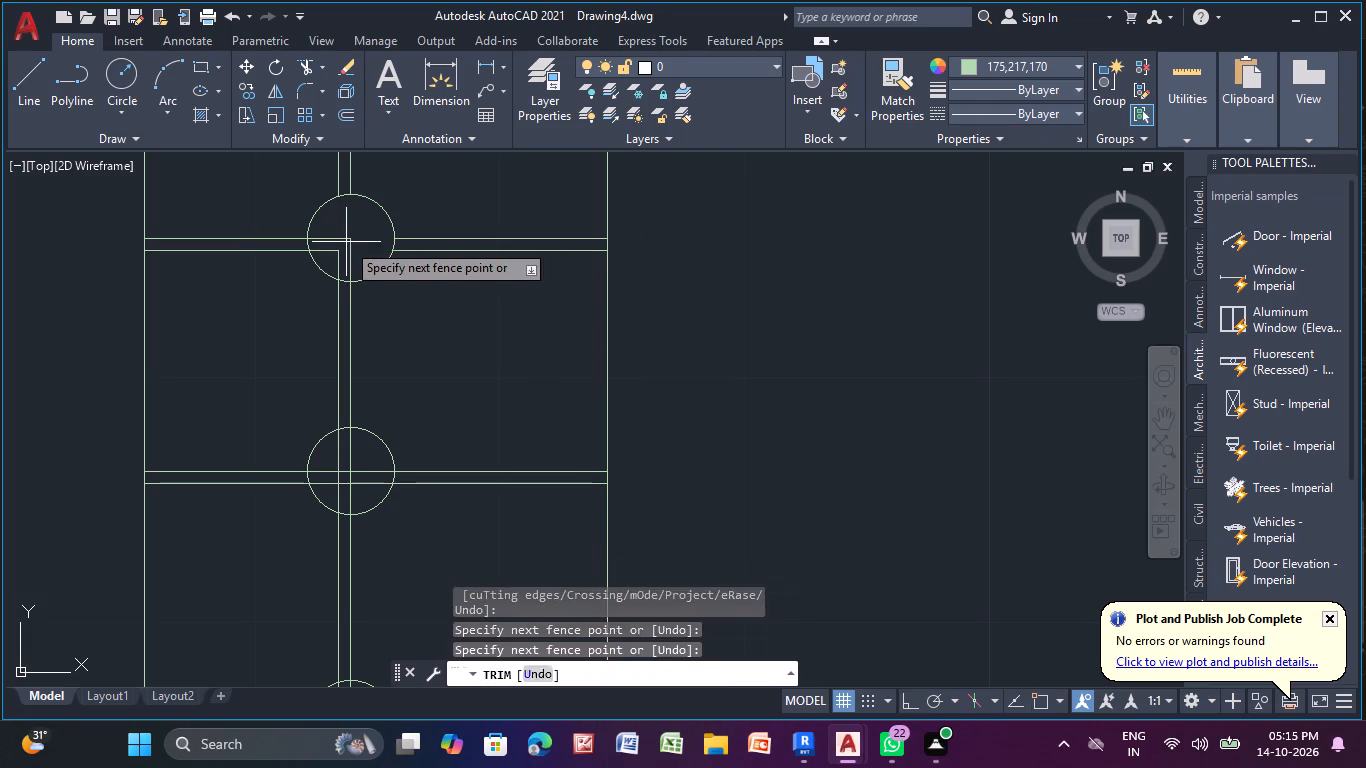
left_click(350, 257)
left_click(337, 265)
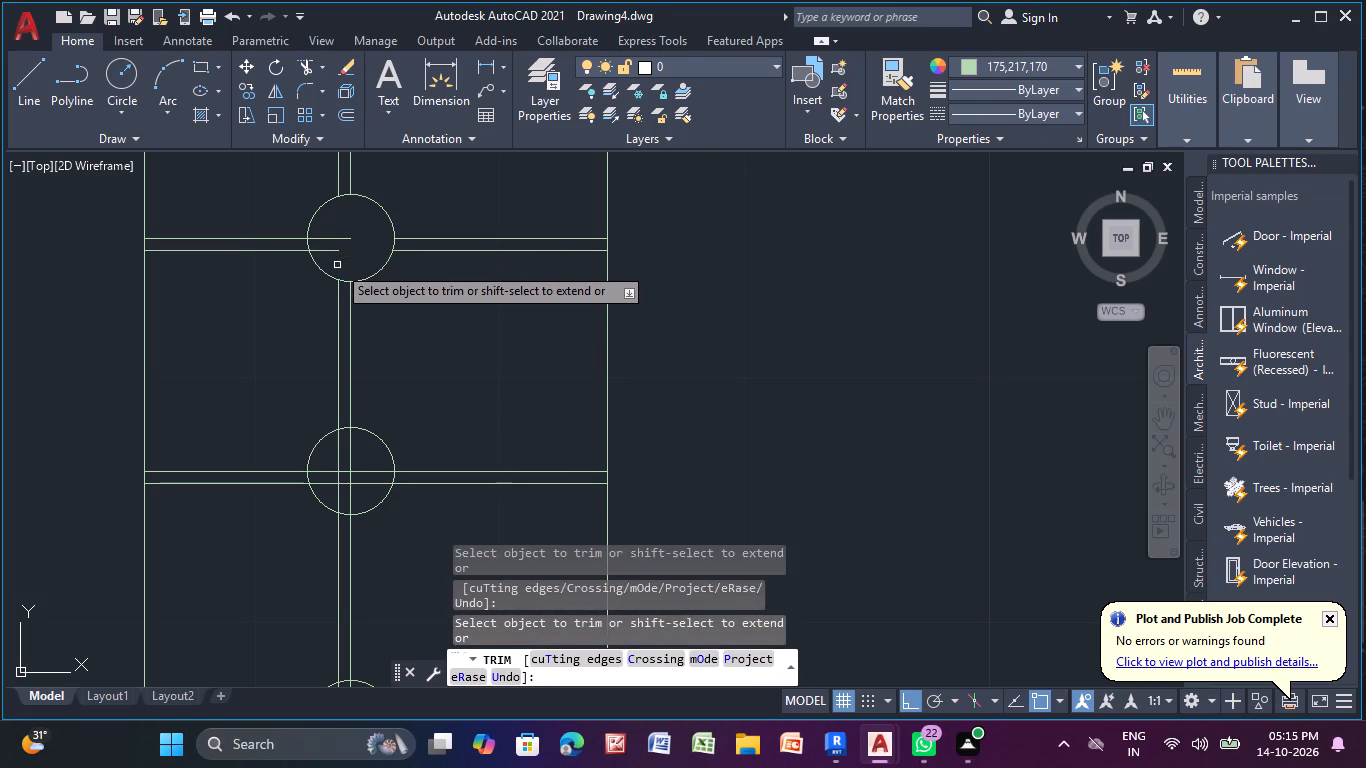
left_click(319, 255)
left_click(325, 240)
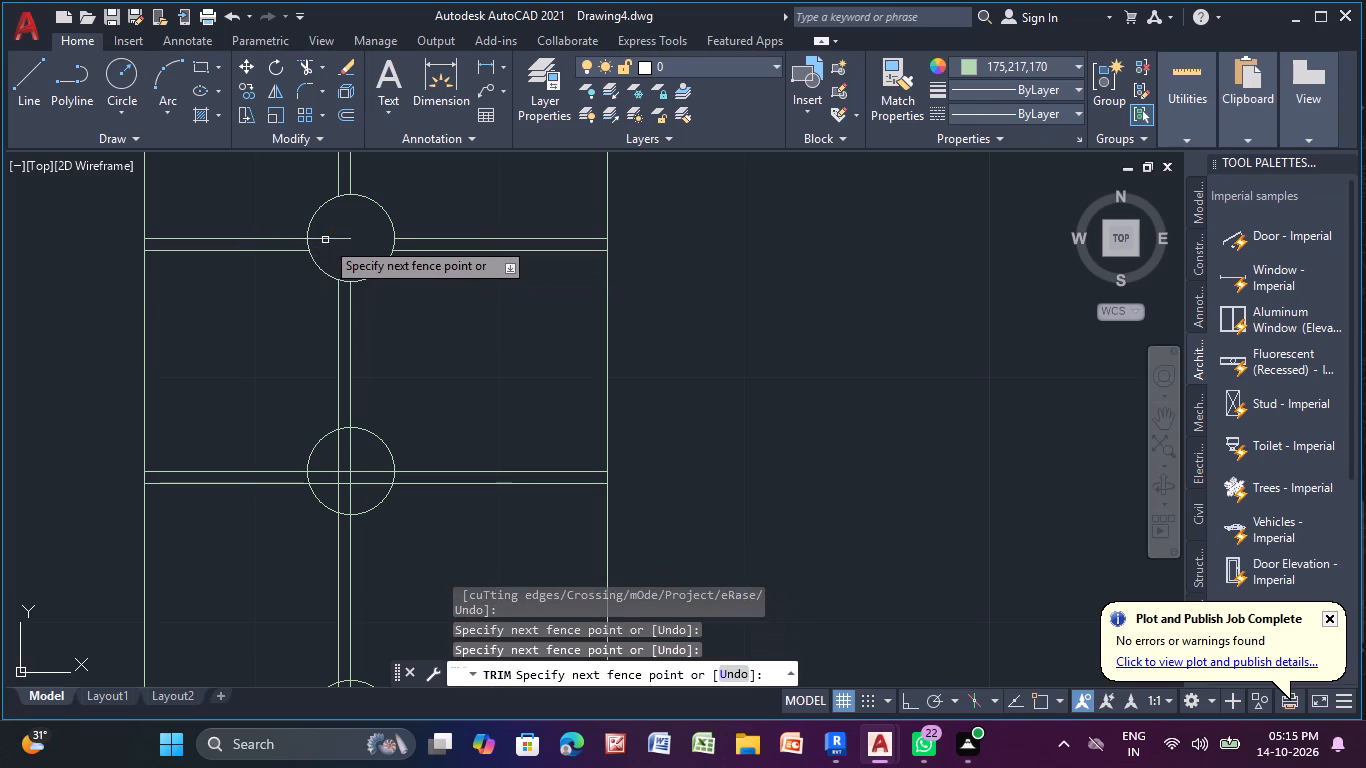
left_click(330, 235)
left_click(350, 242)
Trim away all the vertical and horizontal line segments inside the middle circle.
scroll(372, 276, "down", 2)
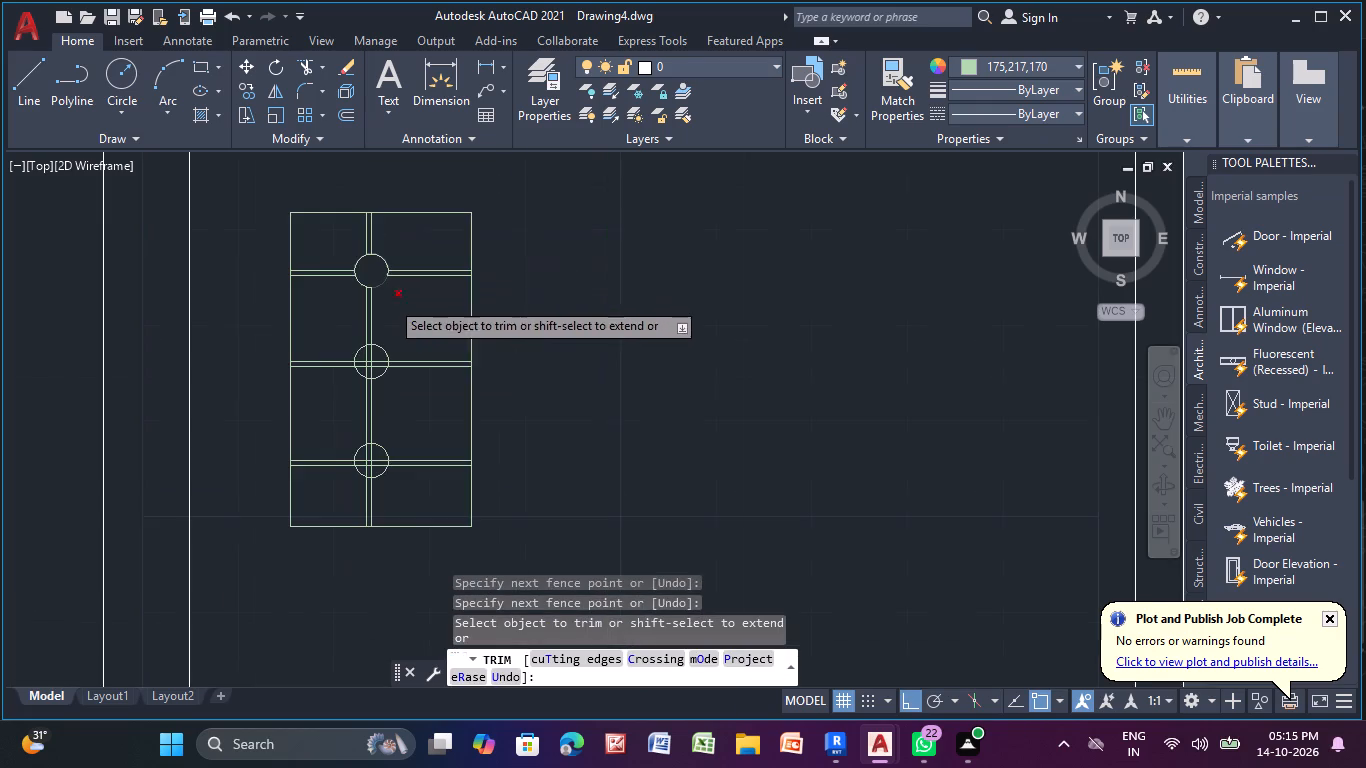
middle_click_drag(384, 309, 357, 224)
scroll(343, 283, "up", 4)
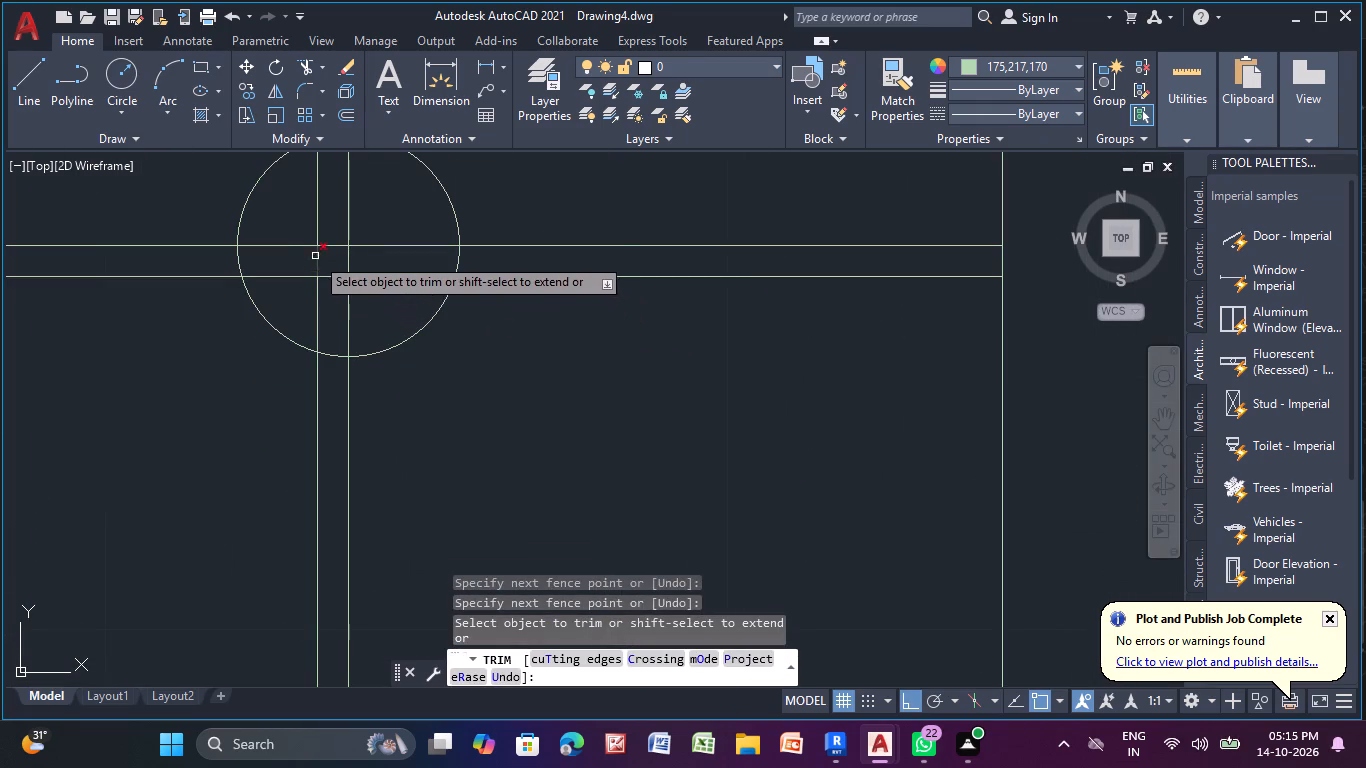
left_click_drag(299, 220, 375, 212)
left_click_drag(377, 228, 384, 265)
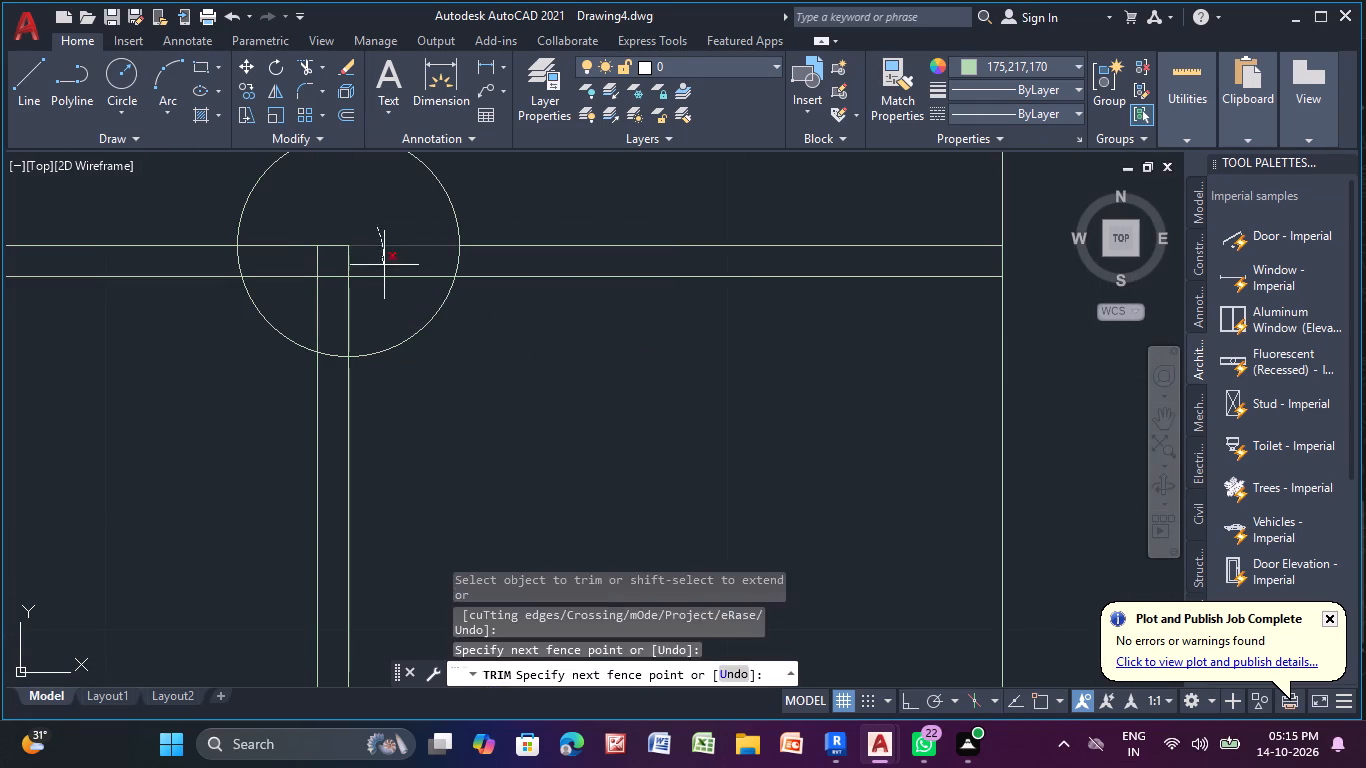
left_click_drag(384, 265, 382, 284)
left_click_drag(374, 285, 310, 304)
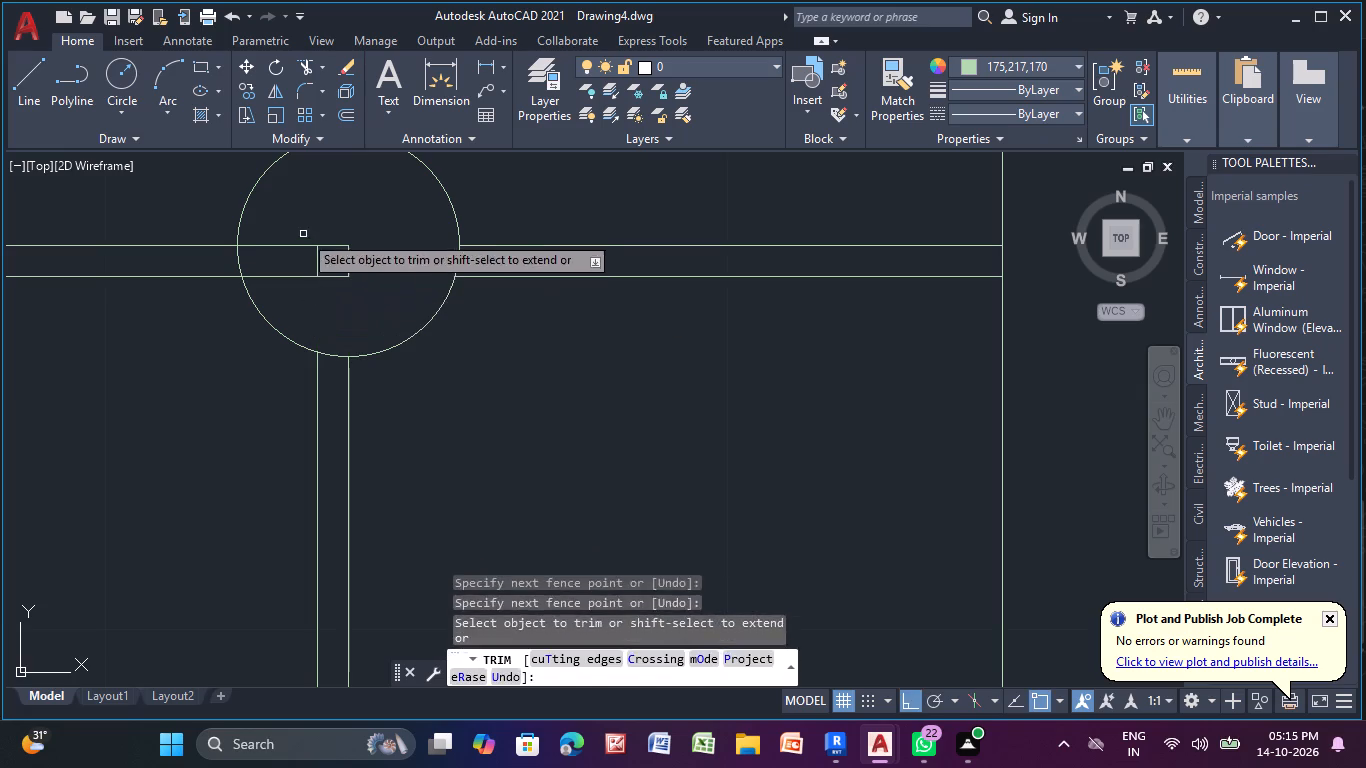
left_click_drag(299, 232, 284, 291)
left_click(319, 255)
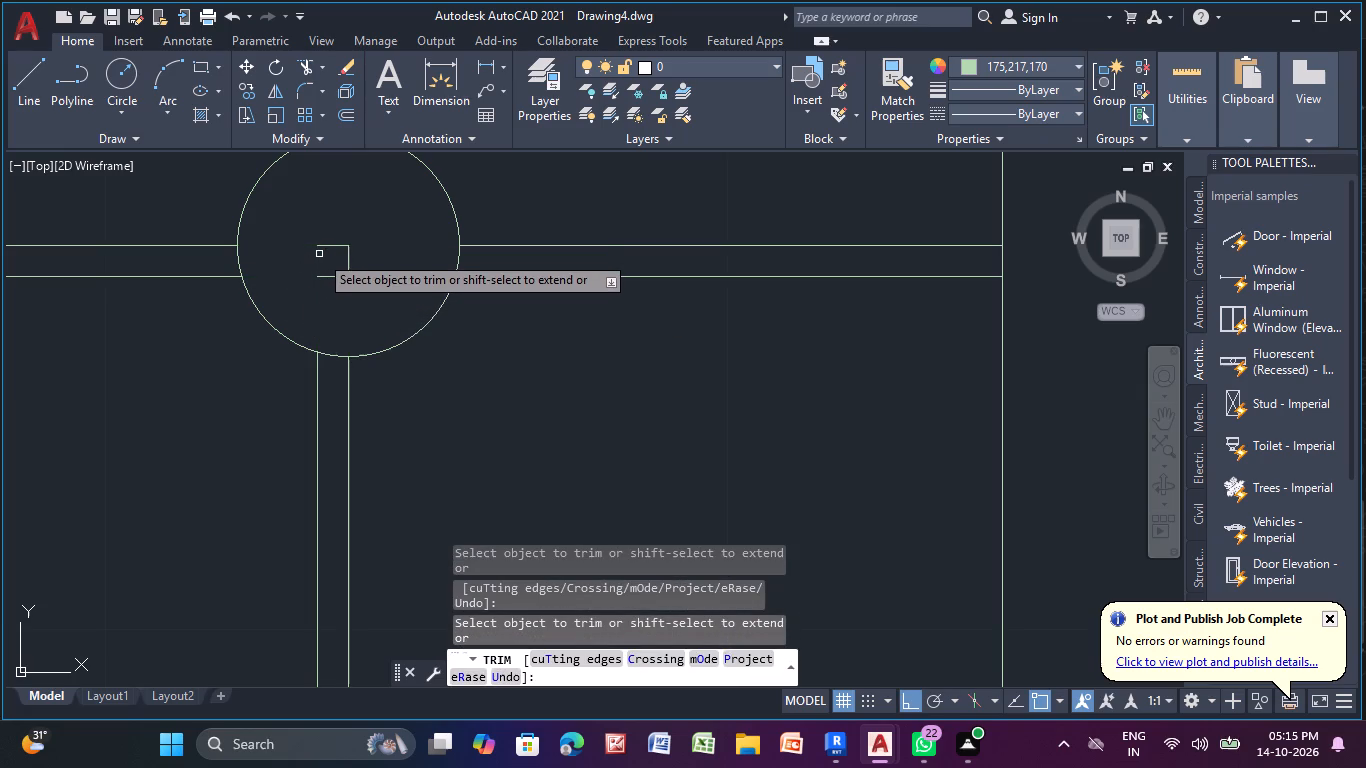
left_click(327, 246)
left_click(331, 246)
left_click(349, 253)
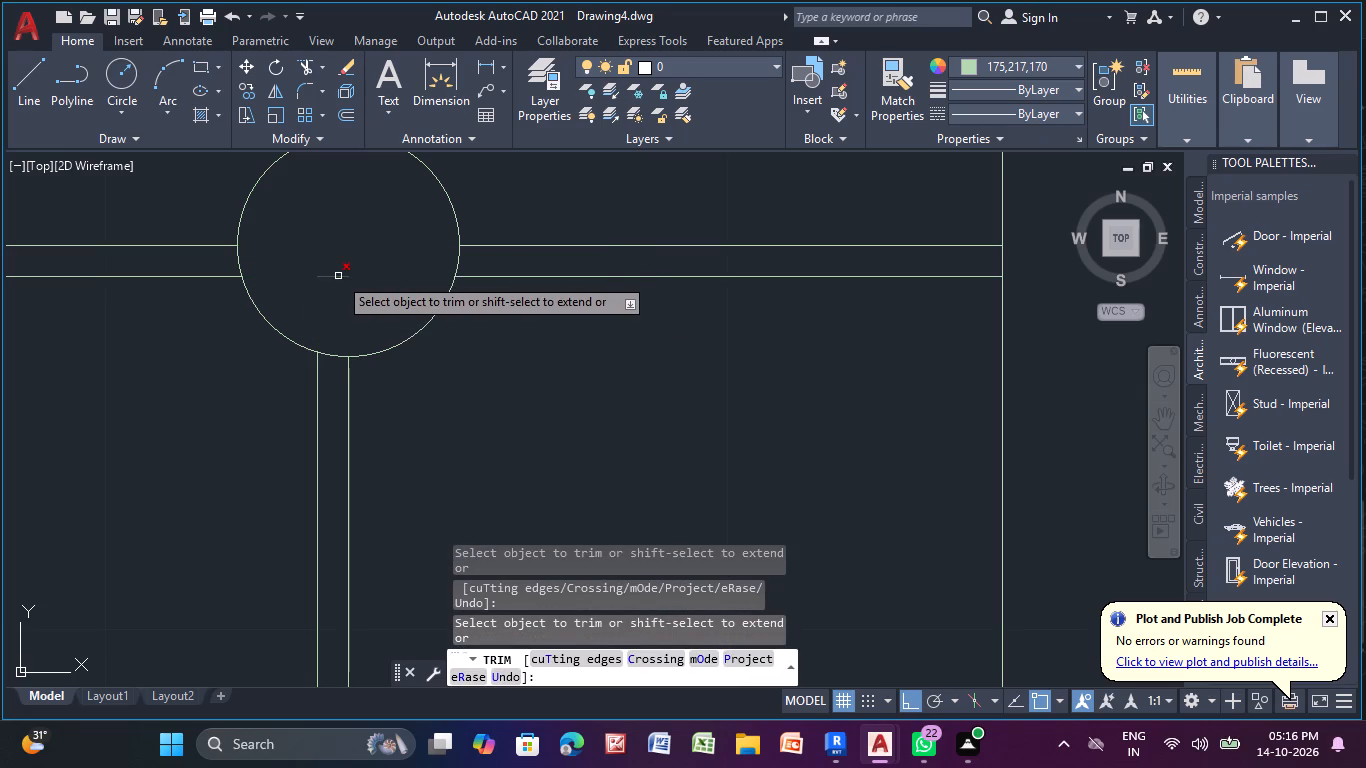
left_click(336, 277)
Trim away all the vertical and horizontal line segments inside the bottom circle.
scroll(338, 279, "down", 4)
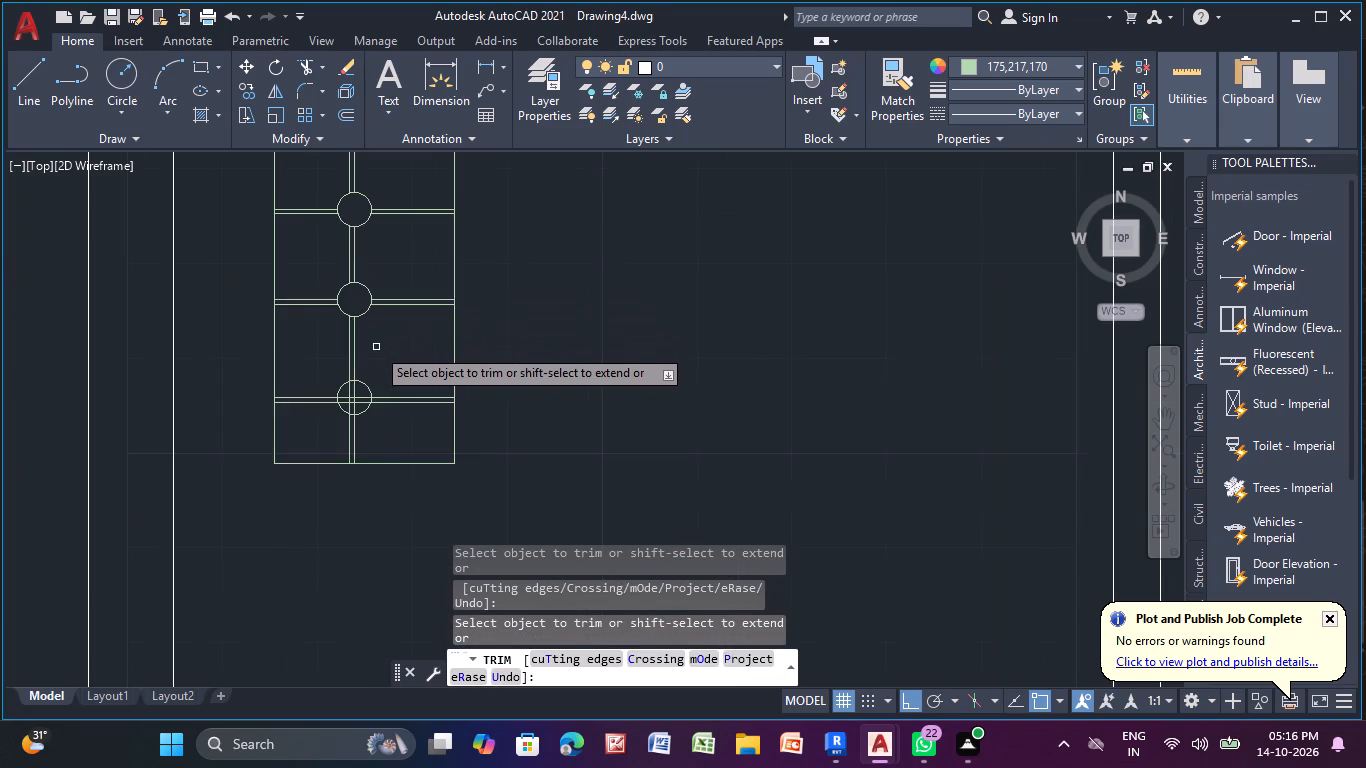
middle_click_drag(376, 347, 355, 223)
scroll(343, 270, "up", 3)
left_click_drag(266, 256, 303, 267)
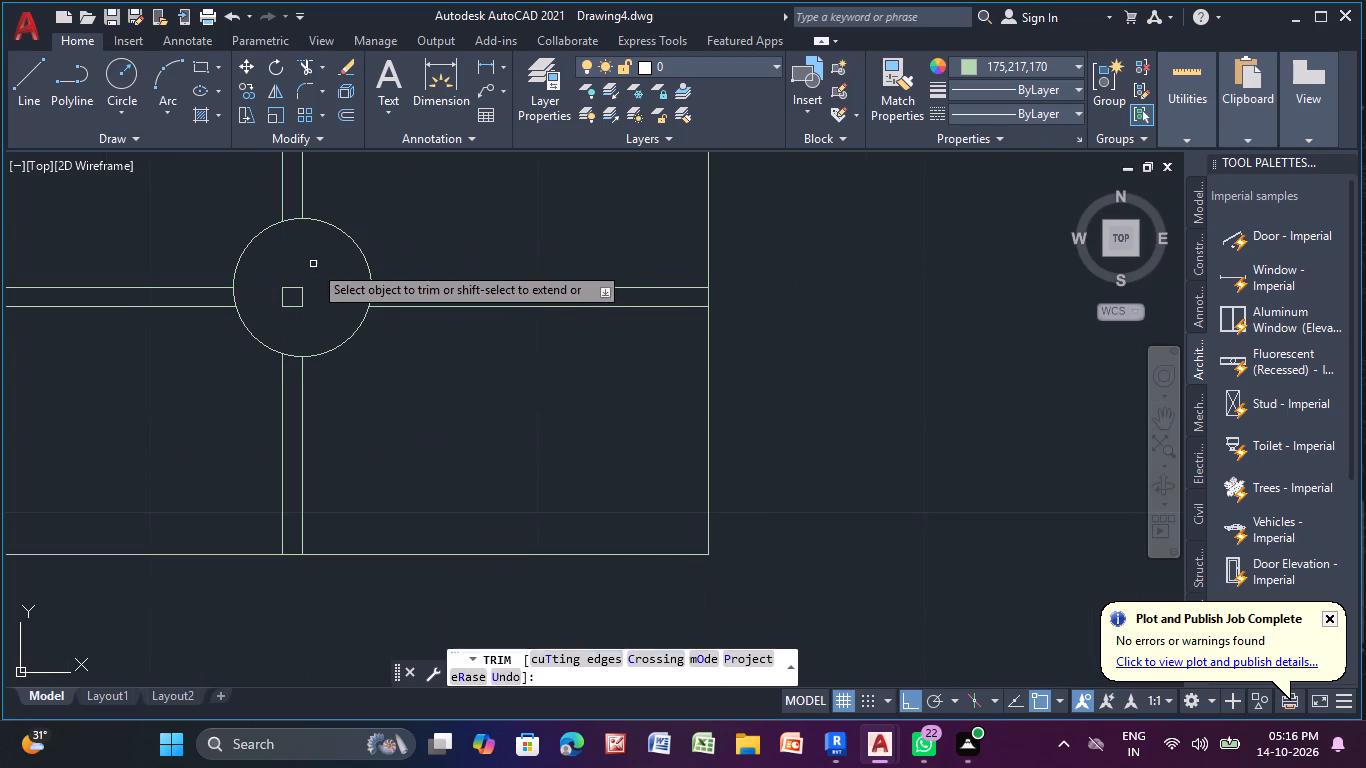
left_click(294, 287)
left_click(300, 297)
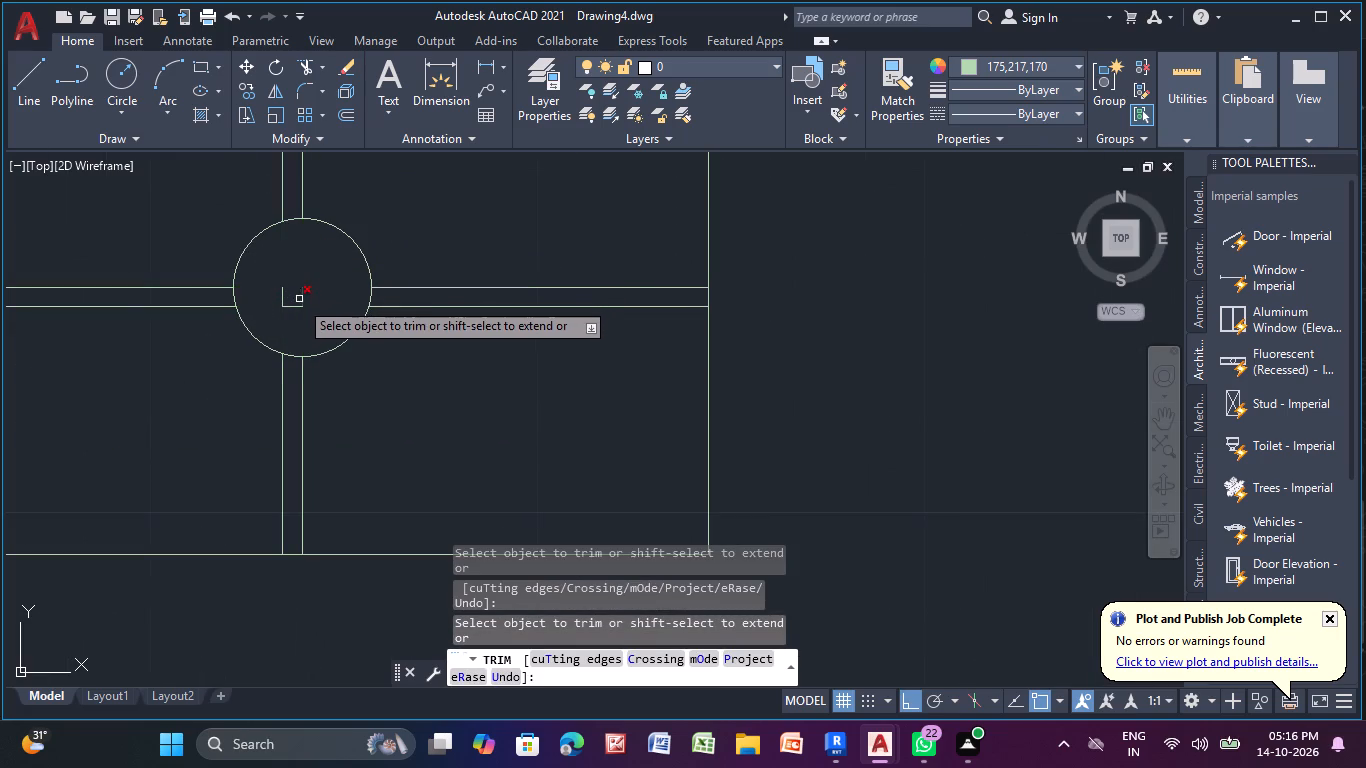
left_click(295, 308)
left_click(301, 296)
left_click_drag(270, 295, 298, 292)
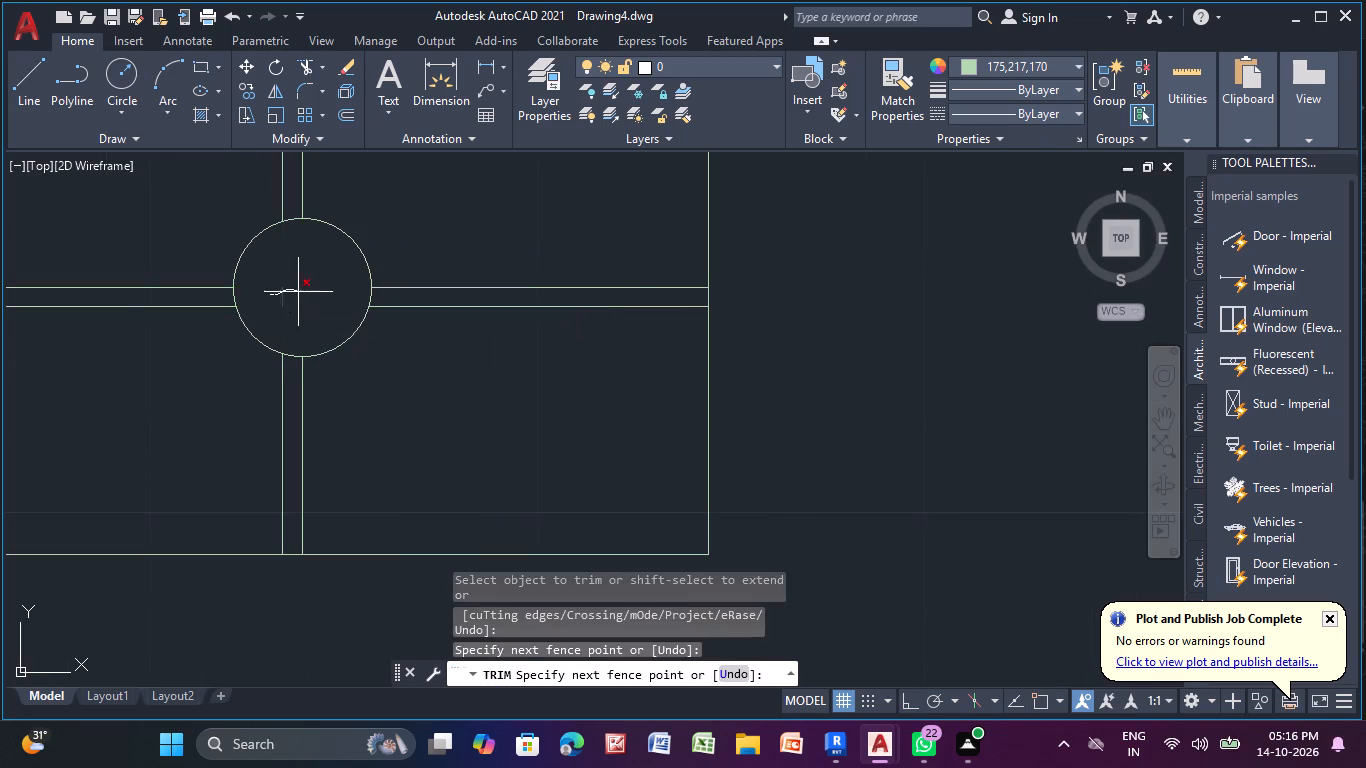
left_click_drag(298, 292, 300, 292)
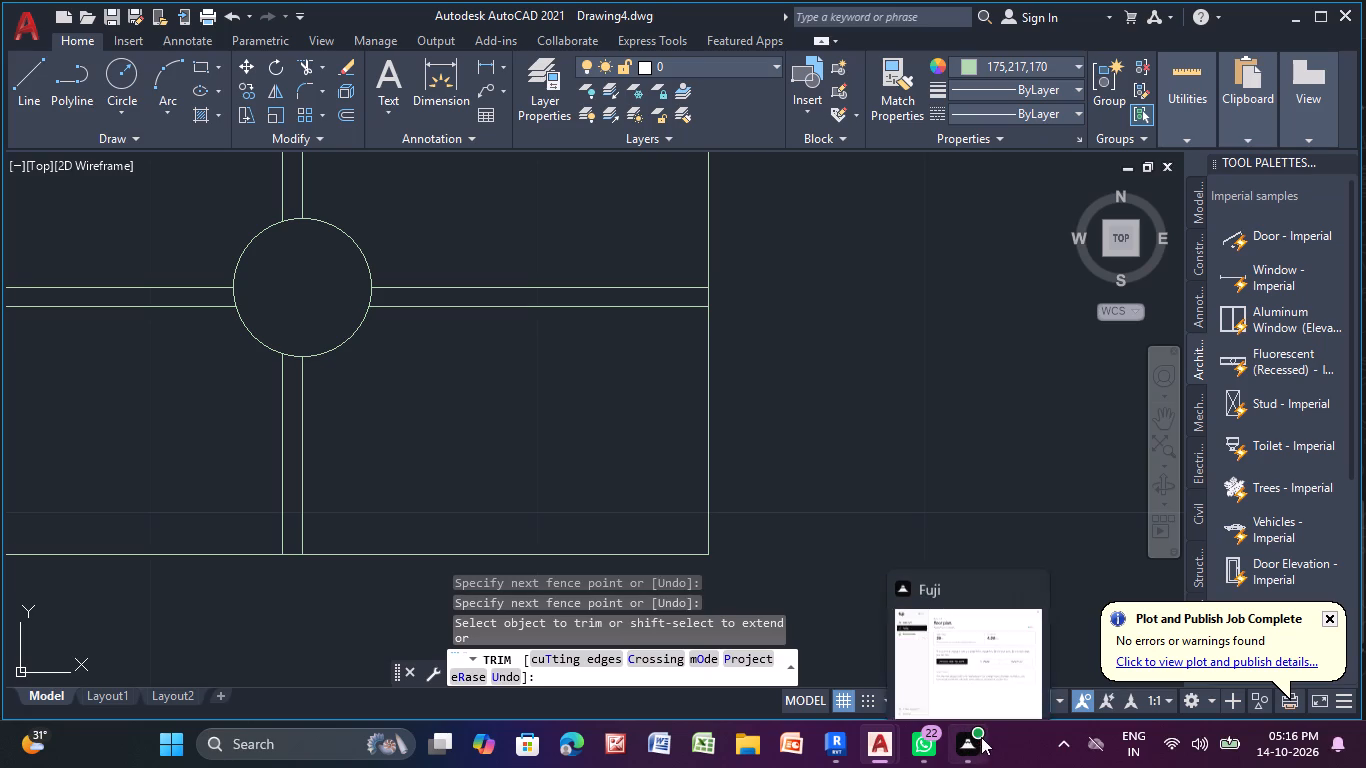
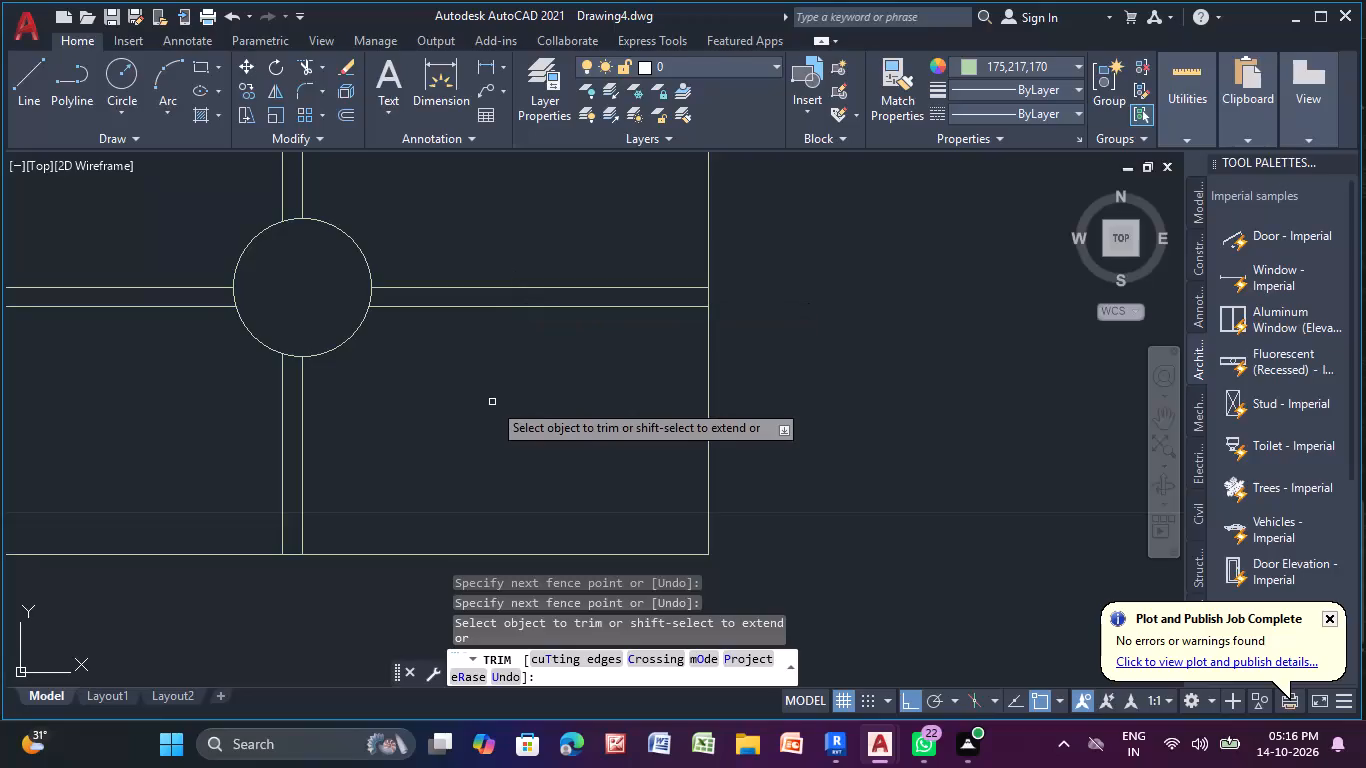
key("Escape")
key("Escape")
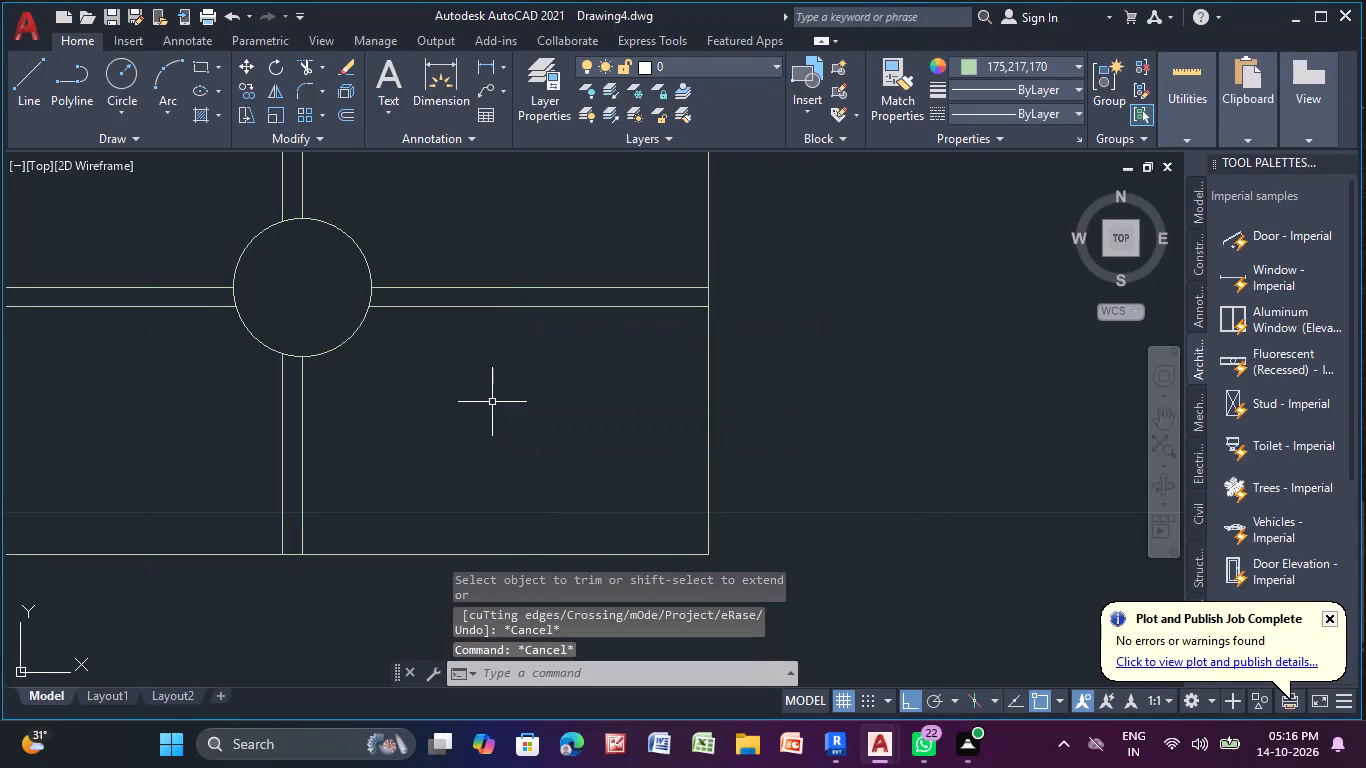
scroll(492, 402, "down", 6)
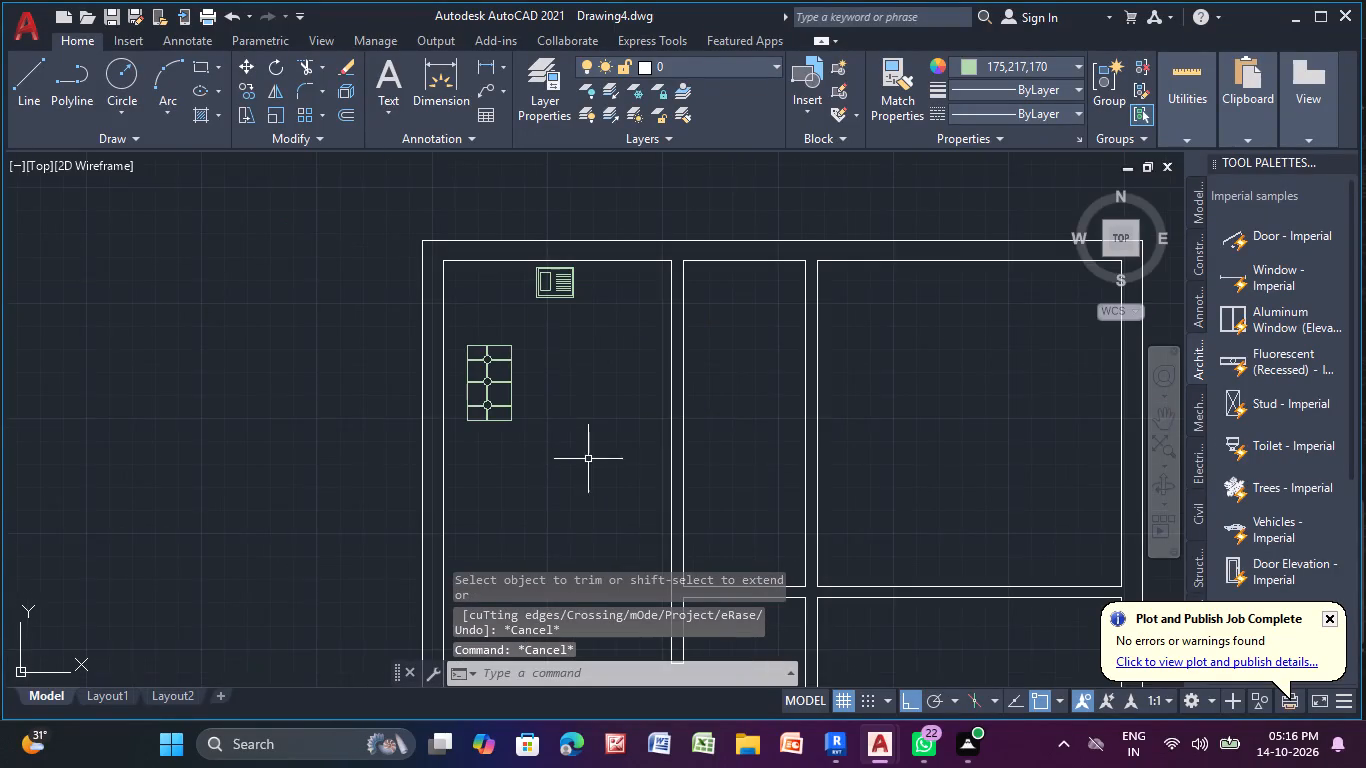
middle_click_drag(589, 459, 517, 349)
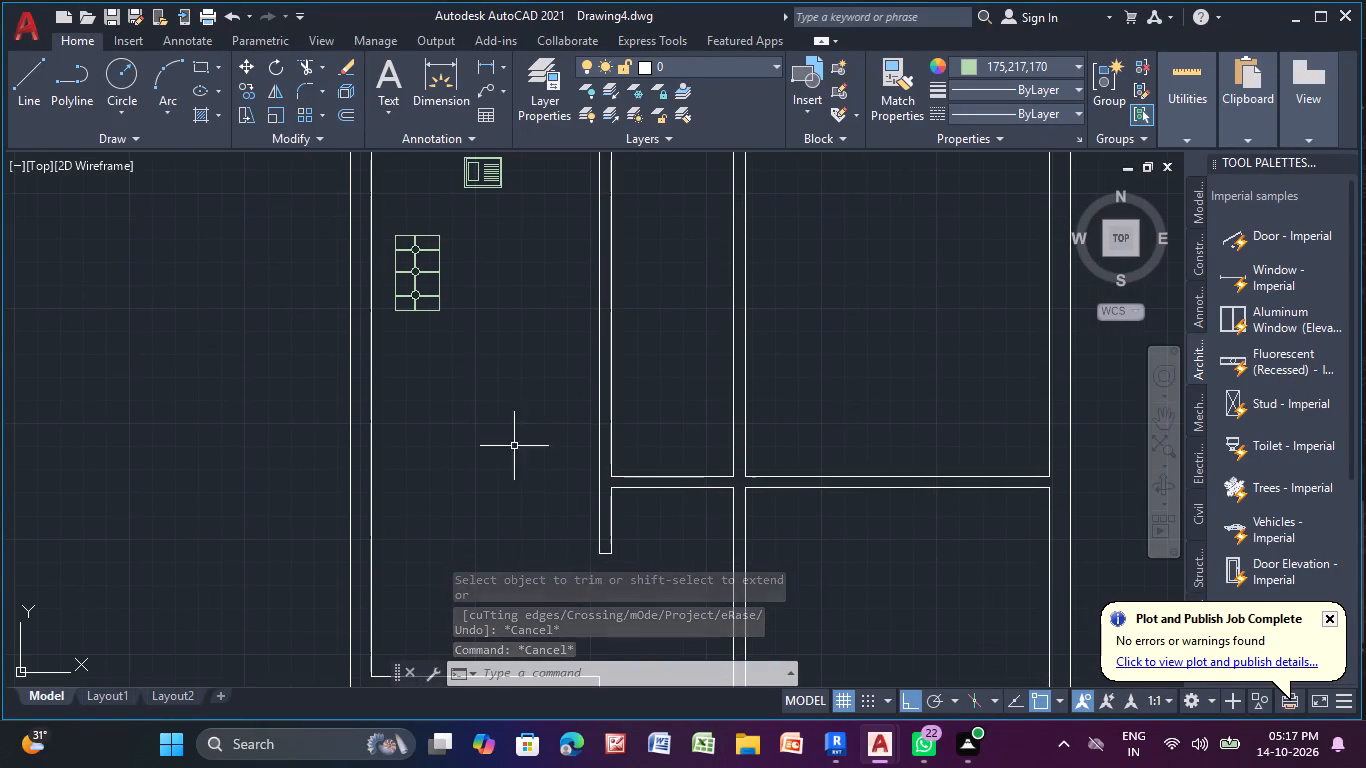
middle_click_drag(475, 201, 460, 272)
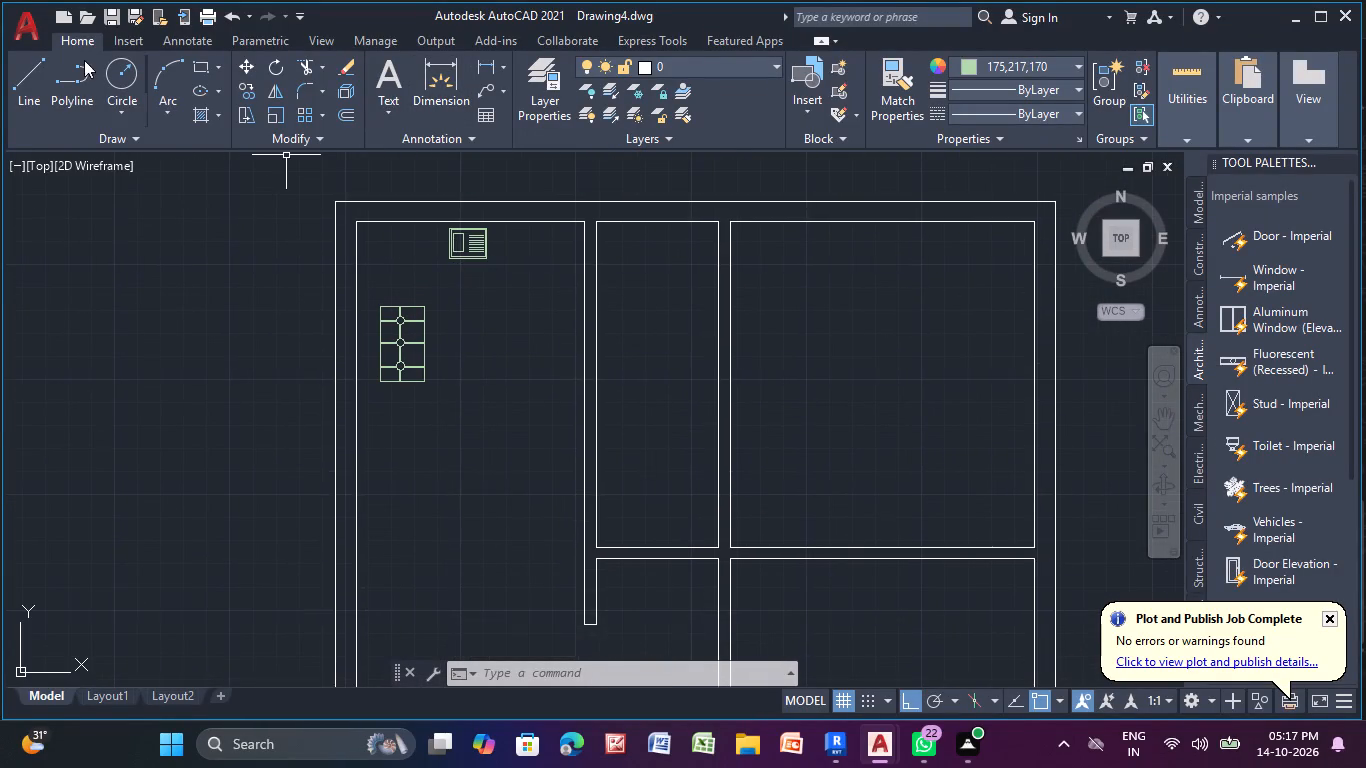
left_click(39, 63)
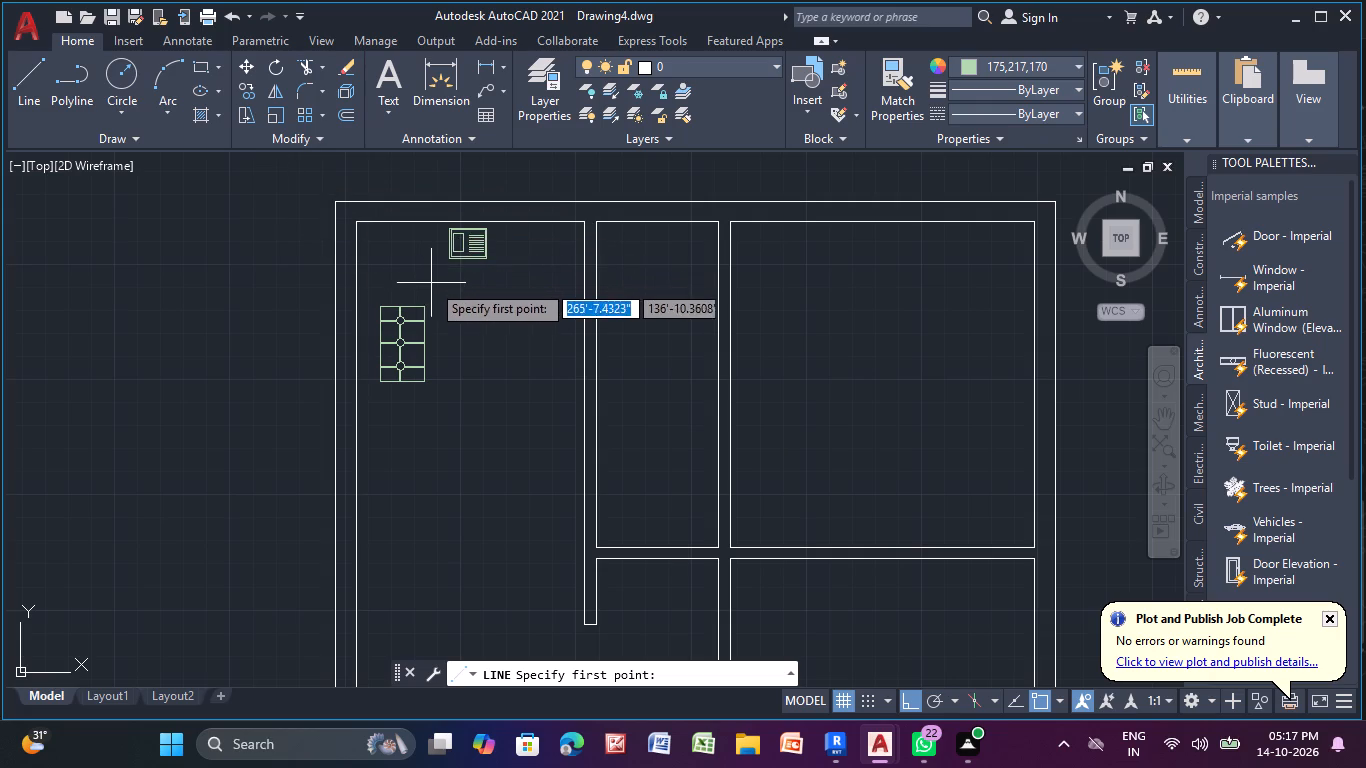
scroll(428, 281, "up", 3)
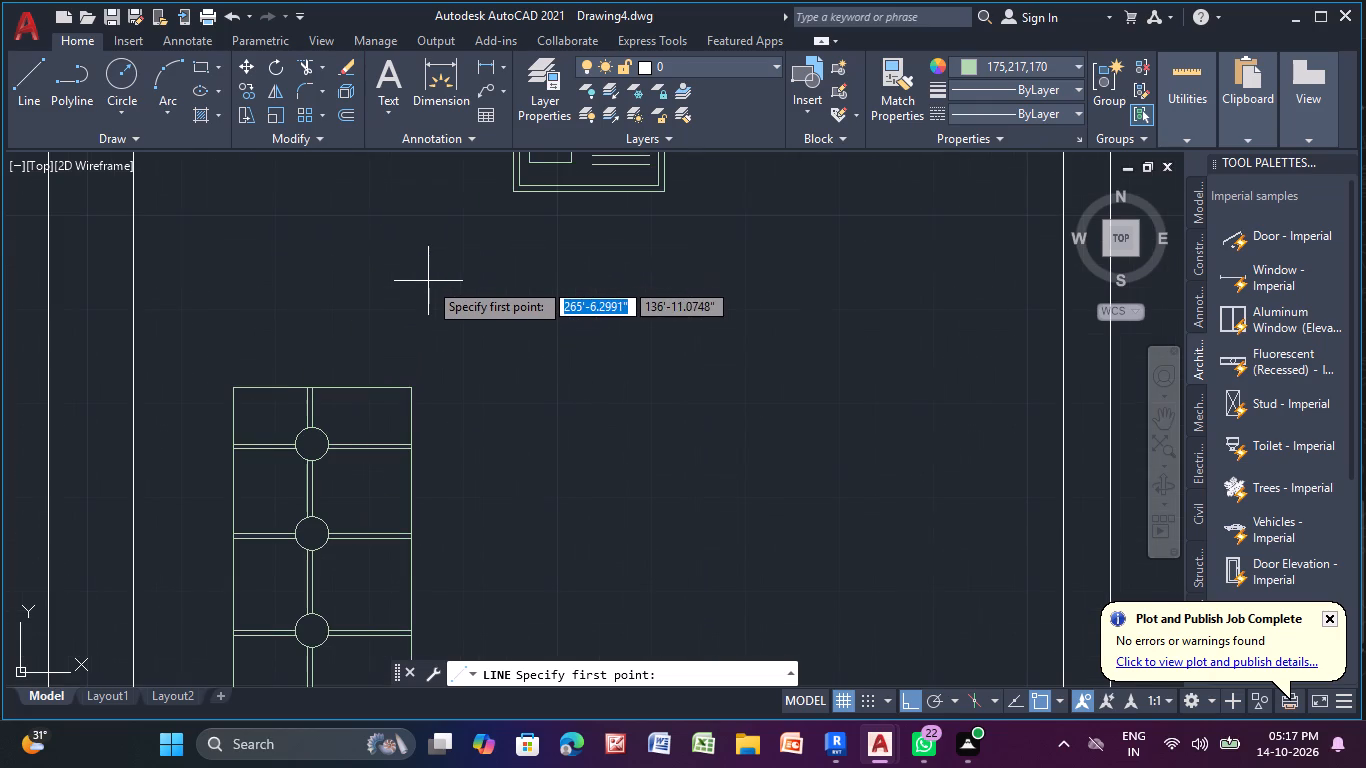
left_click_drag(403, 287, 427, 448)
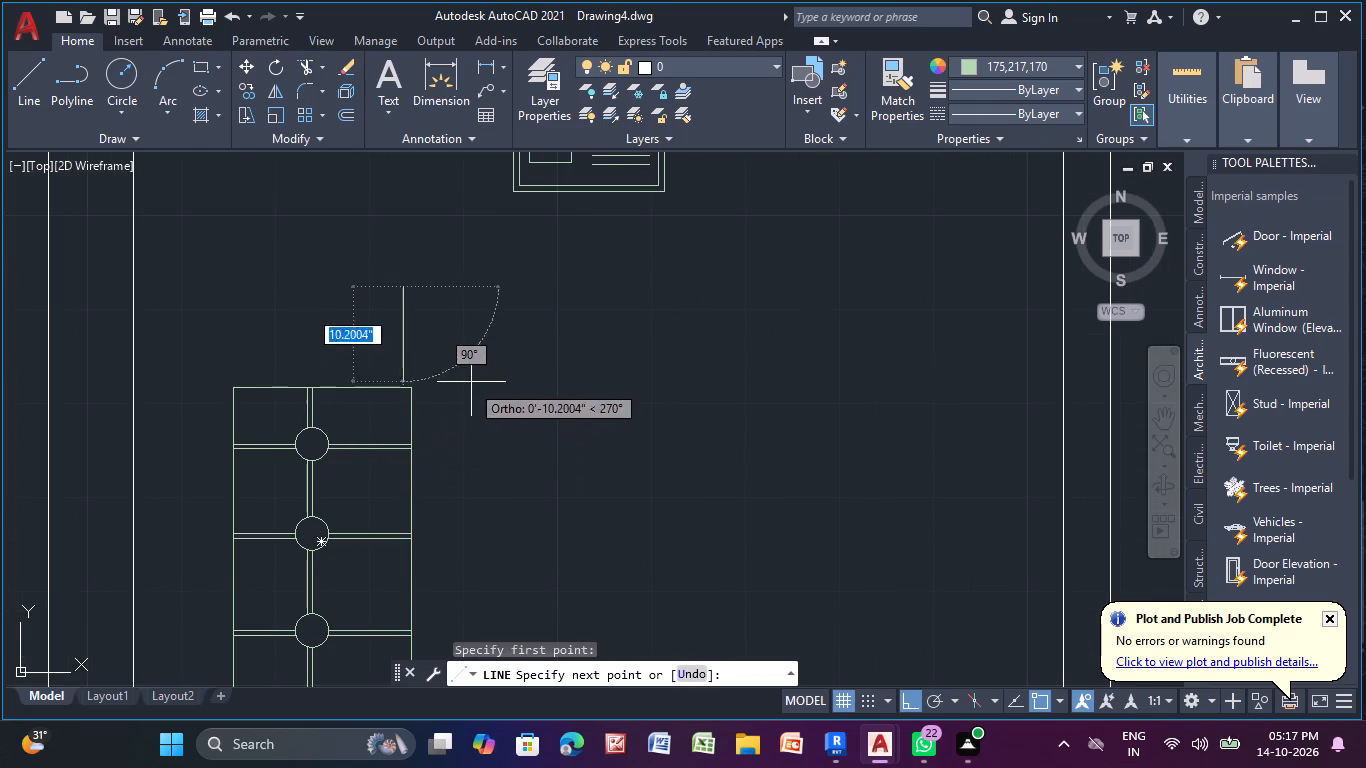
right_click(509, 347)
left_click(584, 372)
Draw the counter edge in the top-left room: about 2'-10" from the outer wall below the three-circle fixture, then up to below the small fixture.
right_click(586, 352)
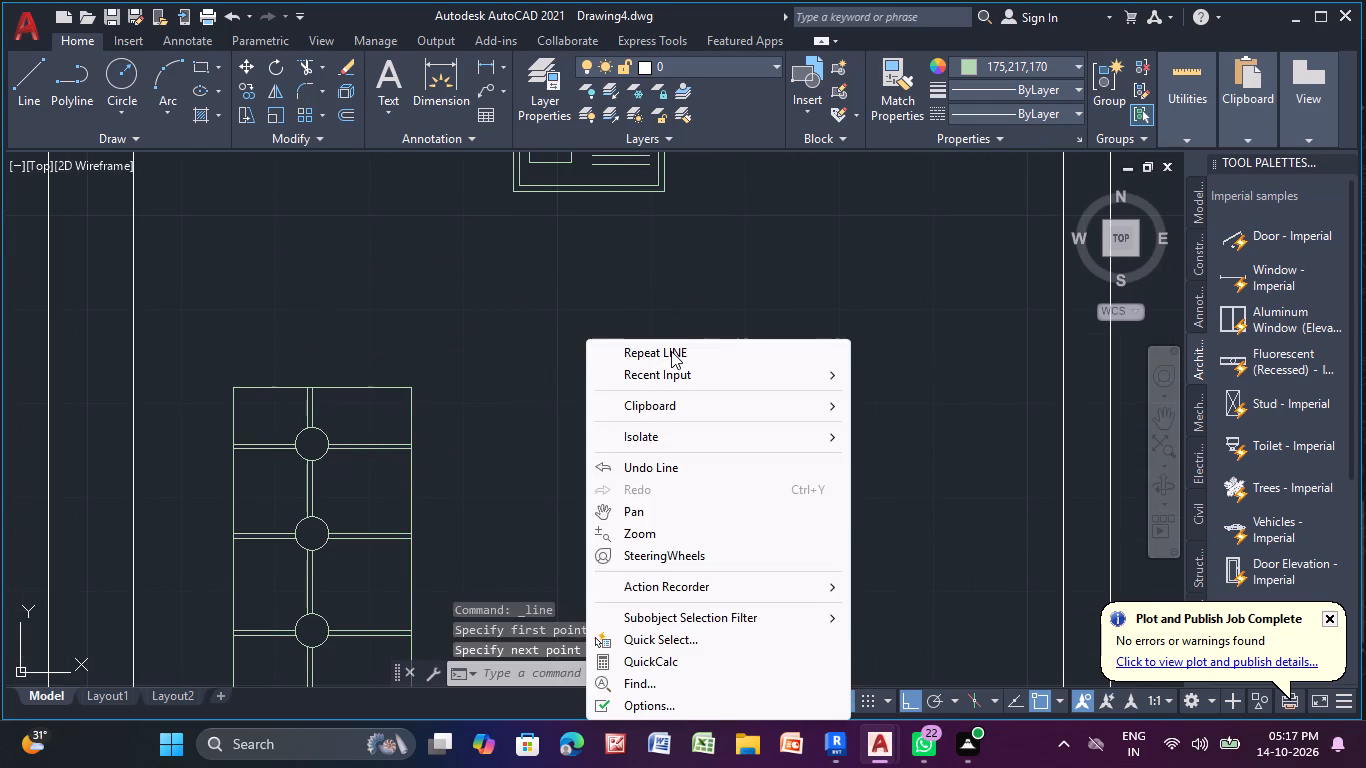
left_click(671, 351)
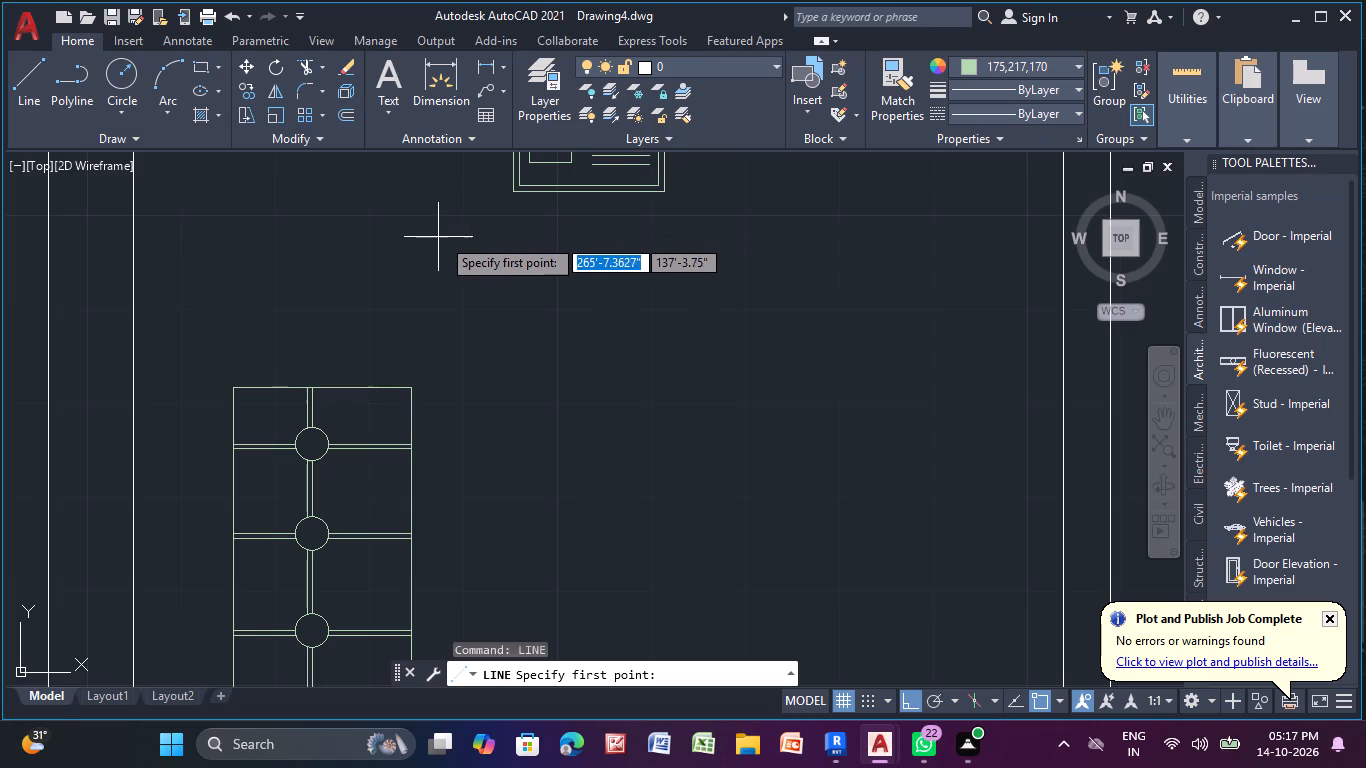
scroll(438, 278, "down", 1)
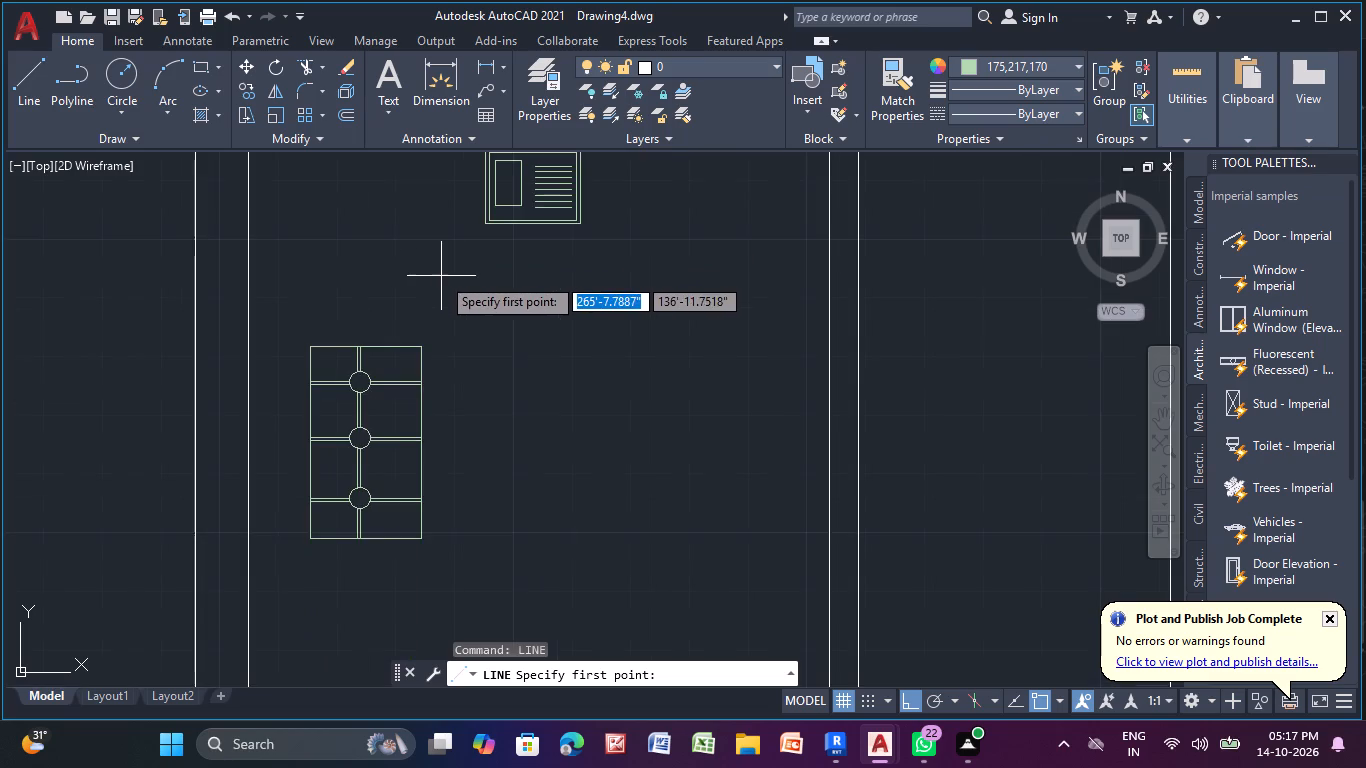
middle_click_drag(441, 276, 454, 120)
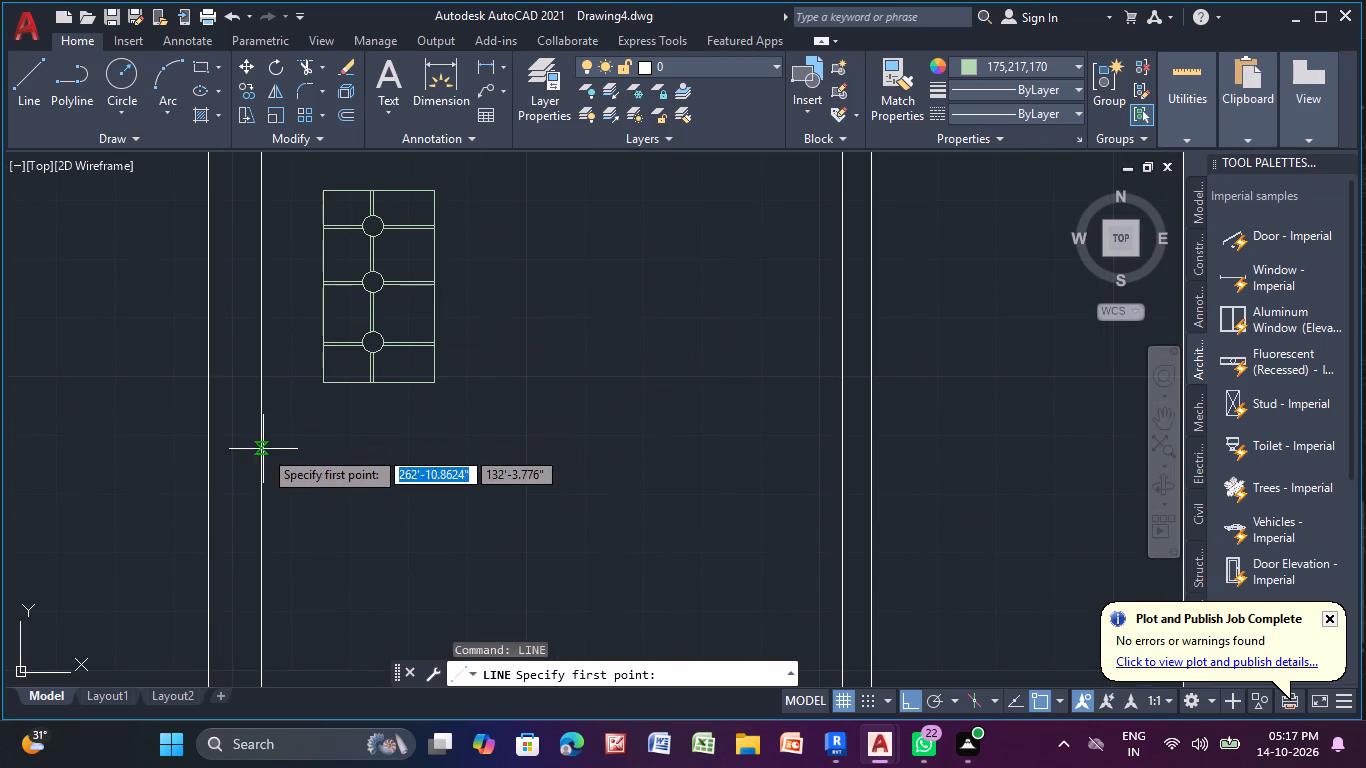
left_click(263, 443)
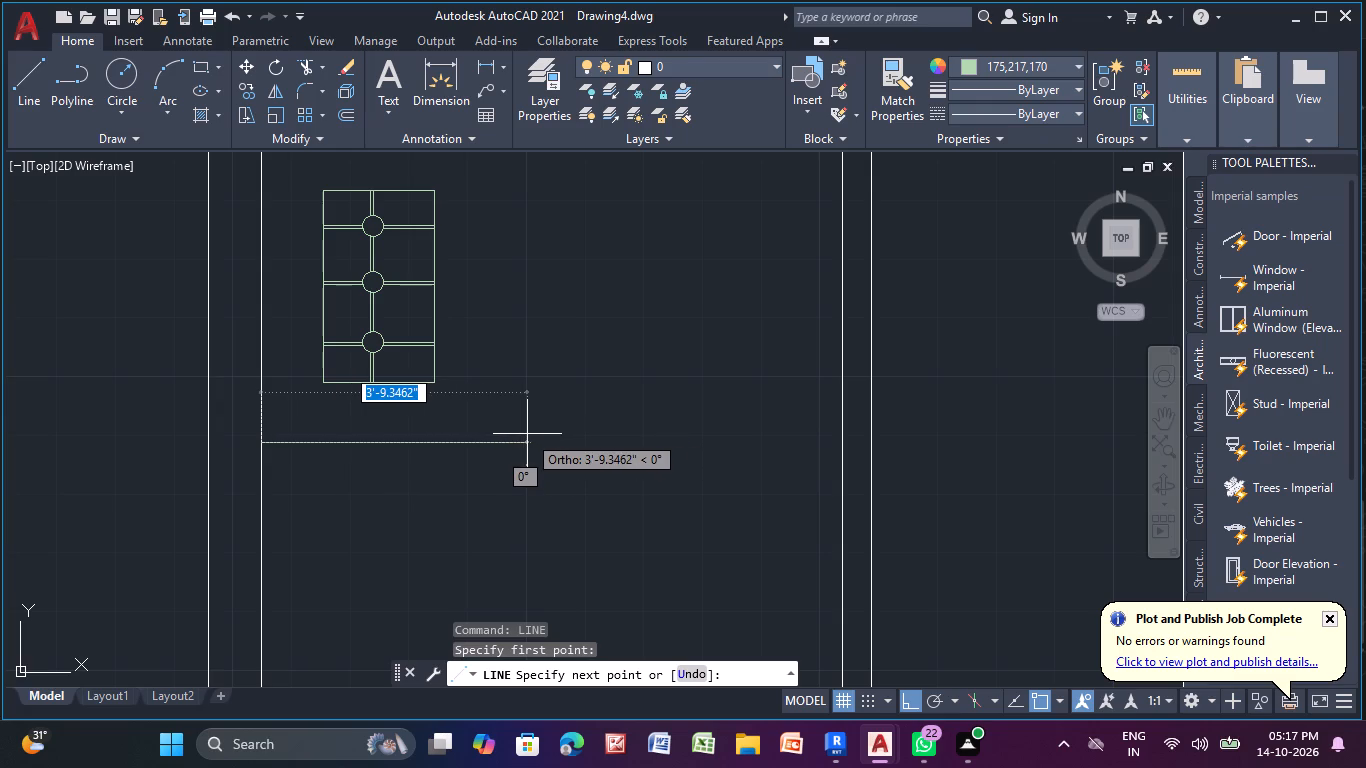
left_click(460, 434)
middle_click_drag(459, 200, 423, 416)
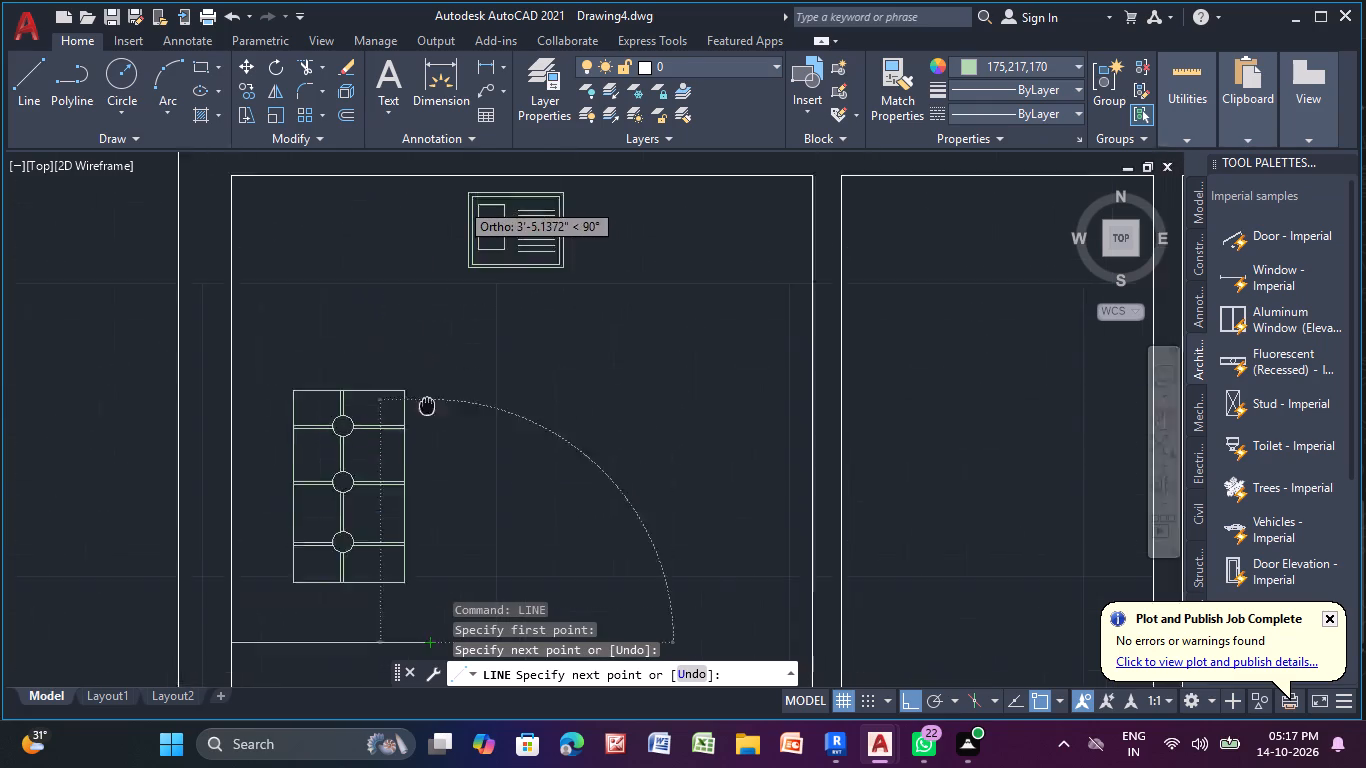
middle_click_drag(423, 416, 419, 438)
left_click(412, 323)
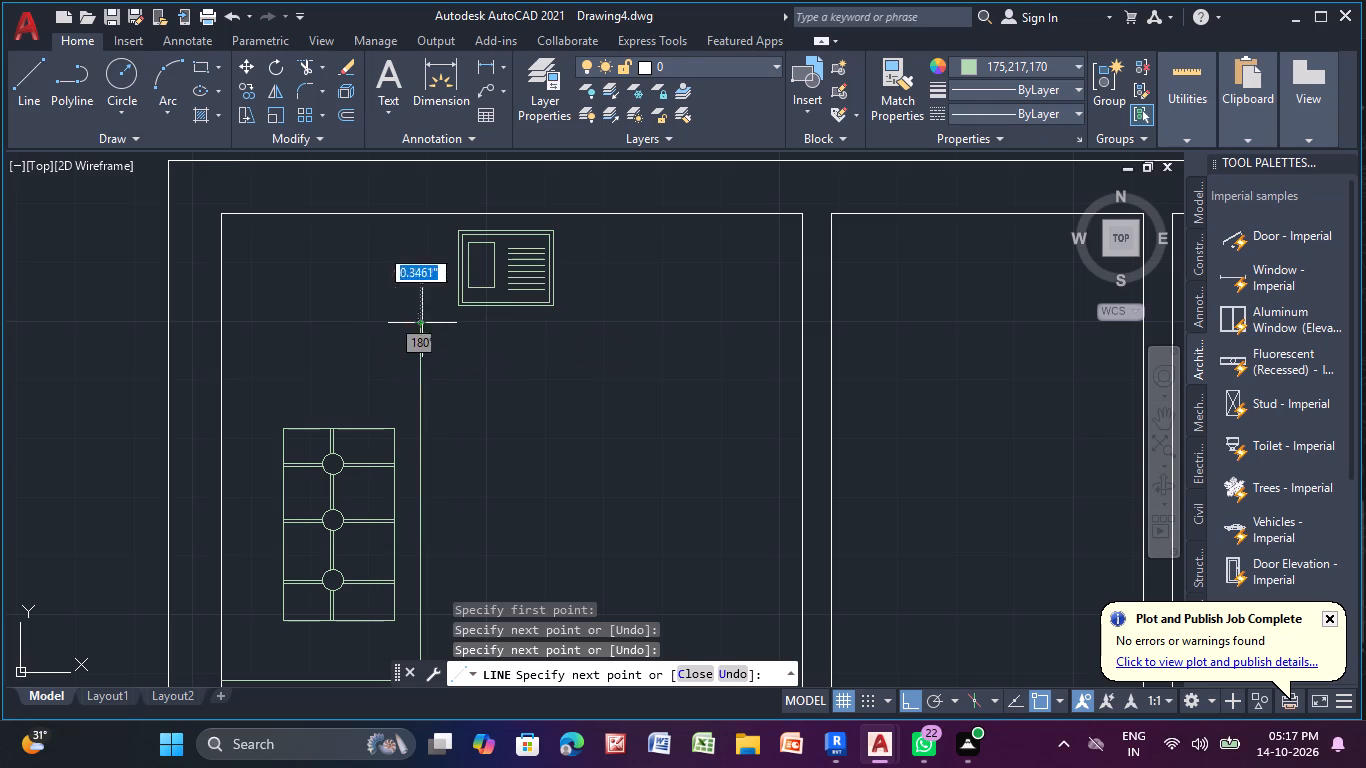
Continue the counter edge about 2'-9" across, about 5'-1" down level with the first segment, and about 2'-8" horizontally to the partition wall.
left_click(615, 323)
scroll(645, 521, "down", 1)
middle_click_drag(644, 524, 643, 515)
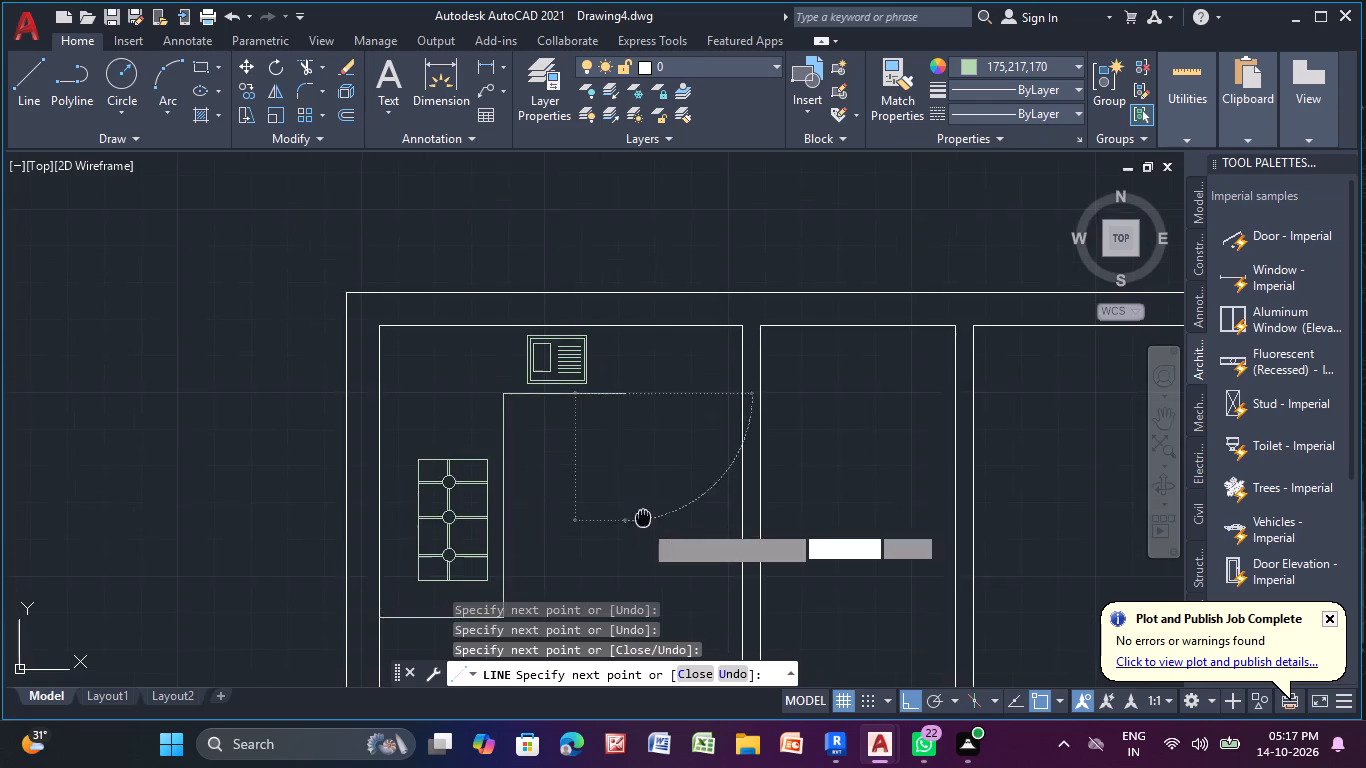
middle_click_drag(643, 515, 621, 393)
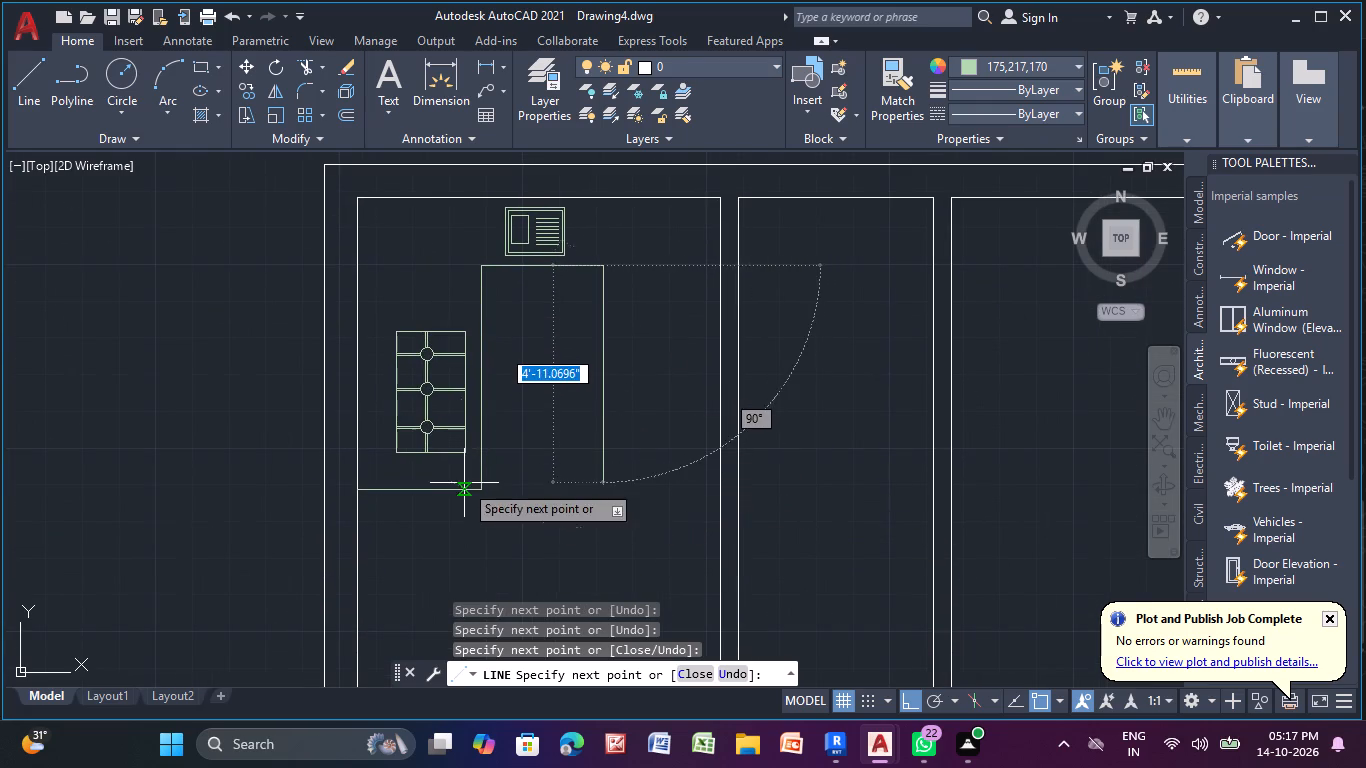
left_click(606, 490)
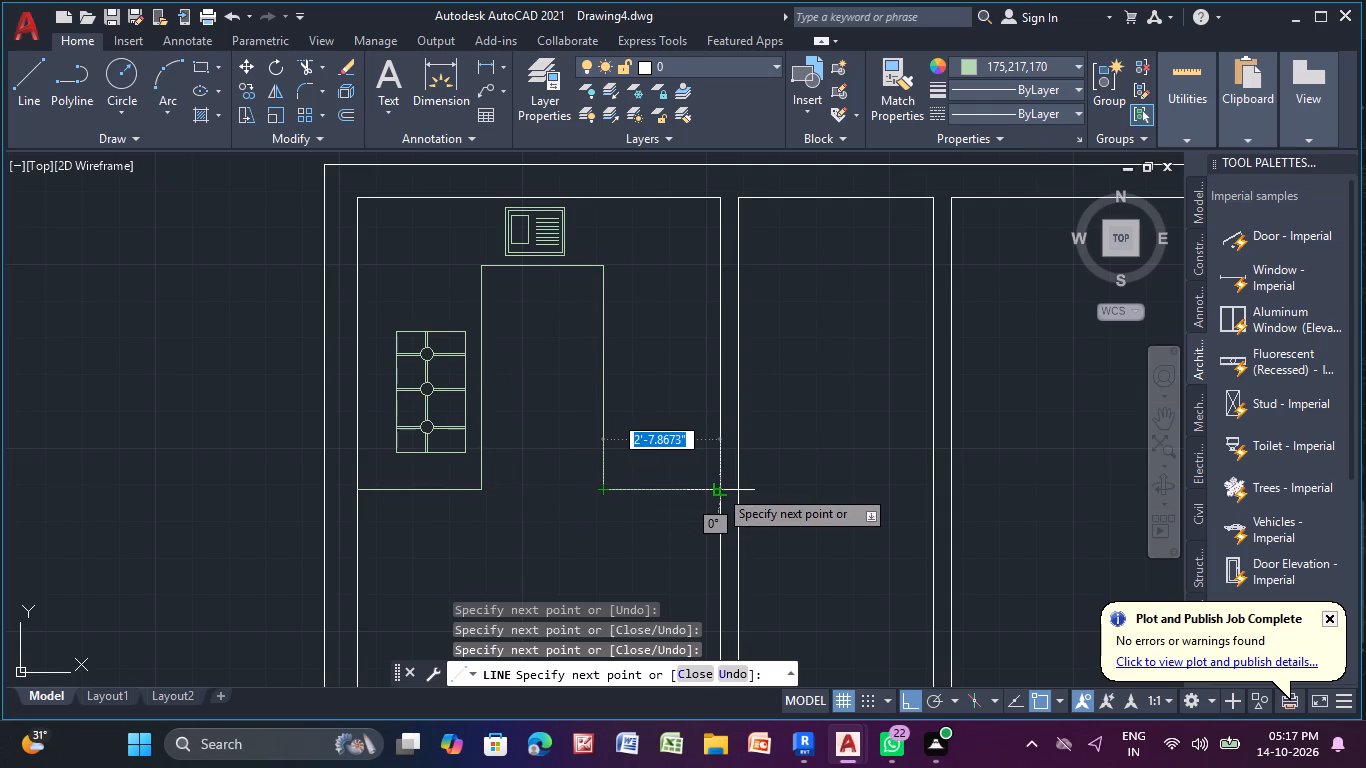
left_click(719, 488)
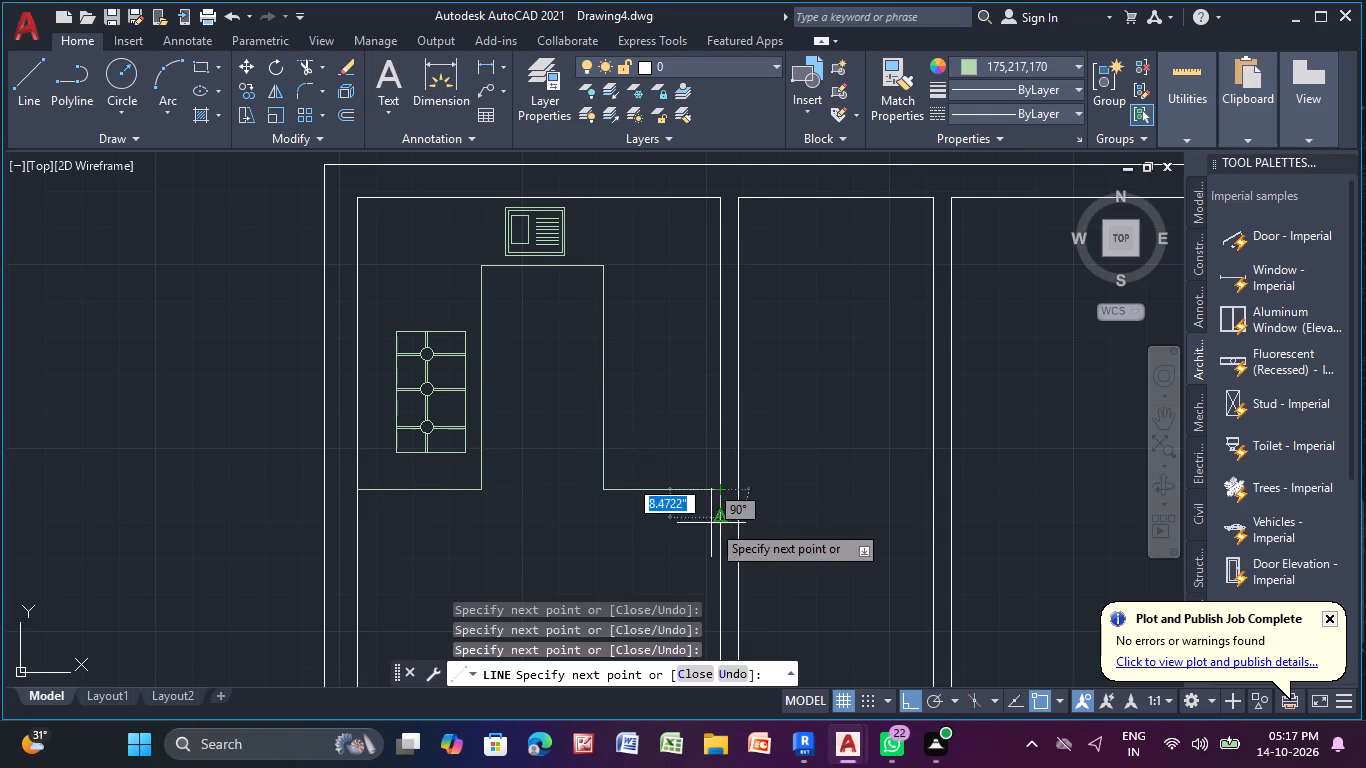
key("Escape")
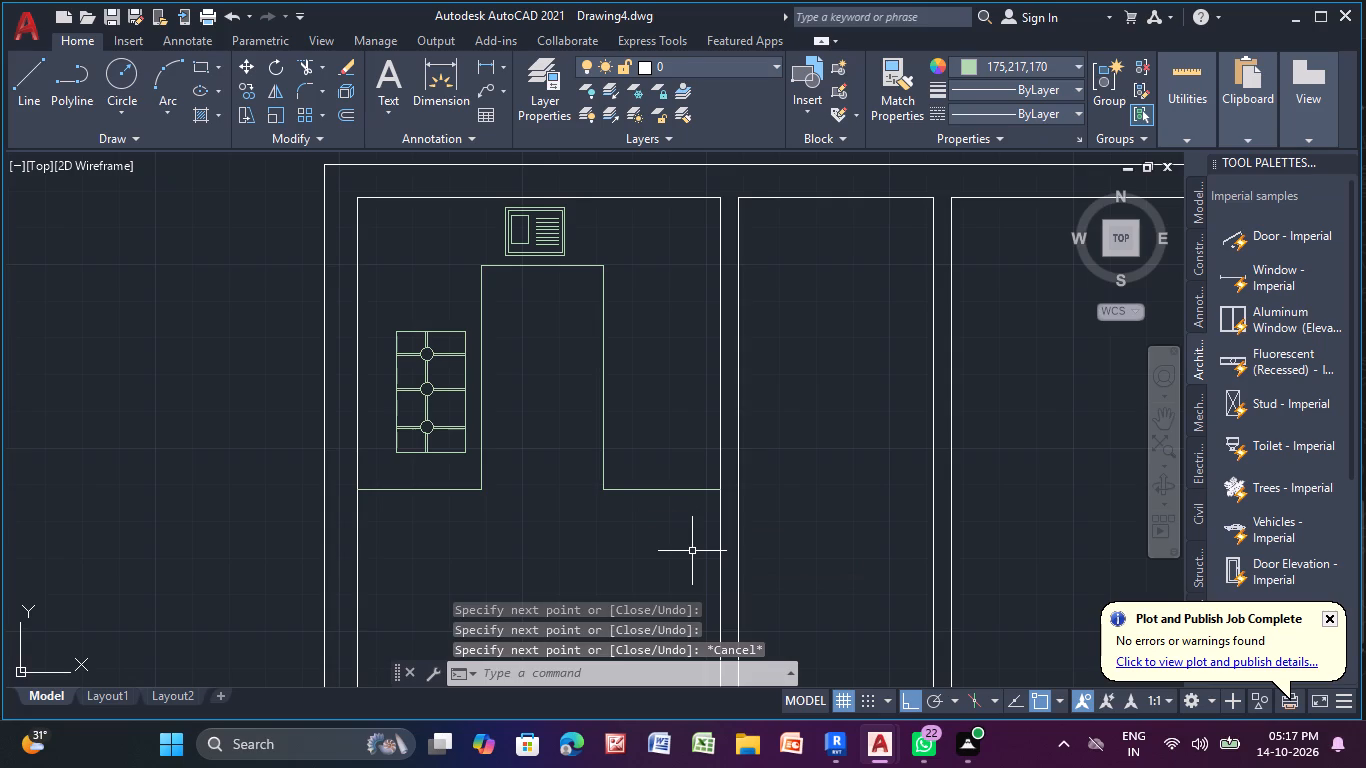
Fillet the lower corner where the left counter's vertical and horizontal edges meet, using the current fillet radius.
scroll(666, 542, "down", 1)
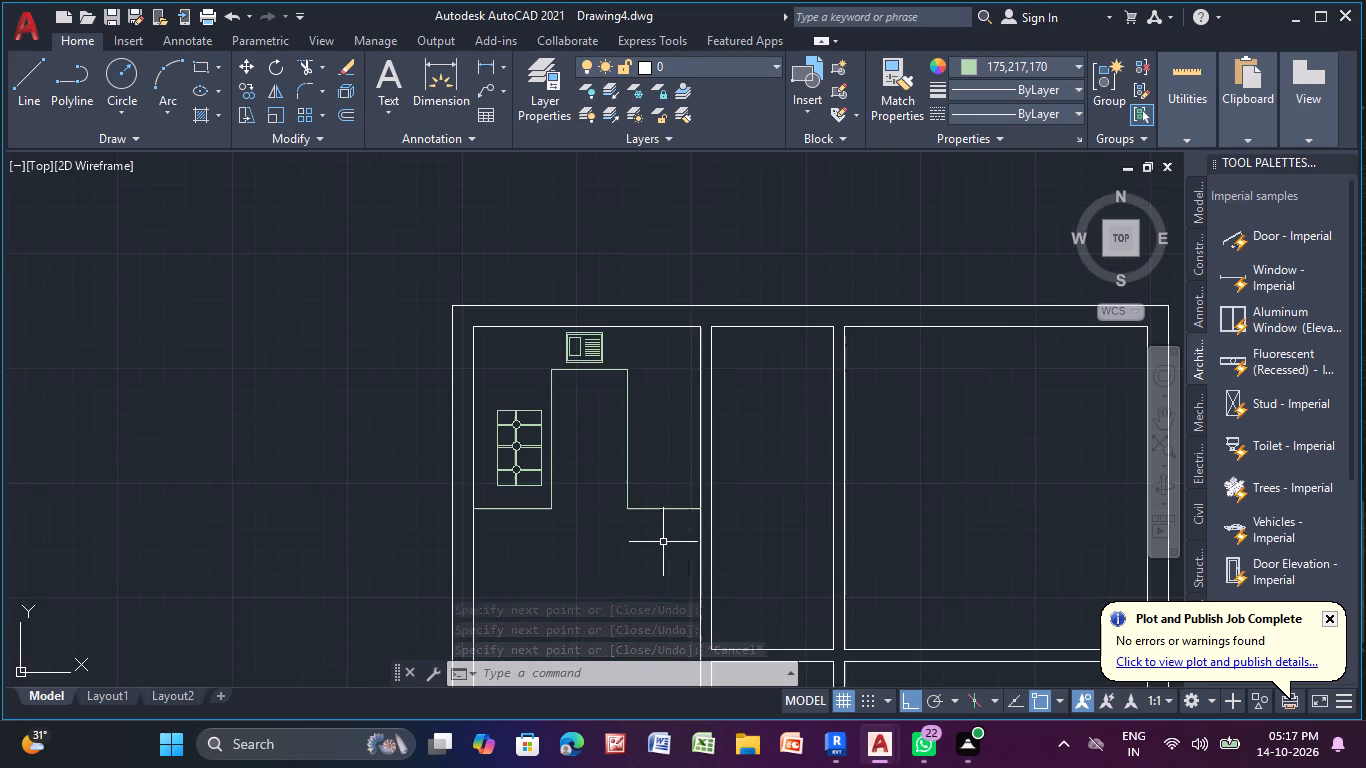
scroll(608, 550, "down", 1)
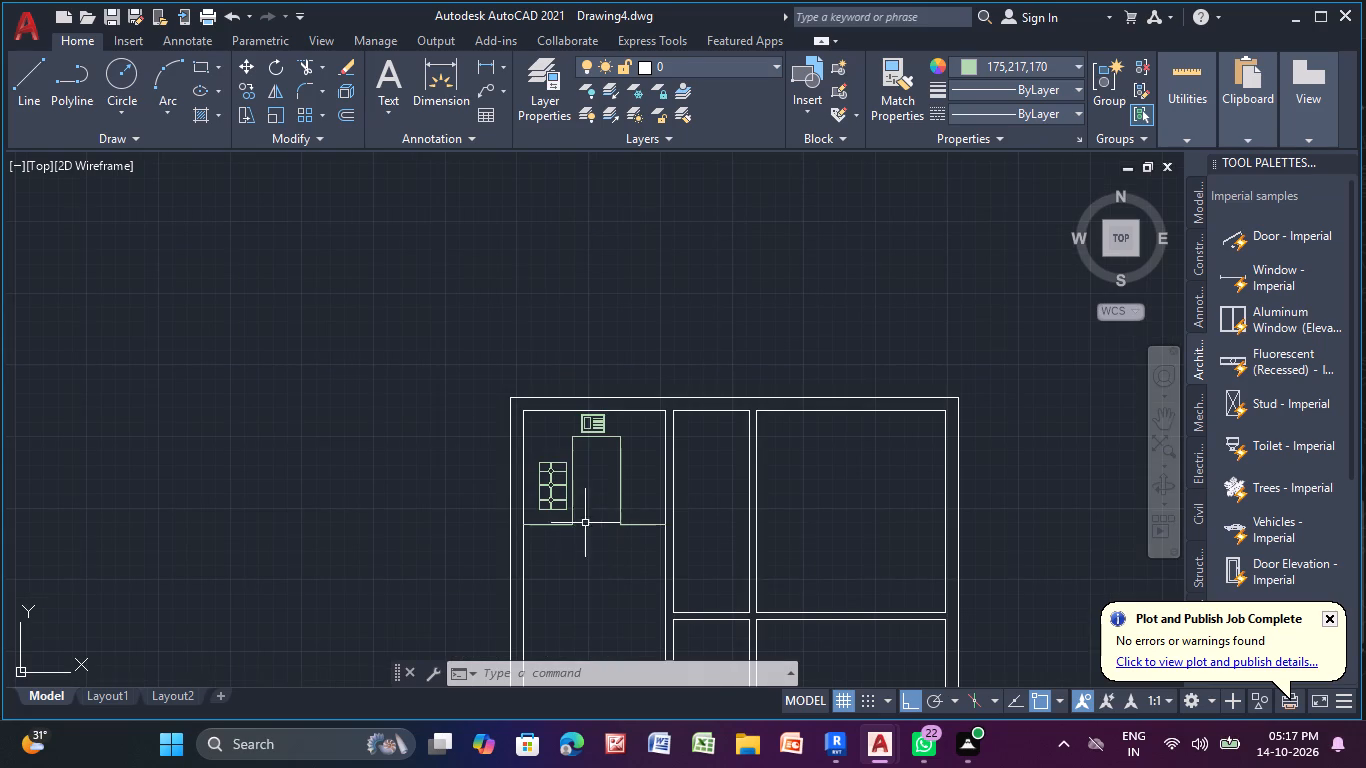
scroll(595, 507, "down", 1)
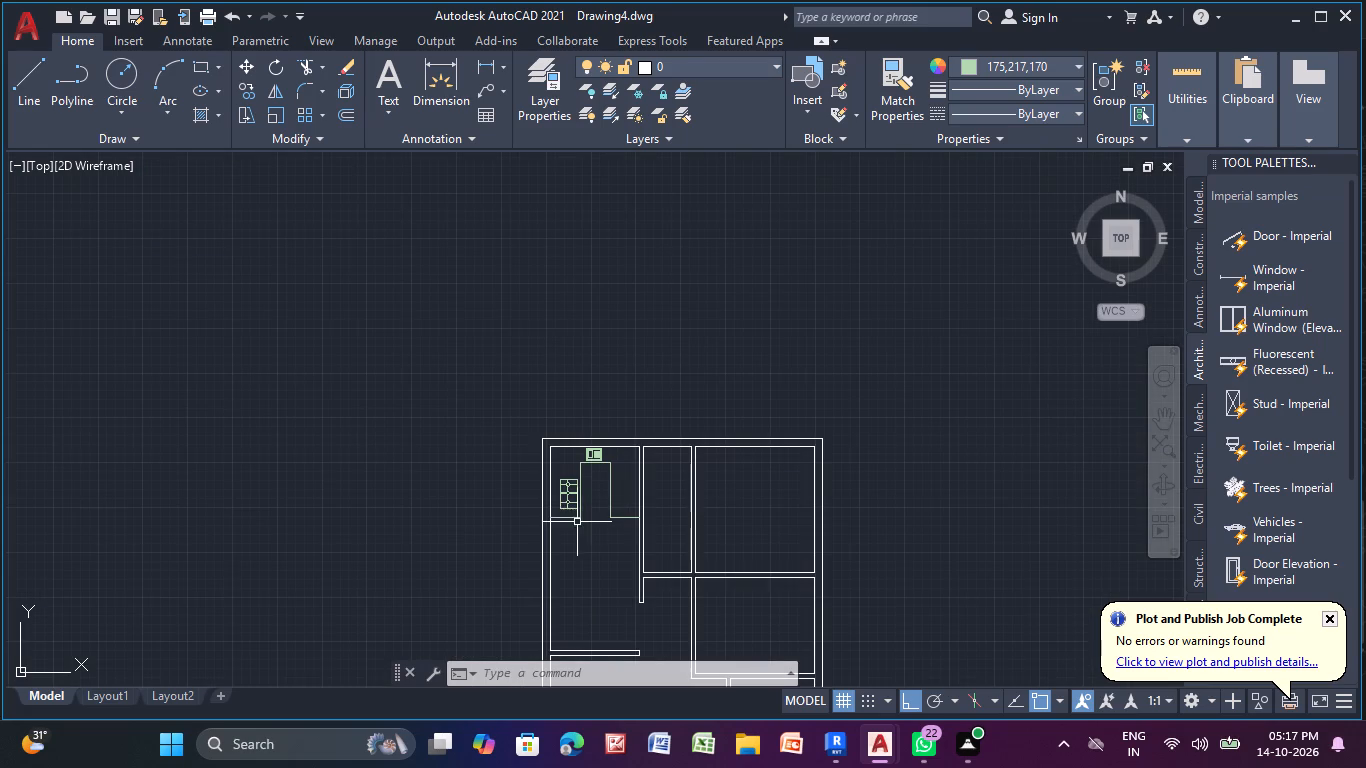
scroll(575, 526, "up", 3)
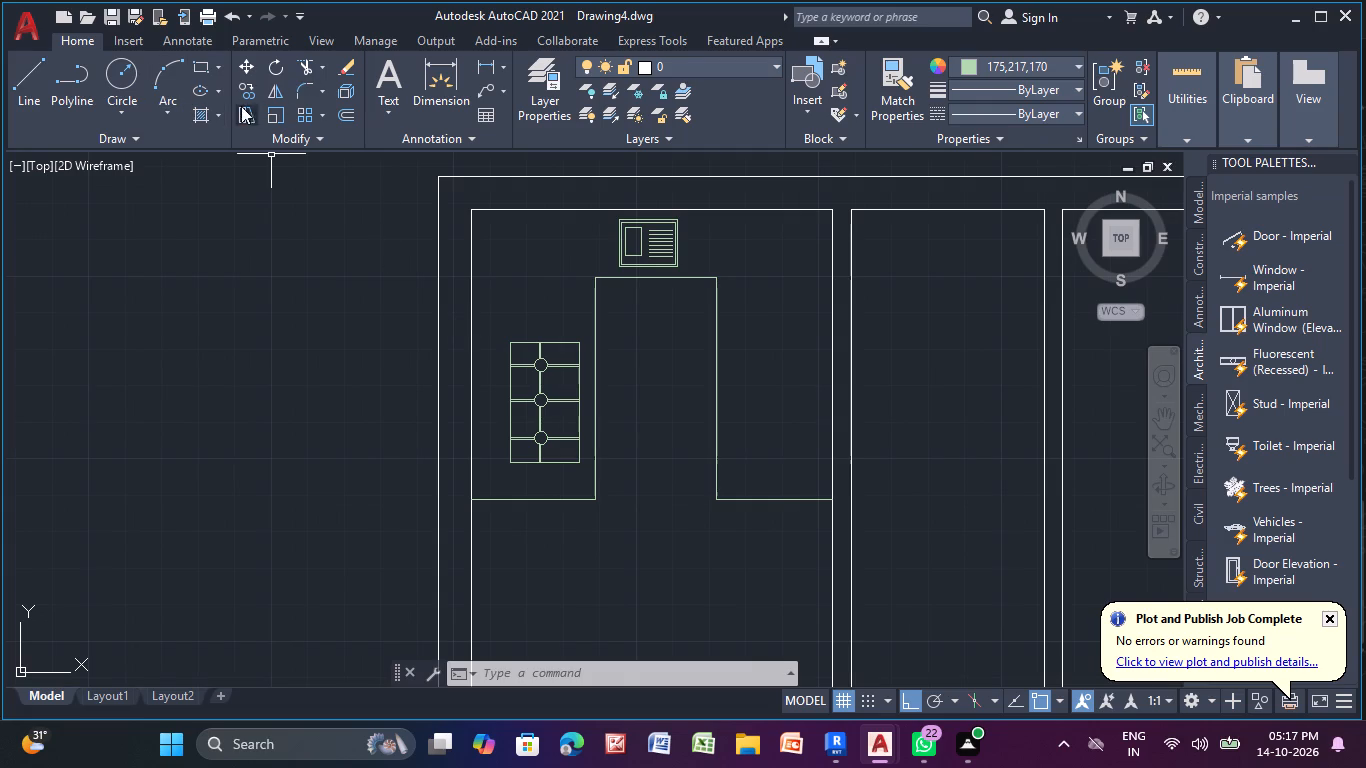
left_click(294, 92)
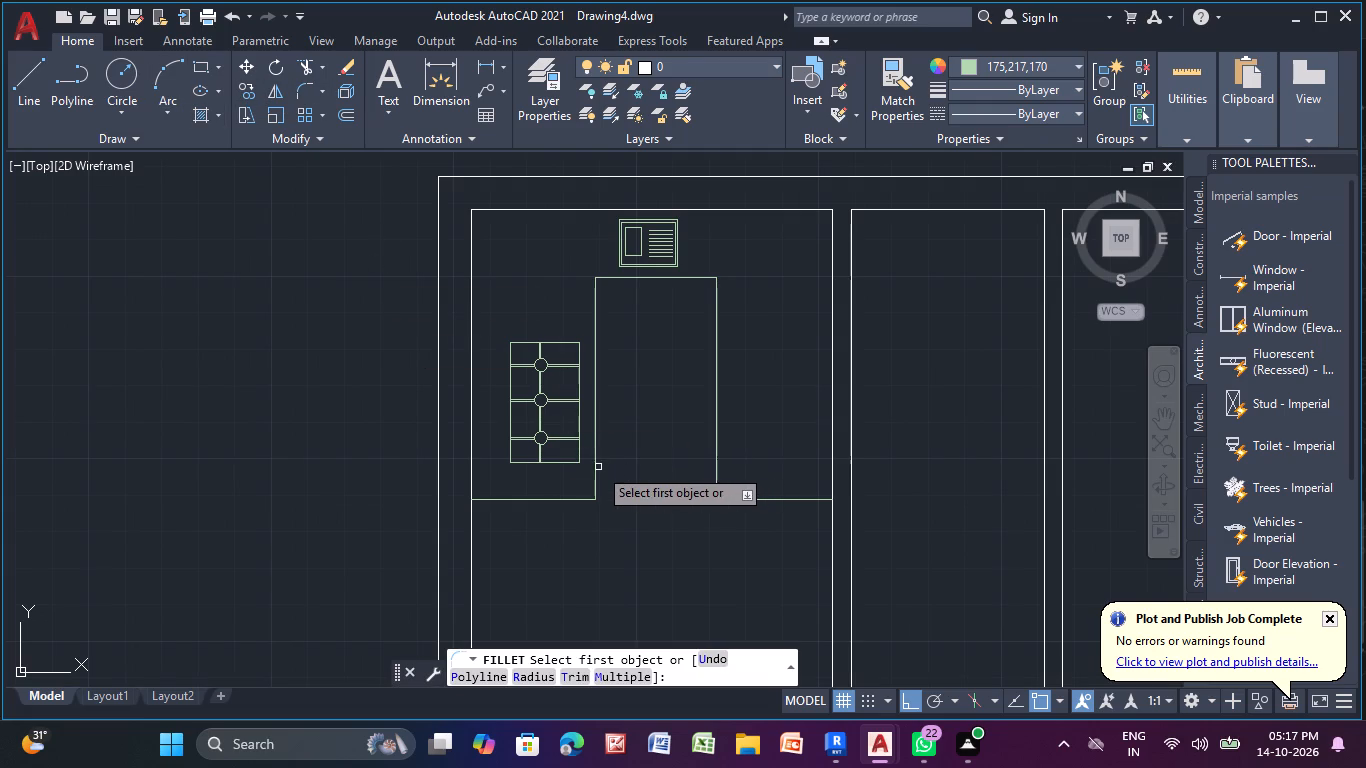
left_click(593, 470)
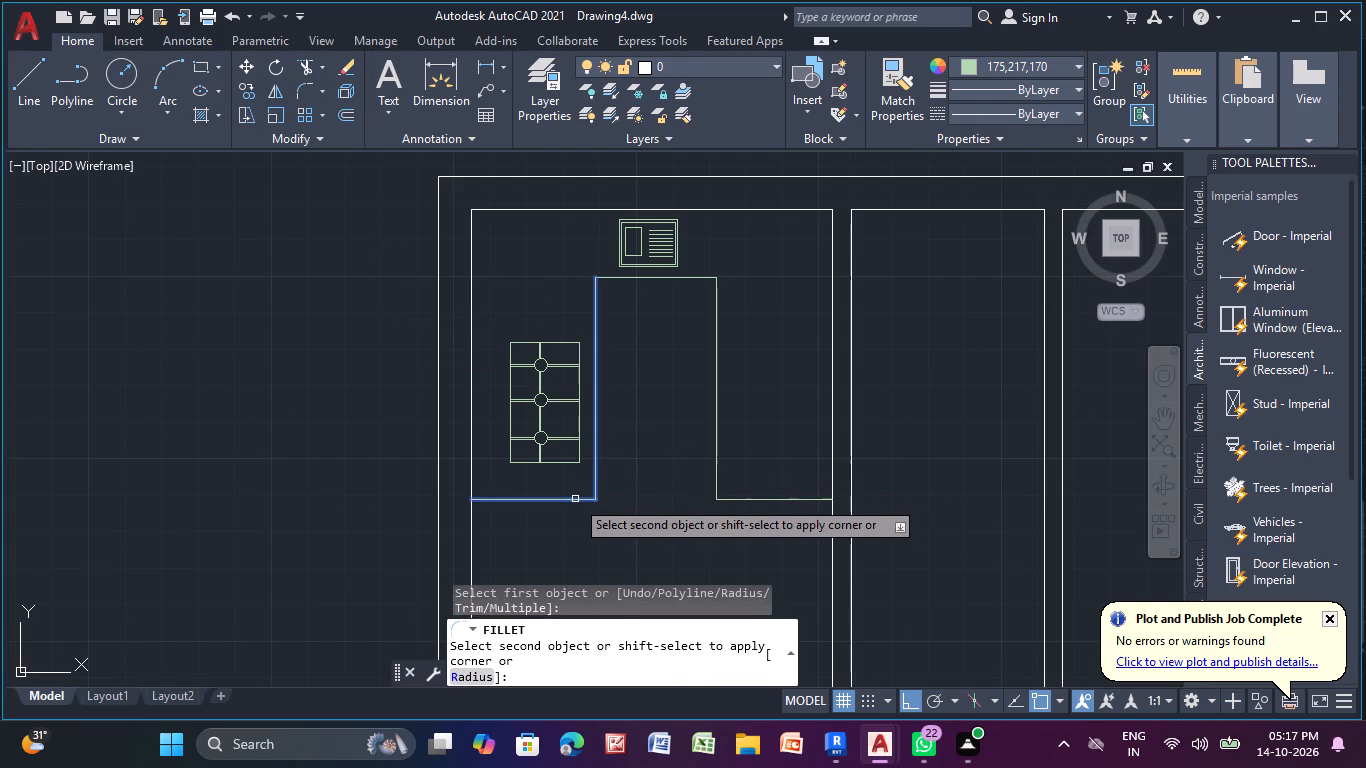
left_click(575, 499)
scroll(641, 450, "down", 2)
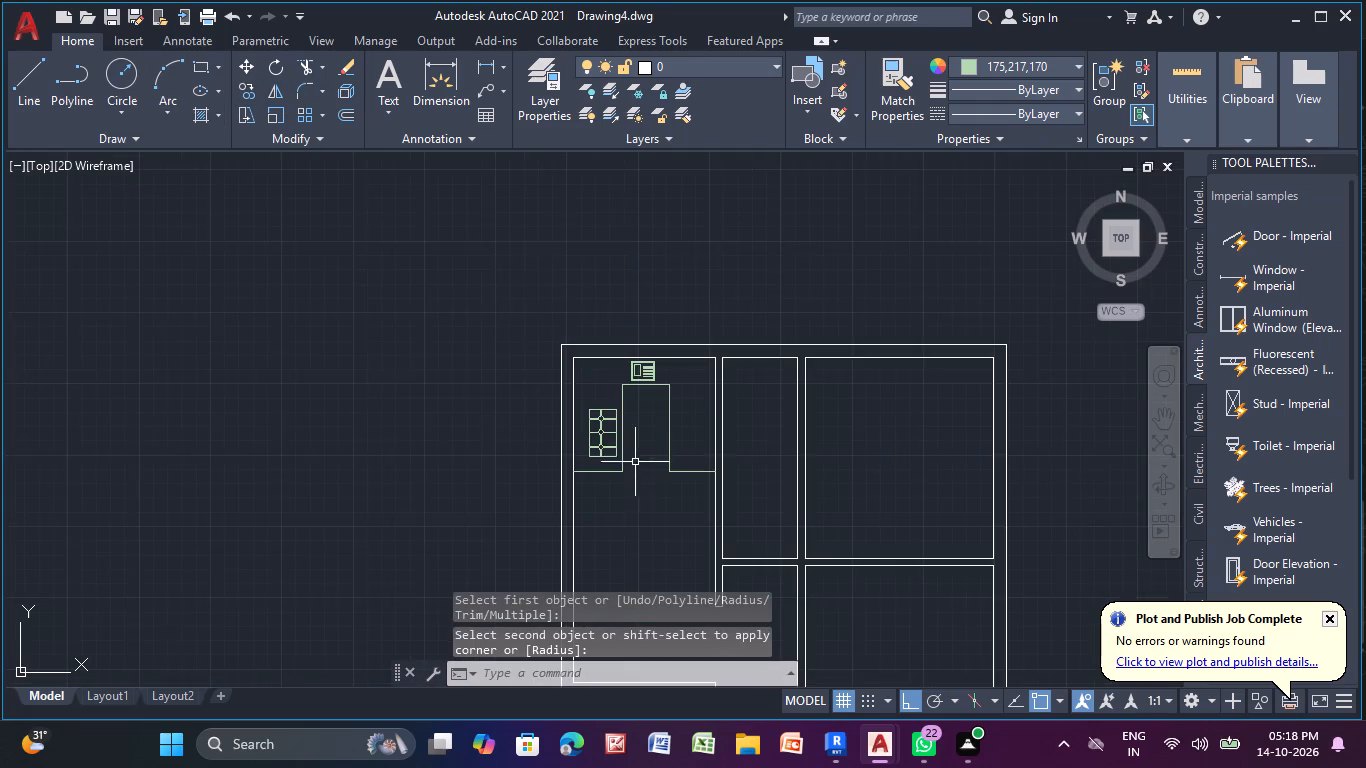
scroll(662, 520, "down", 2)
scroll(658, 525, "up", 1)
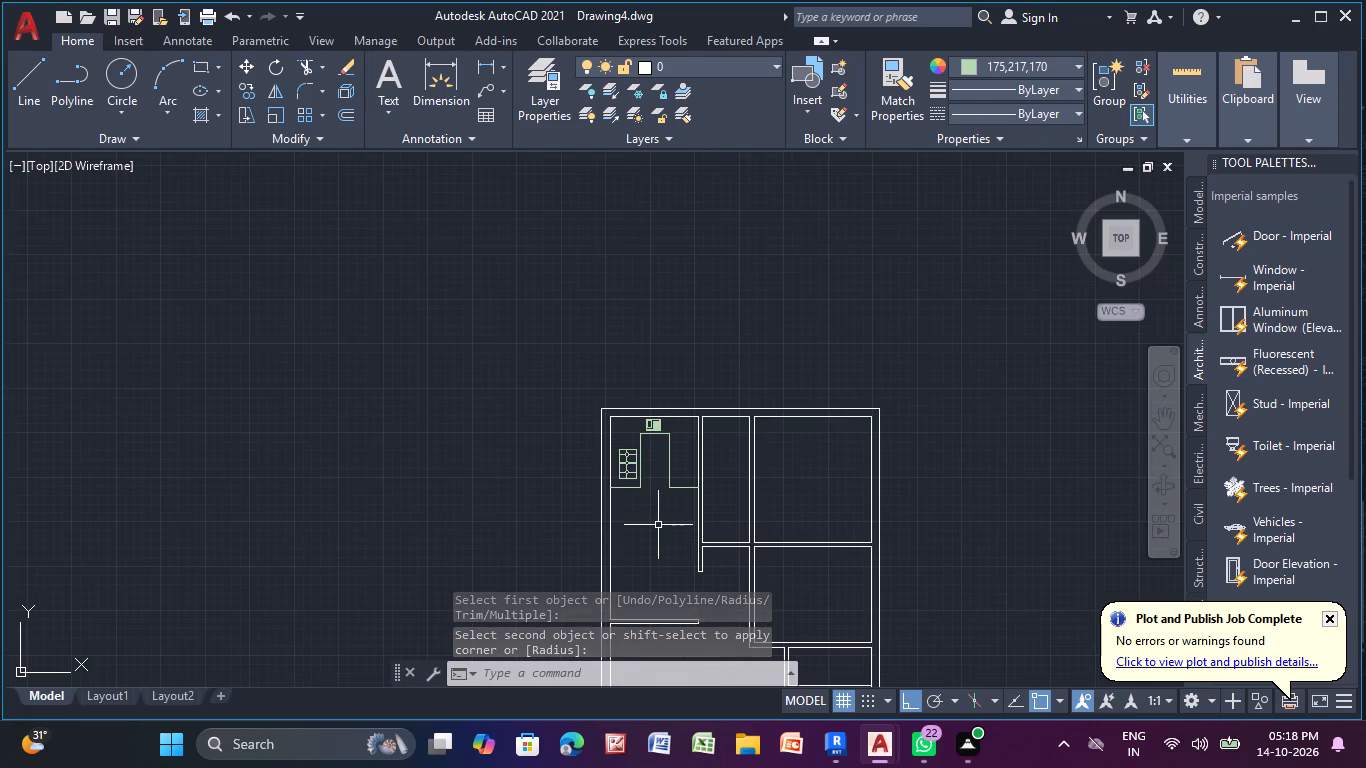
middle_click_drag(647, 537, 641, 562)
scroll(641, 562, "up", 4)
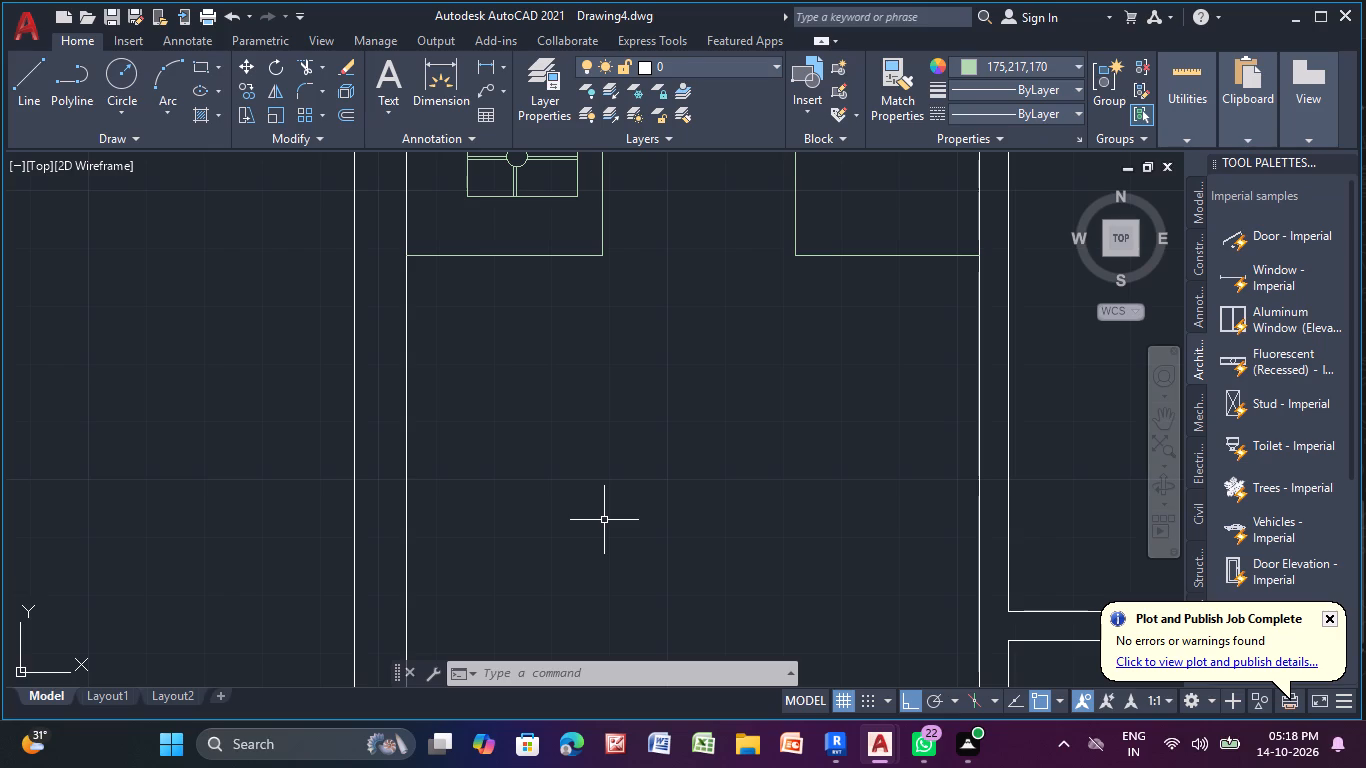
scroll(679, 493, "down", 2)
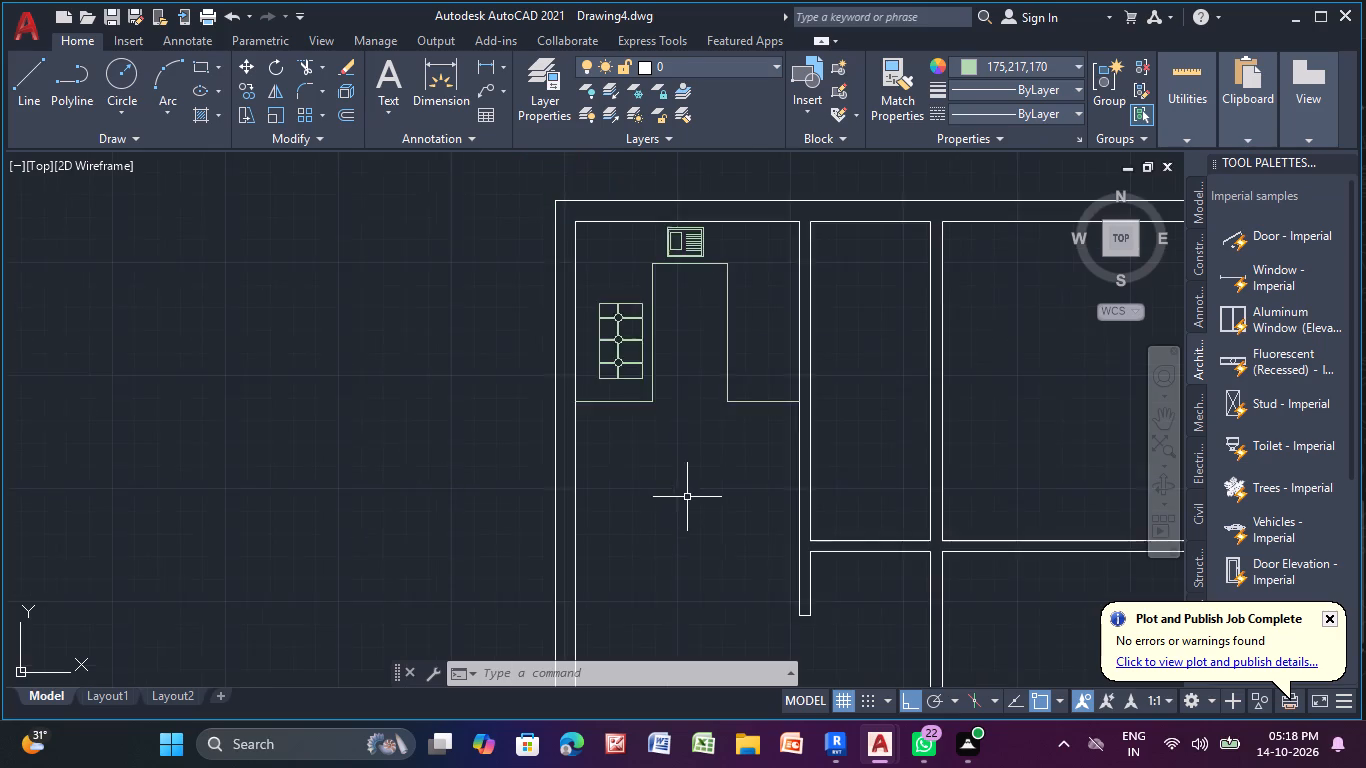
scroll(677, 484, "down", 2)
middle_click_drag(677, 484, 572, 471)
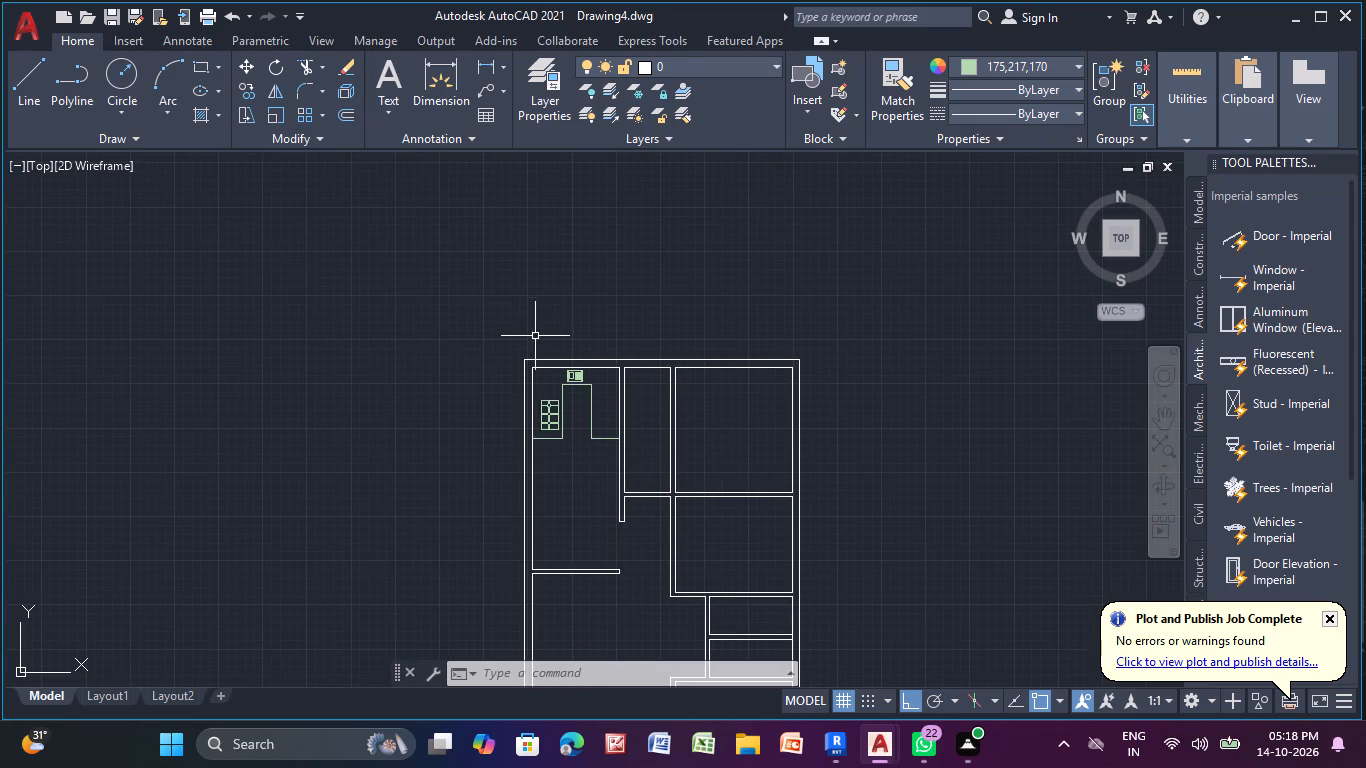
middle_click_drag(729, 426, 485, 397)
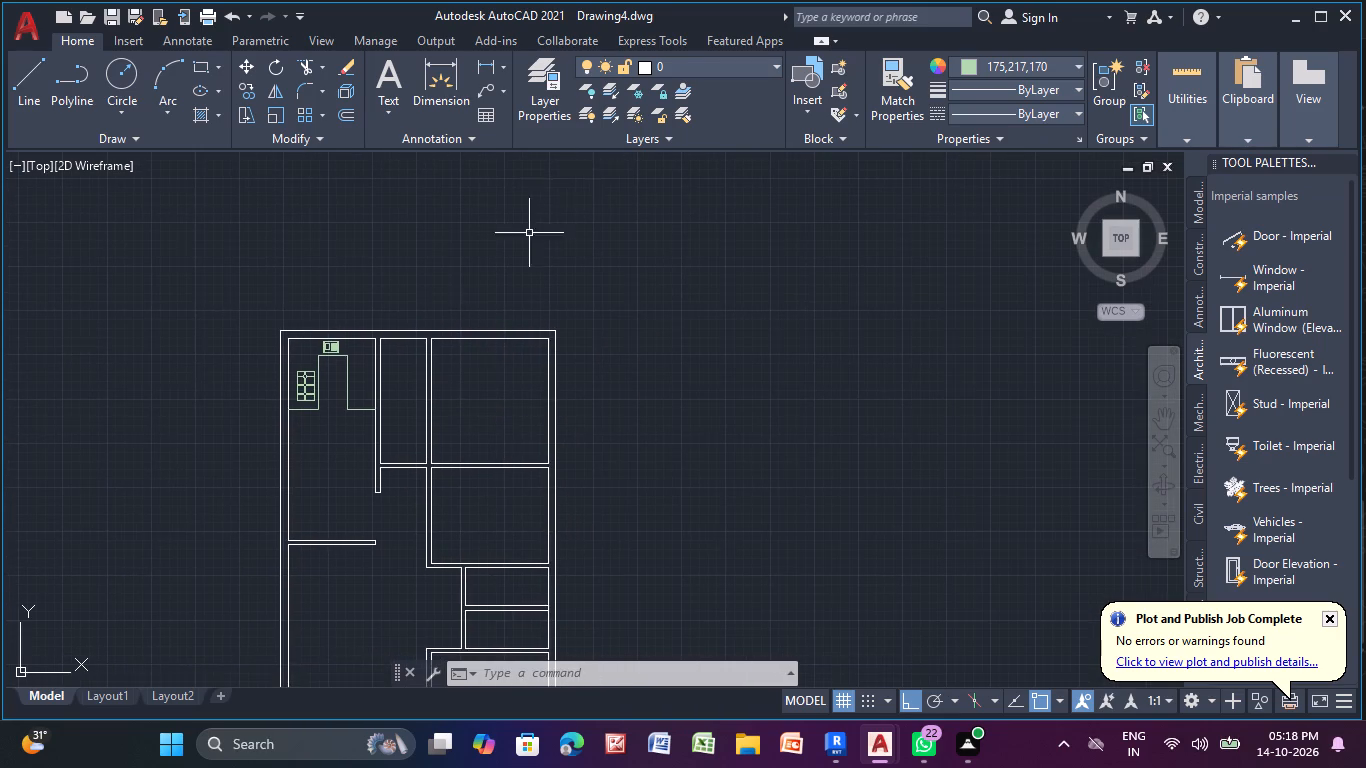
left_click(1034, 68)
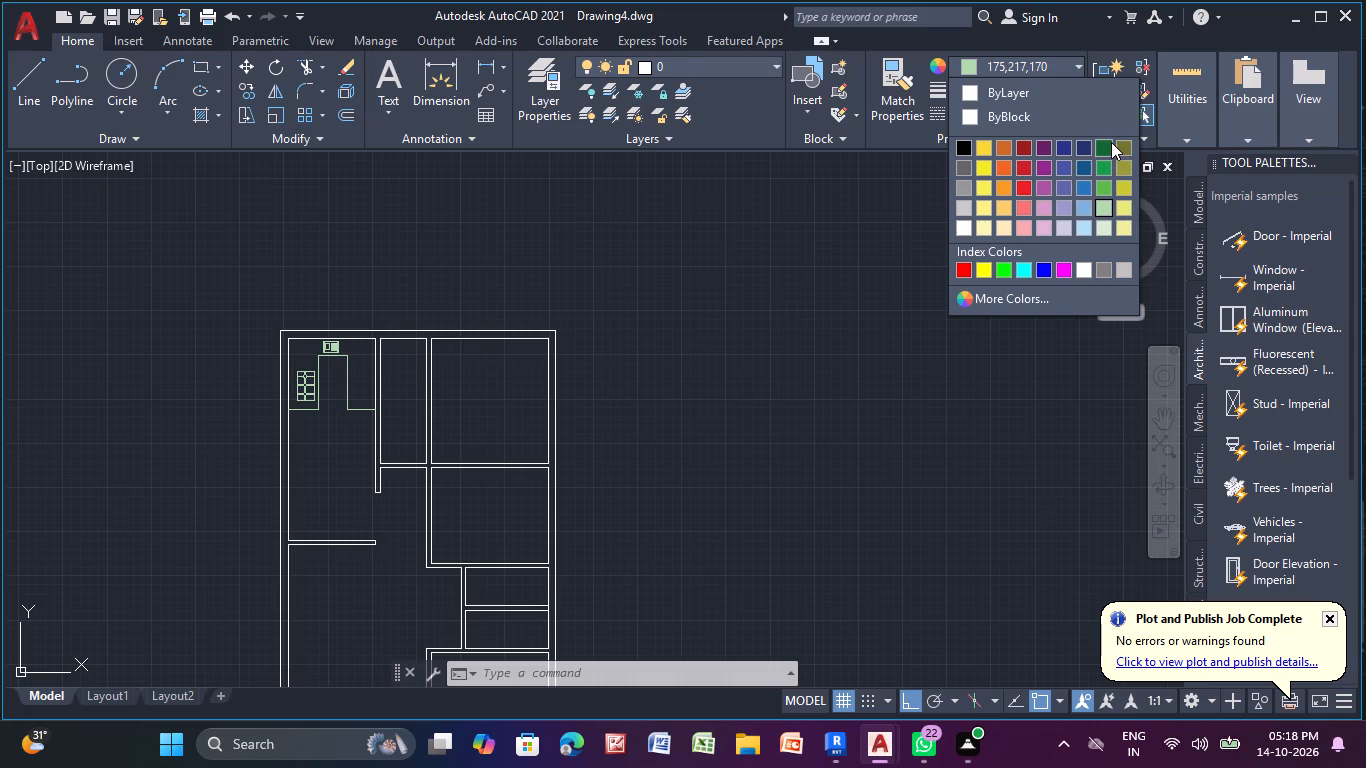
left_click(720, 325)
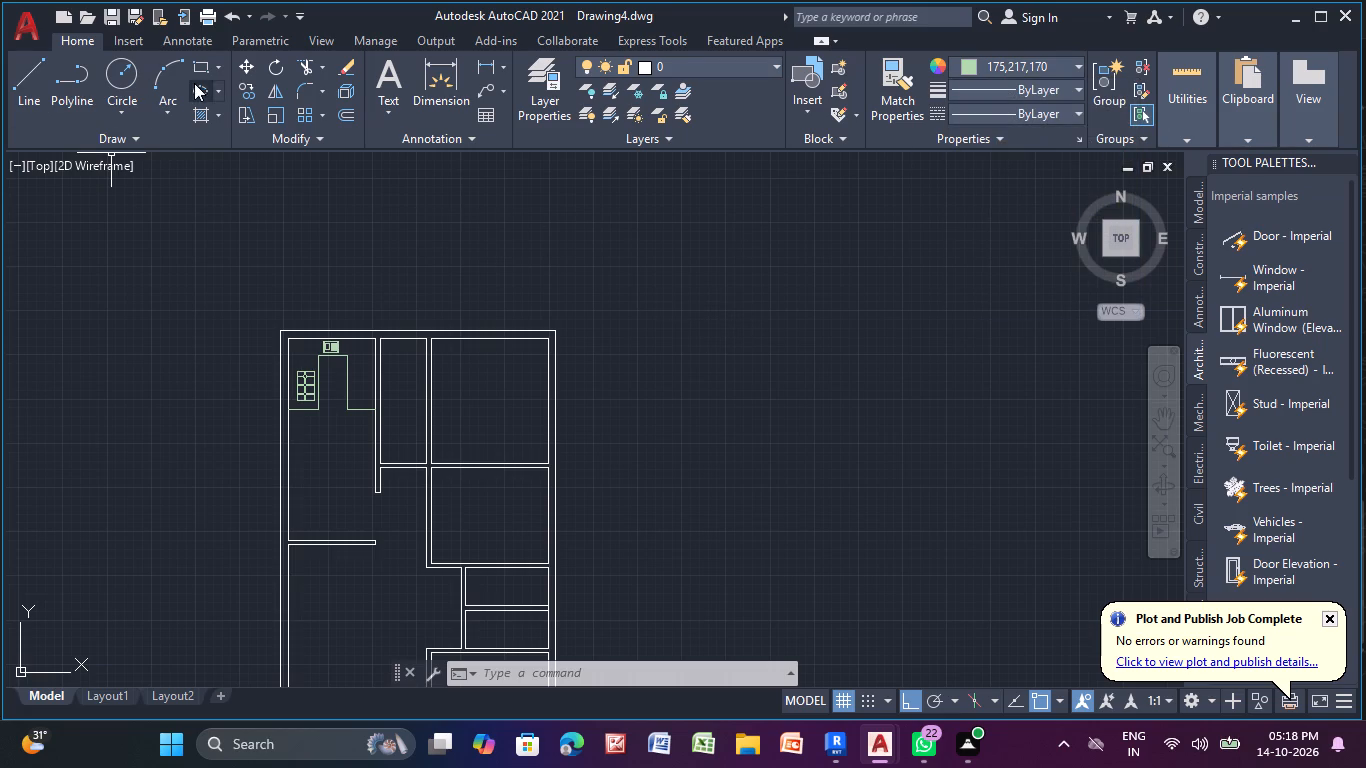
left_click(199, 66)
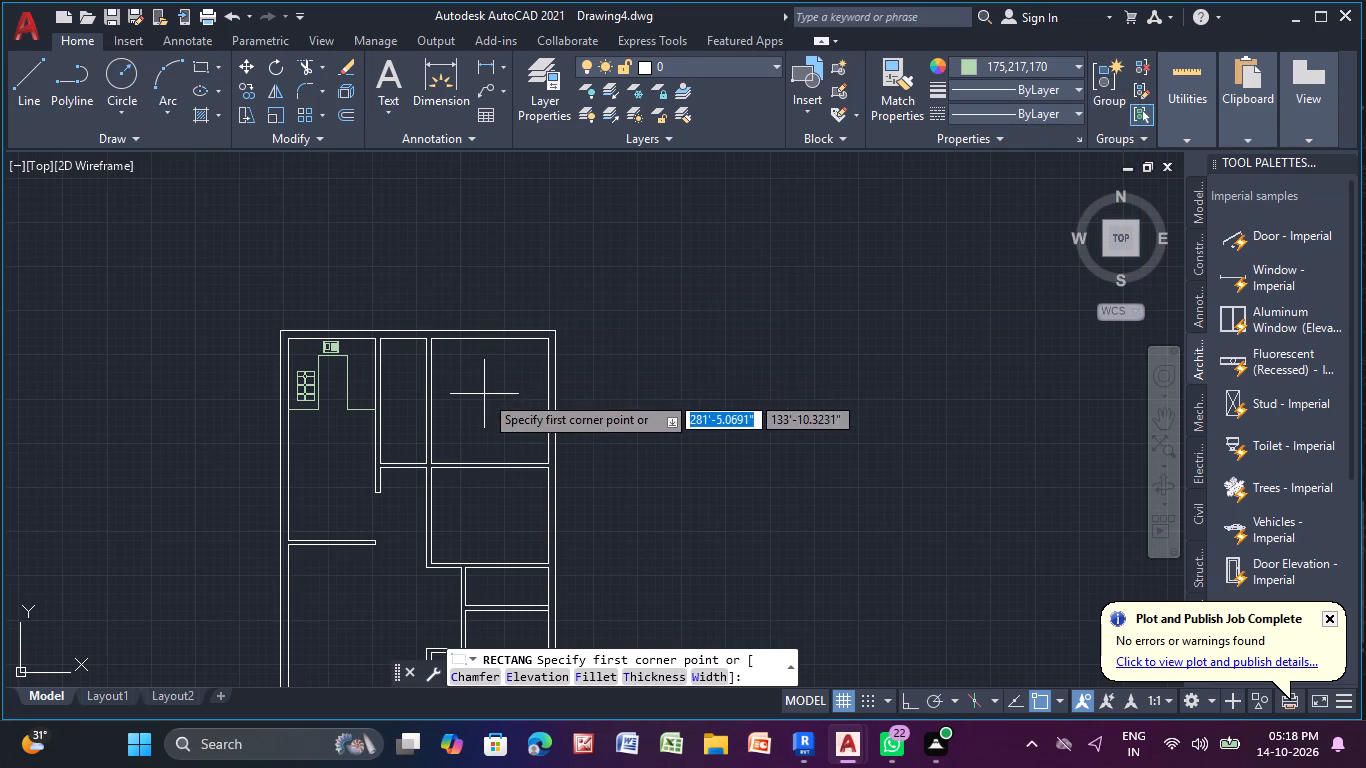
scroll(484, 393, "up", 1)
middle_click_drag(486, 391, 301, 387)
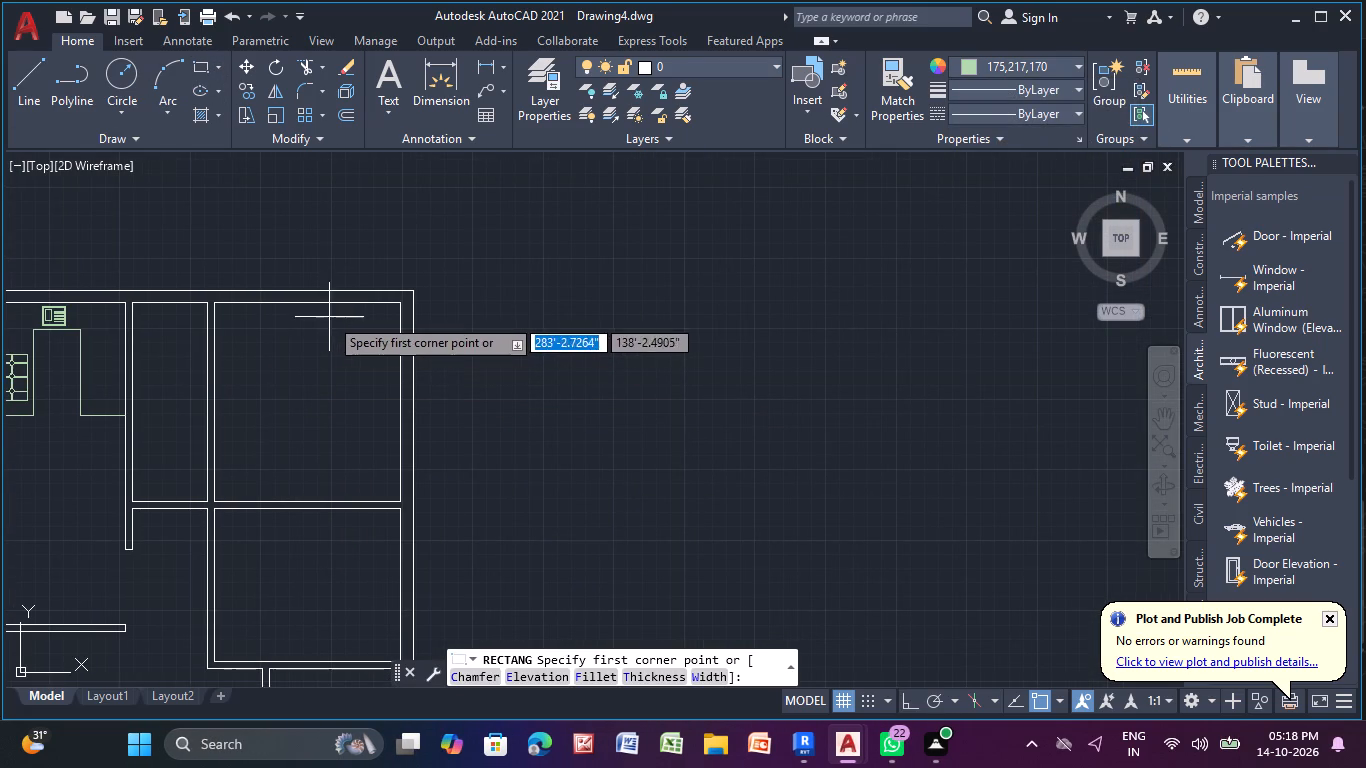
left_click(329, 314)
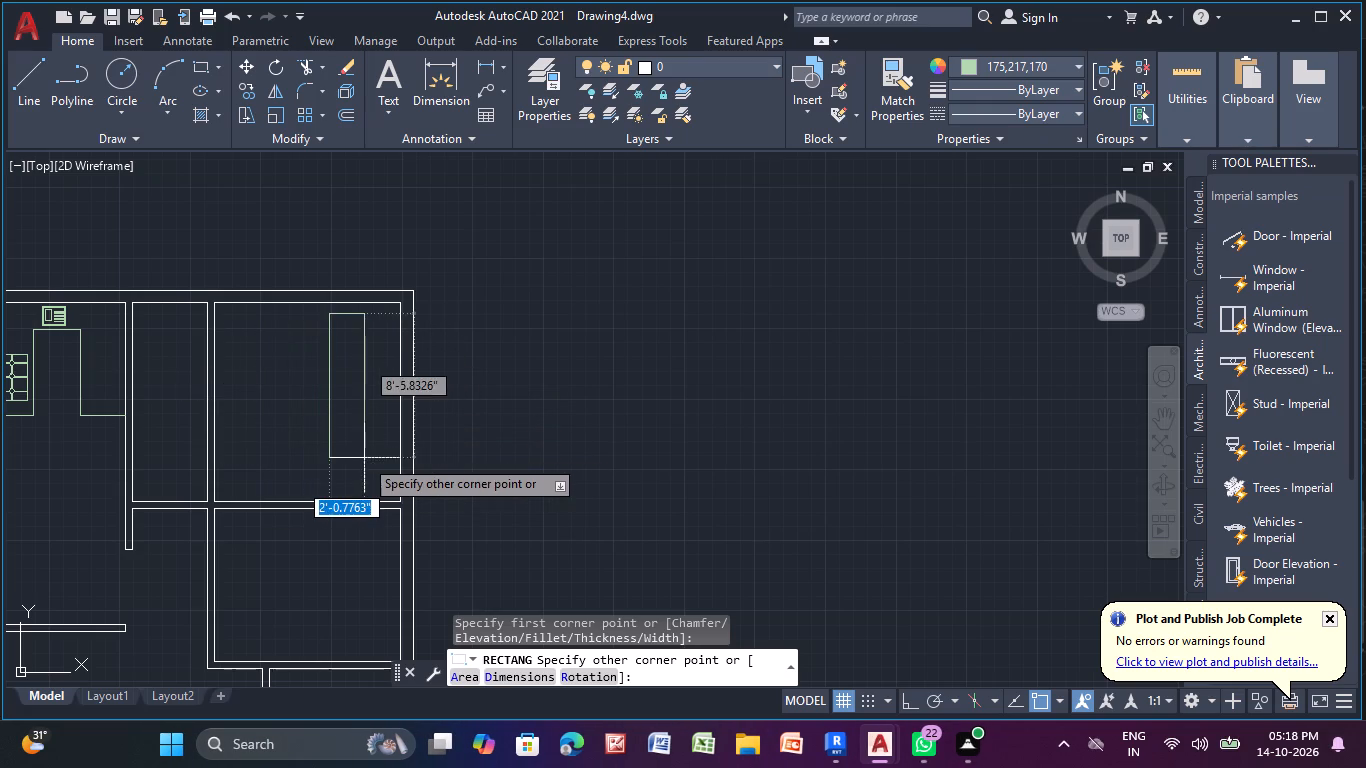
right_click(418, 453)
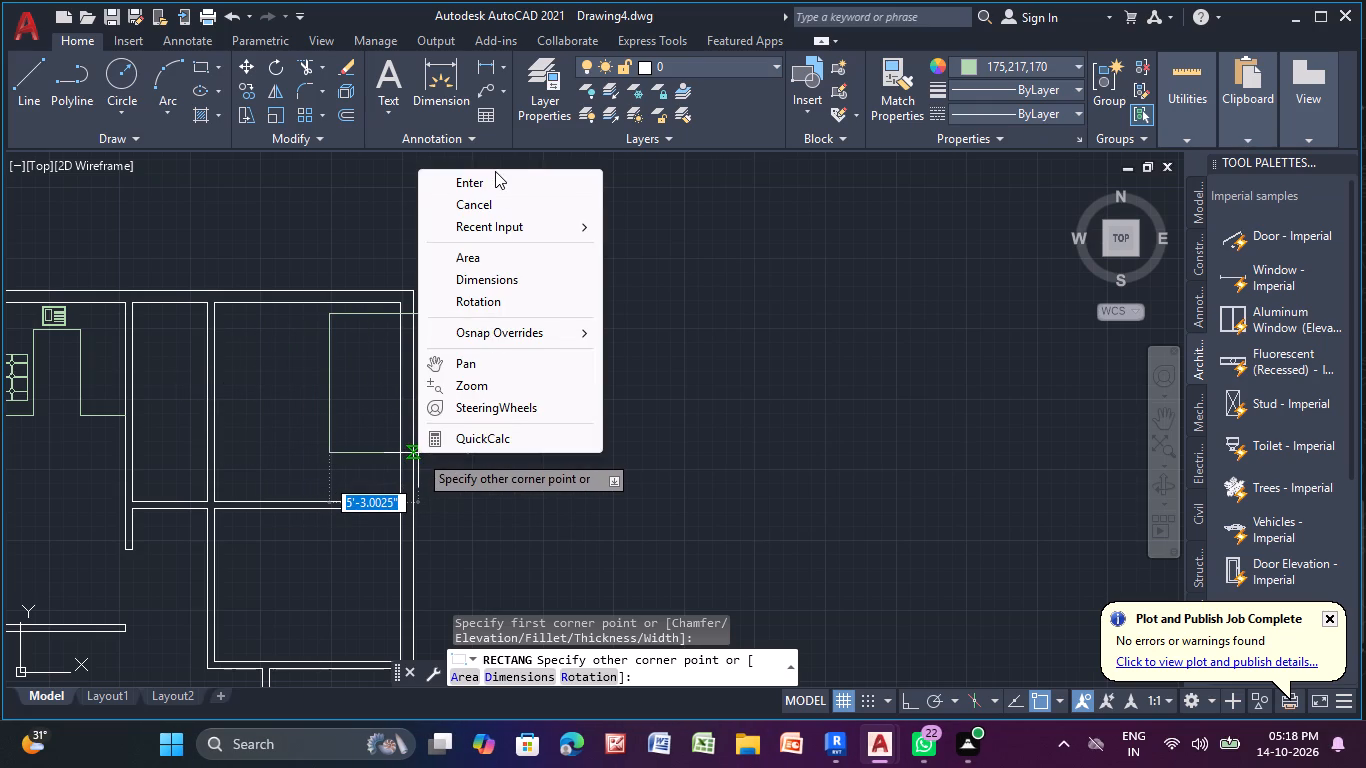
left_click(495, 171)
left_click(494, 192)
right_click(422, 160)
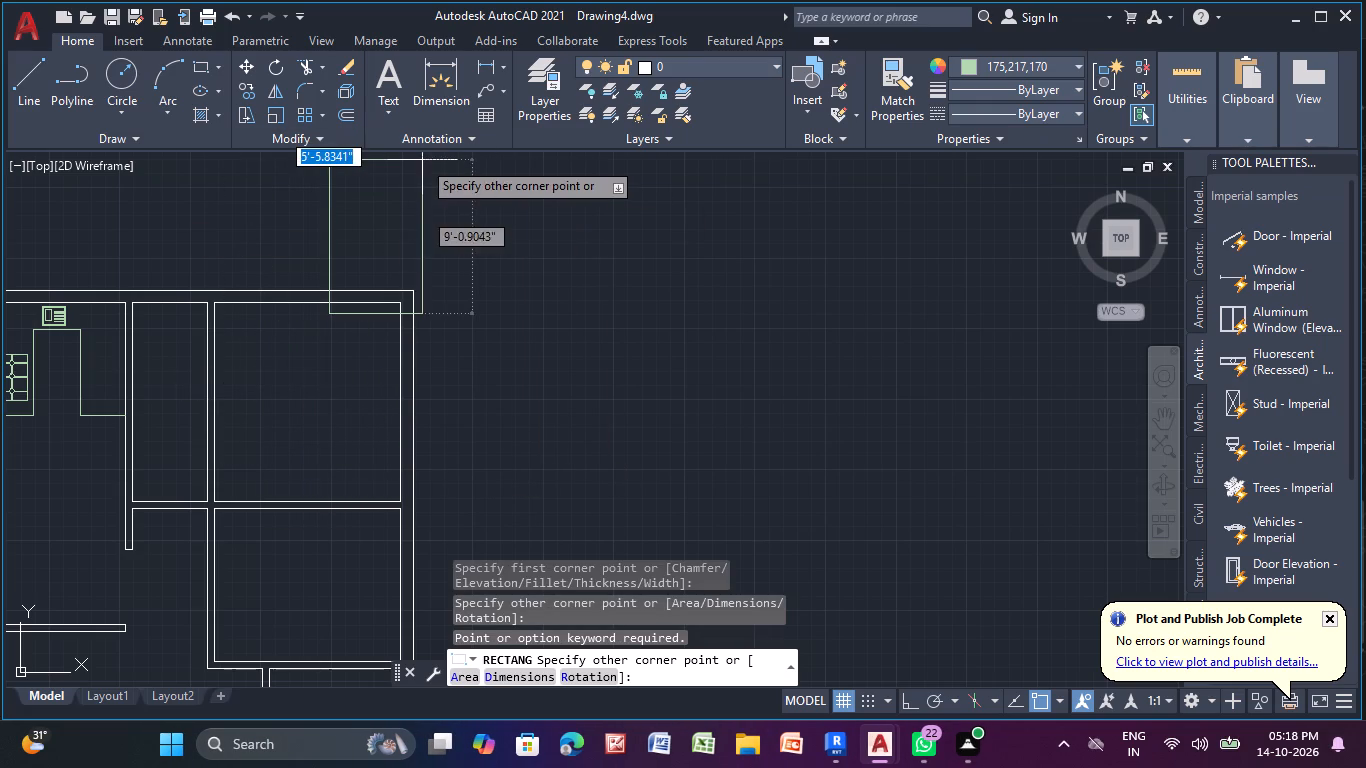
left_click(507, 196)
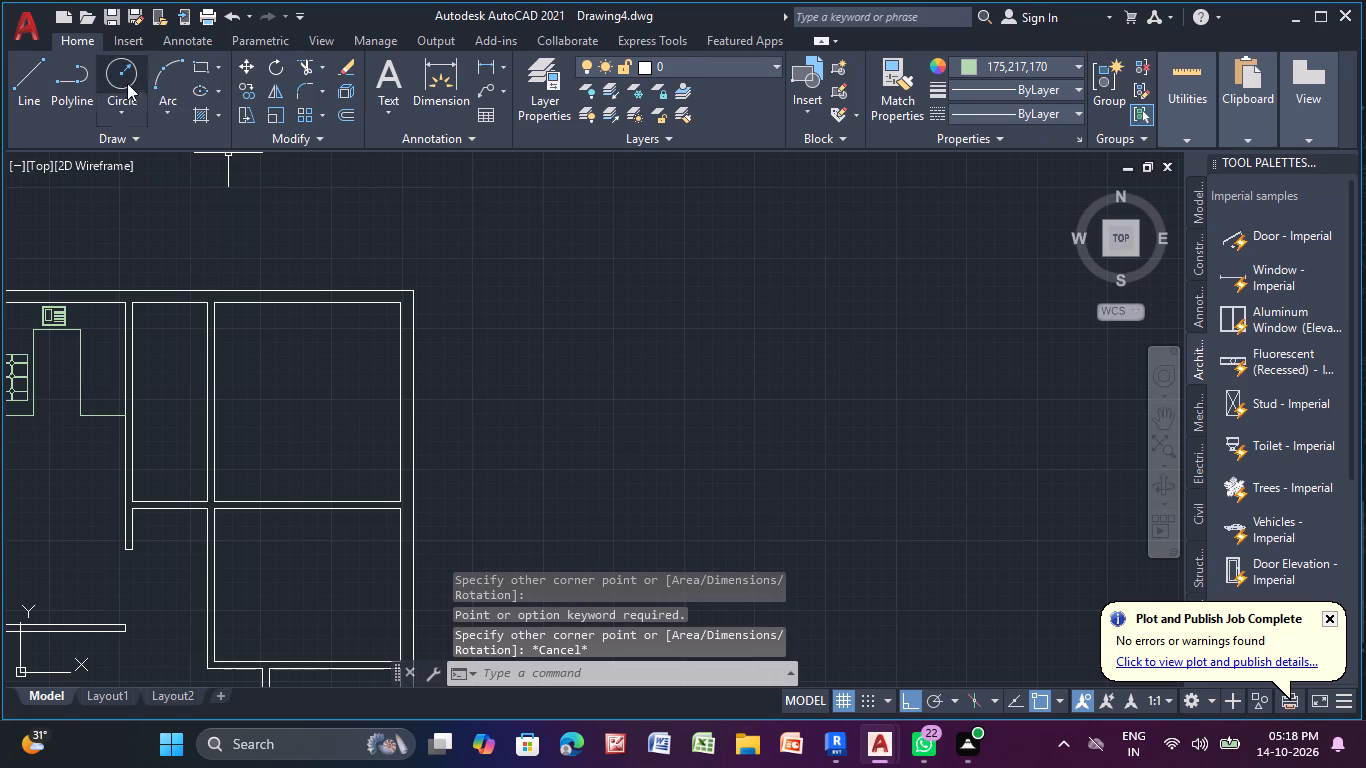
Draw the bed as a rectangle about 5'-7" wide by 5'-11" high against the outer side wall of the top-right room.
left_click(205, 68)
left_click(305, 318)
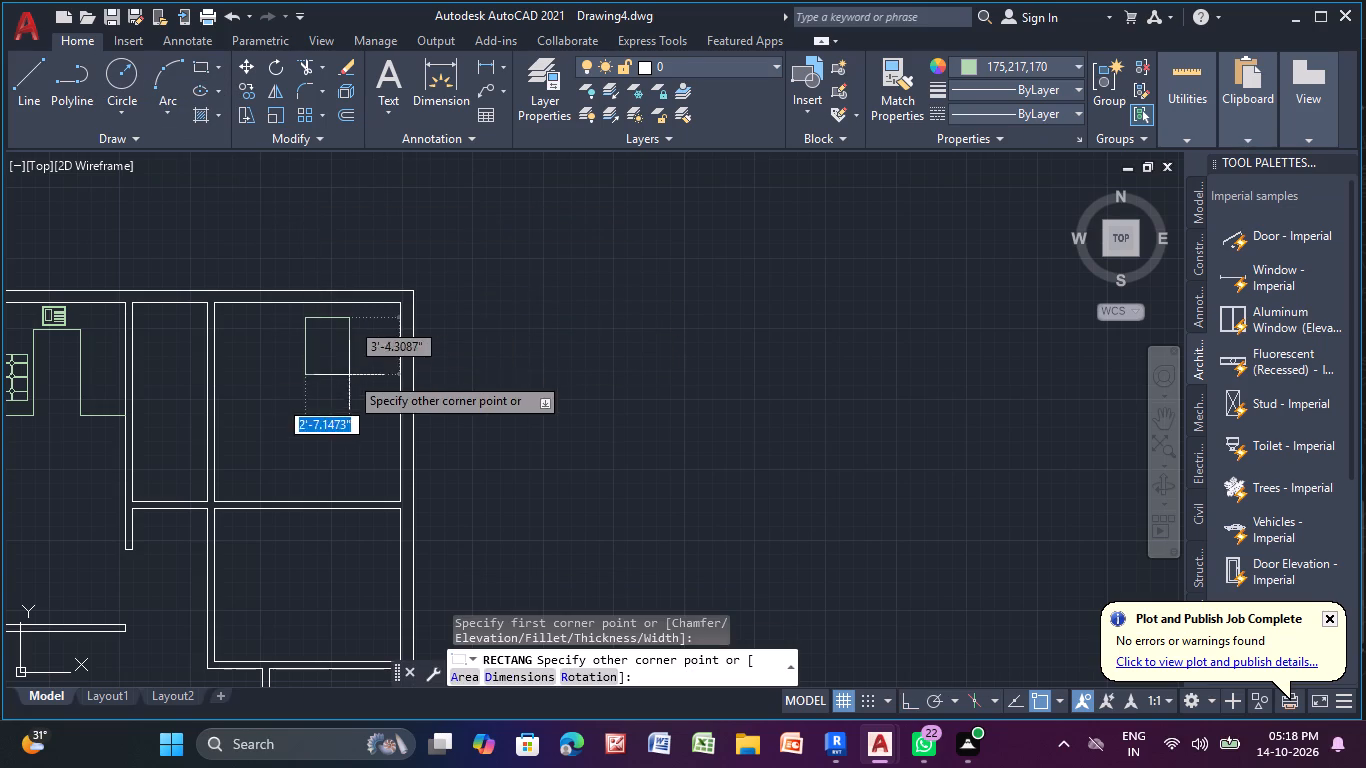
left_click(391, 419)
Move the bed rectangle about 1' horizontally away from the outer side wall.
middle_click_drag(363, 366, 410, 369)
scroll(412, 368, "up", 1)
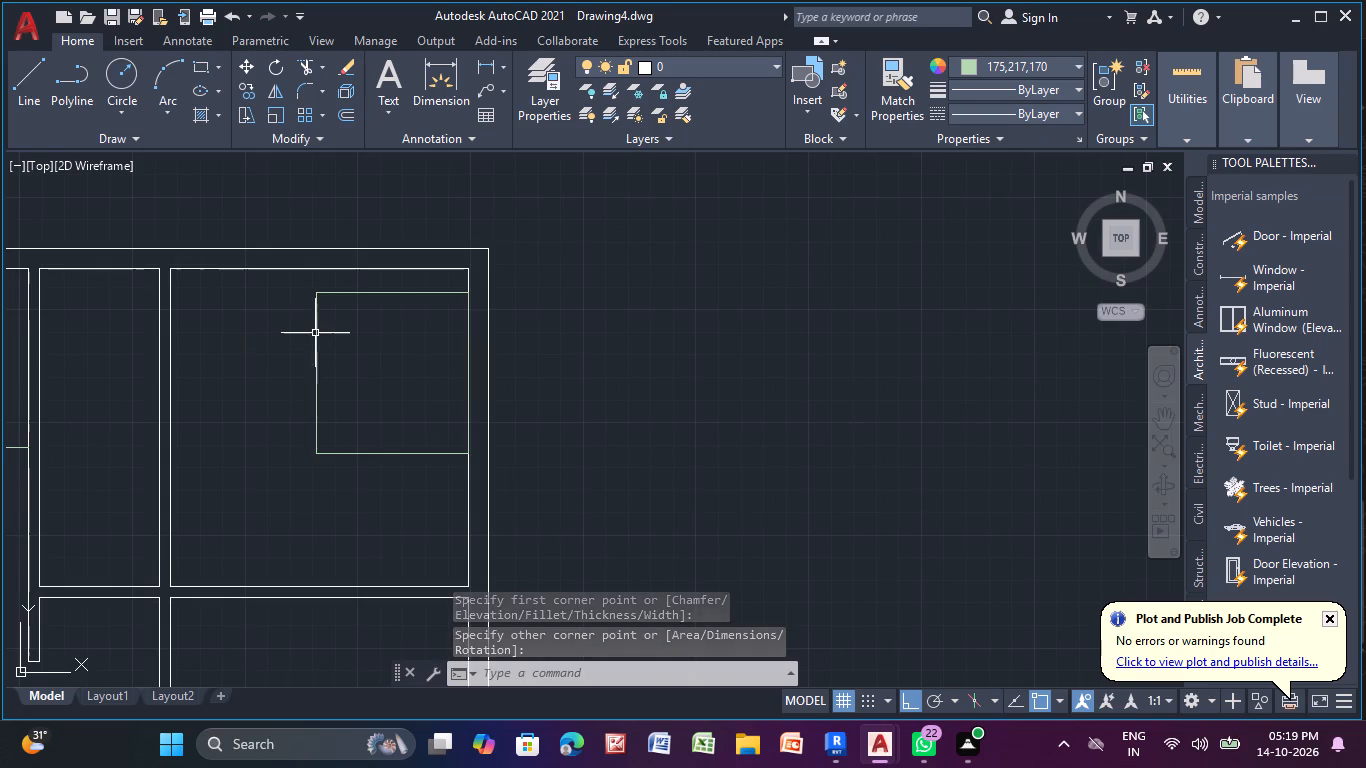
left_click(316, 333)
left_click(394, 294)
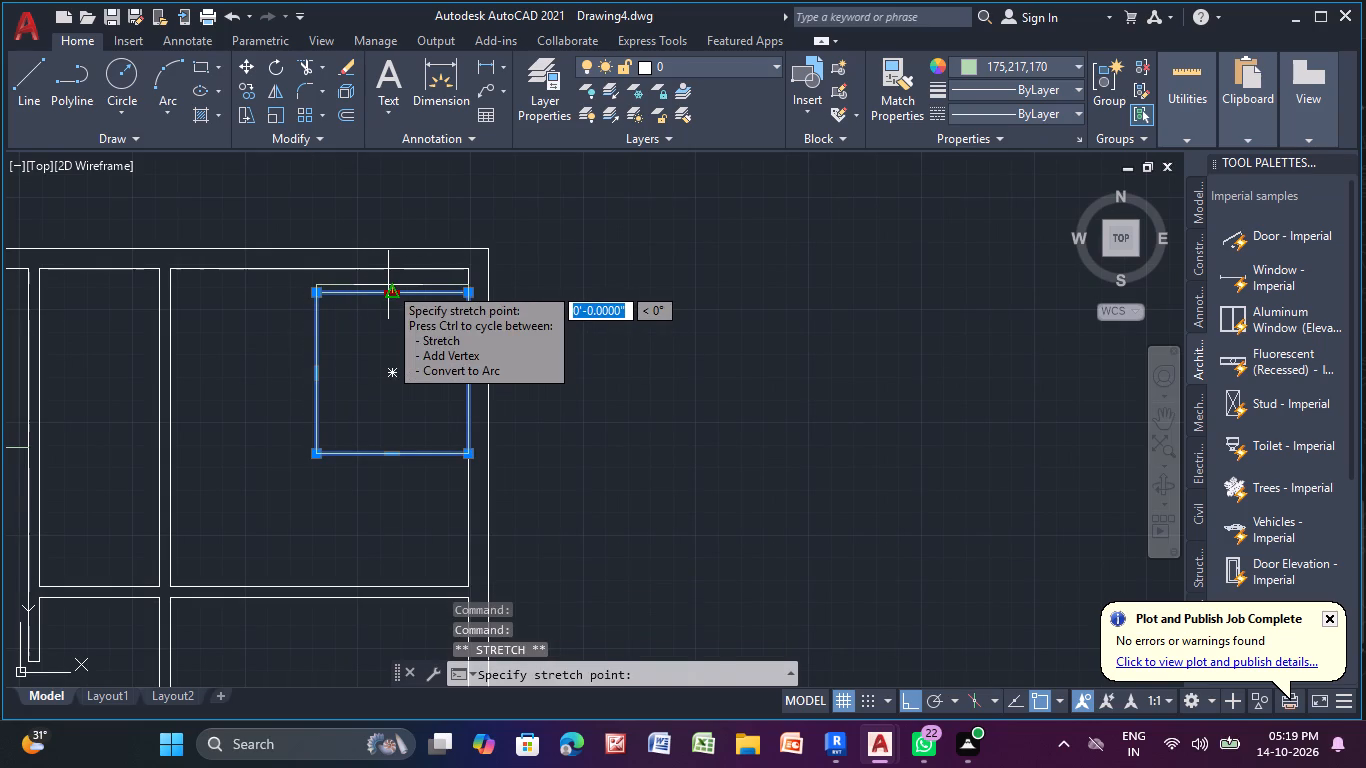
right_click(388, 285)
left_click(444, 301)
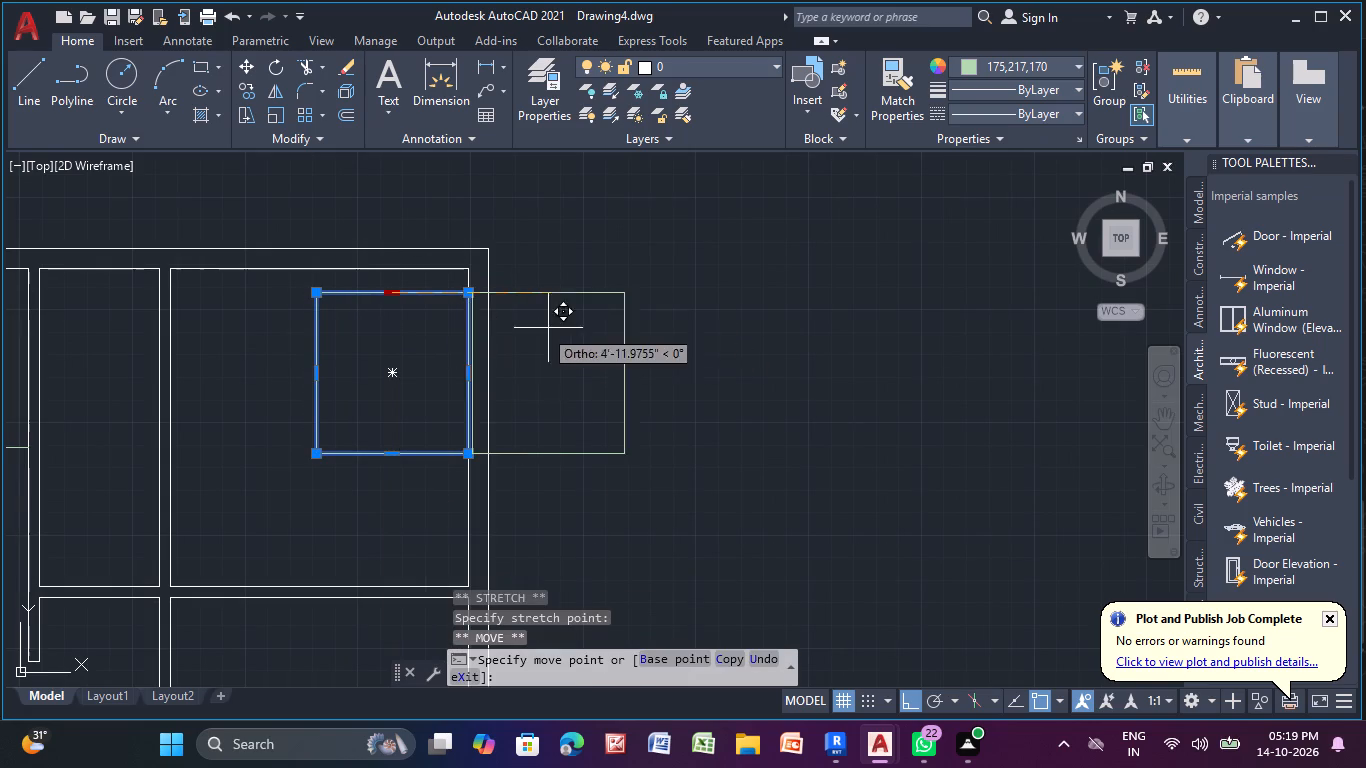
right_click(623, 313)
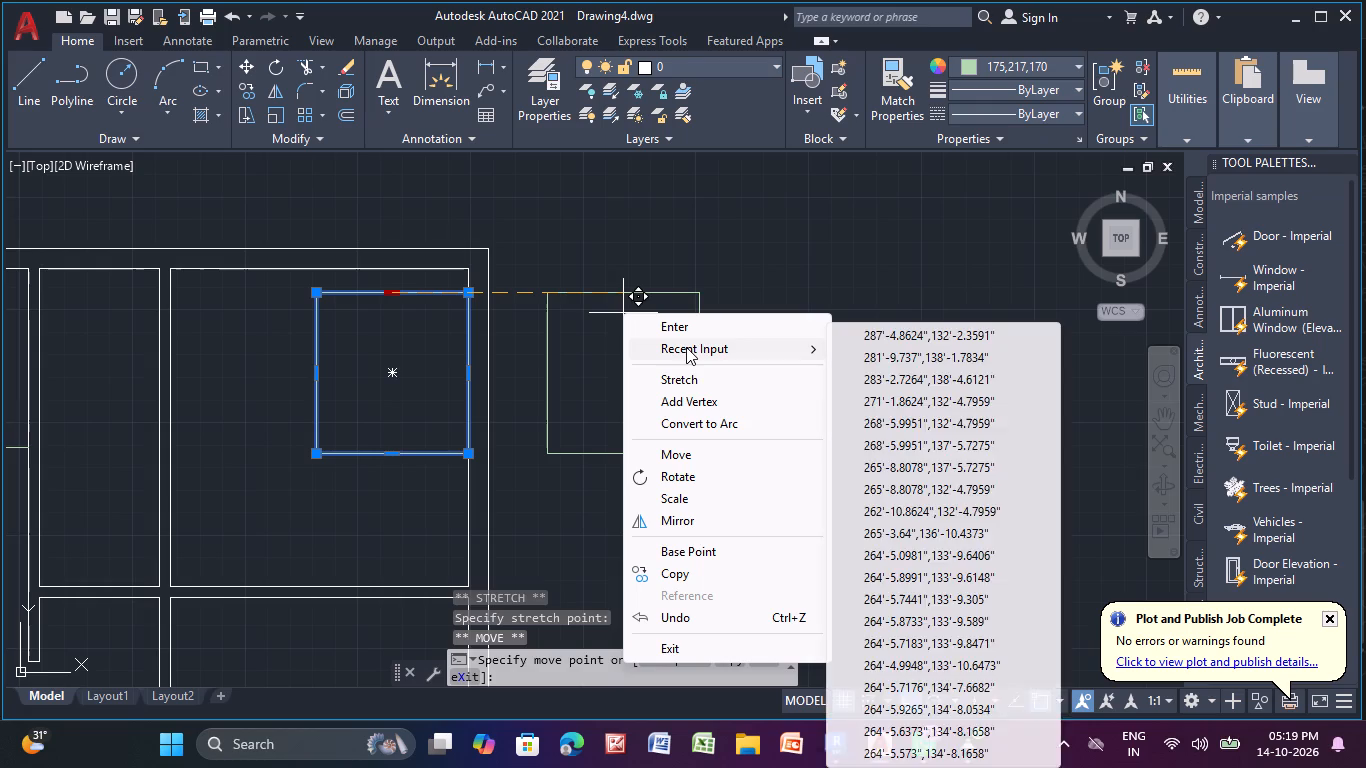
left_click(697, 333)
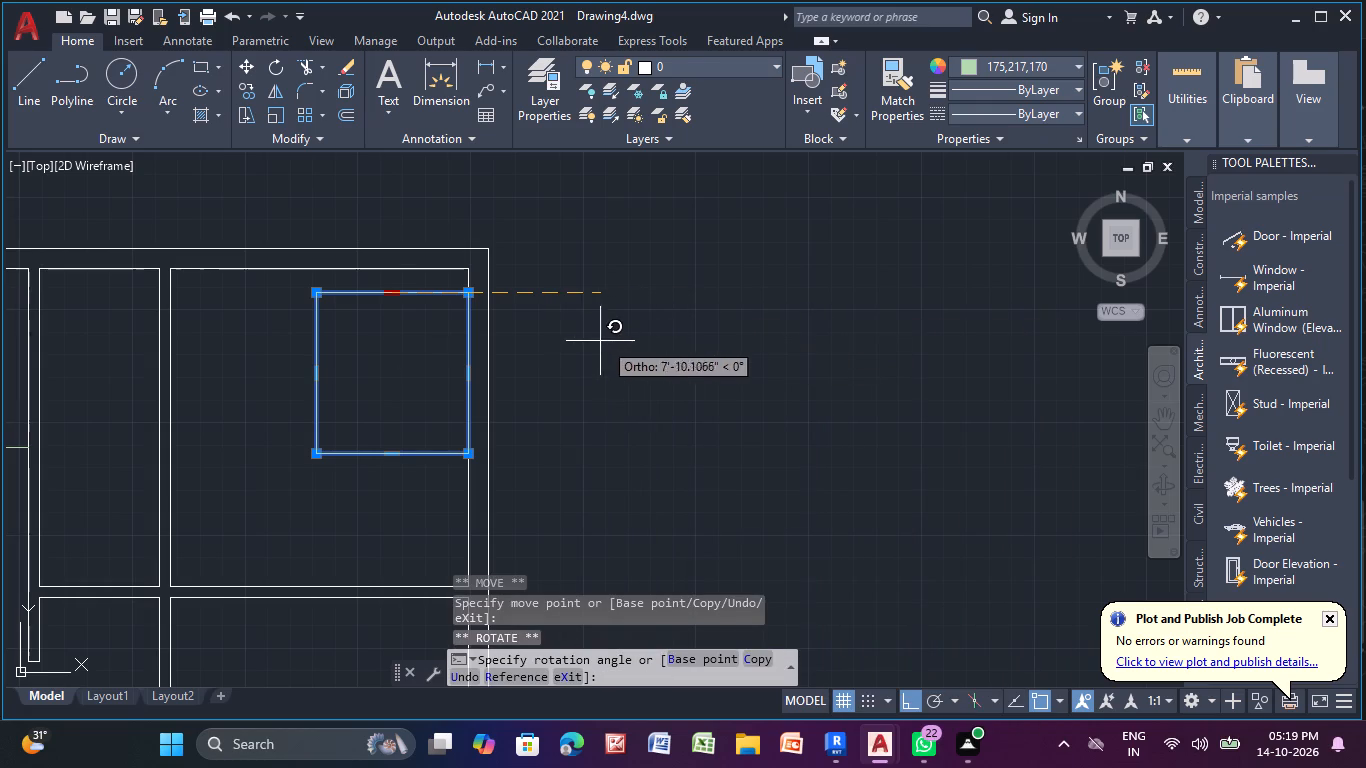
key("Escape")
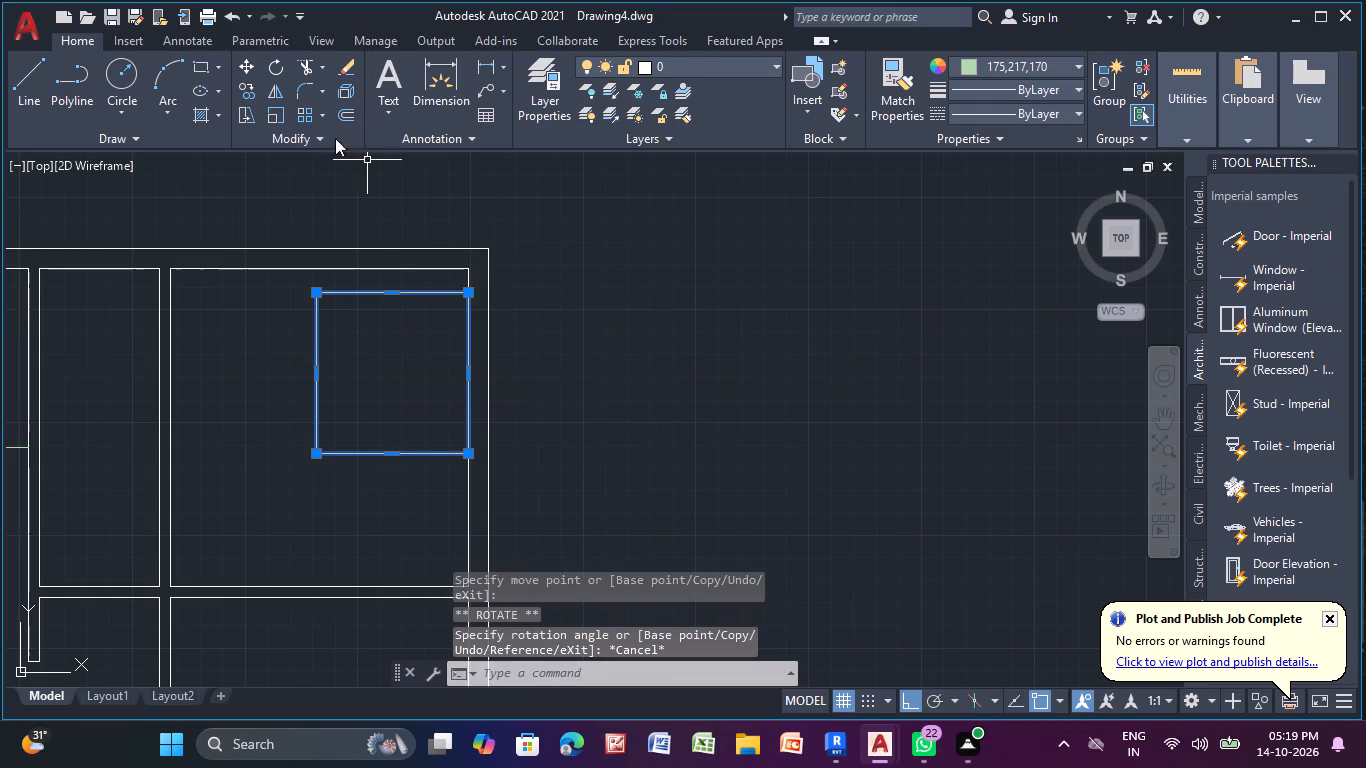
left_click(246, 68)
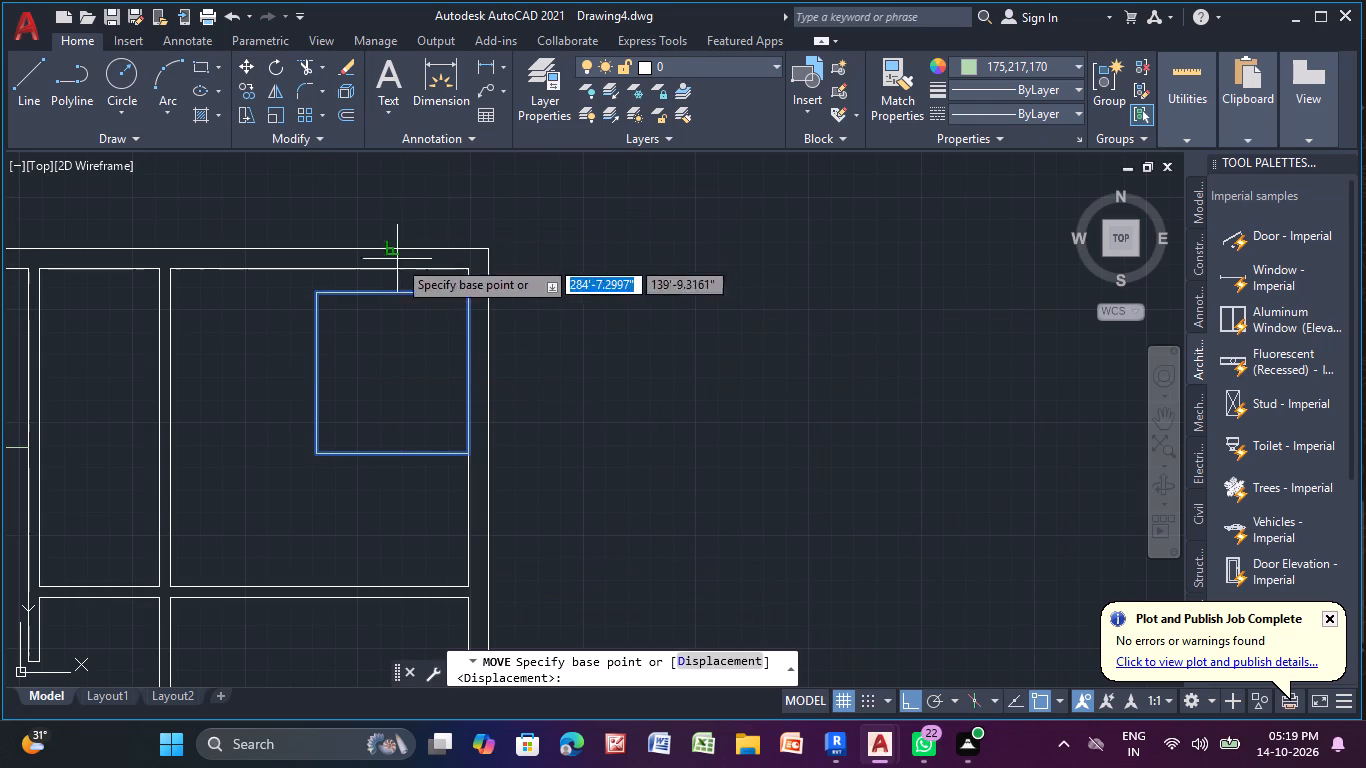
left_click(391, 294)
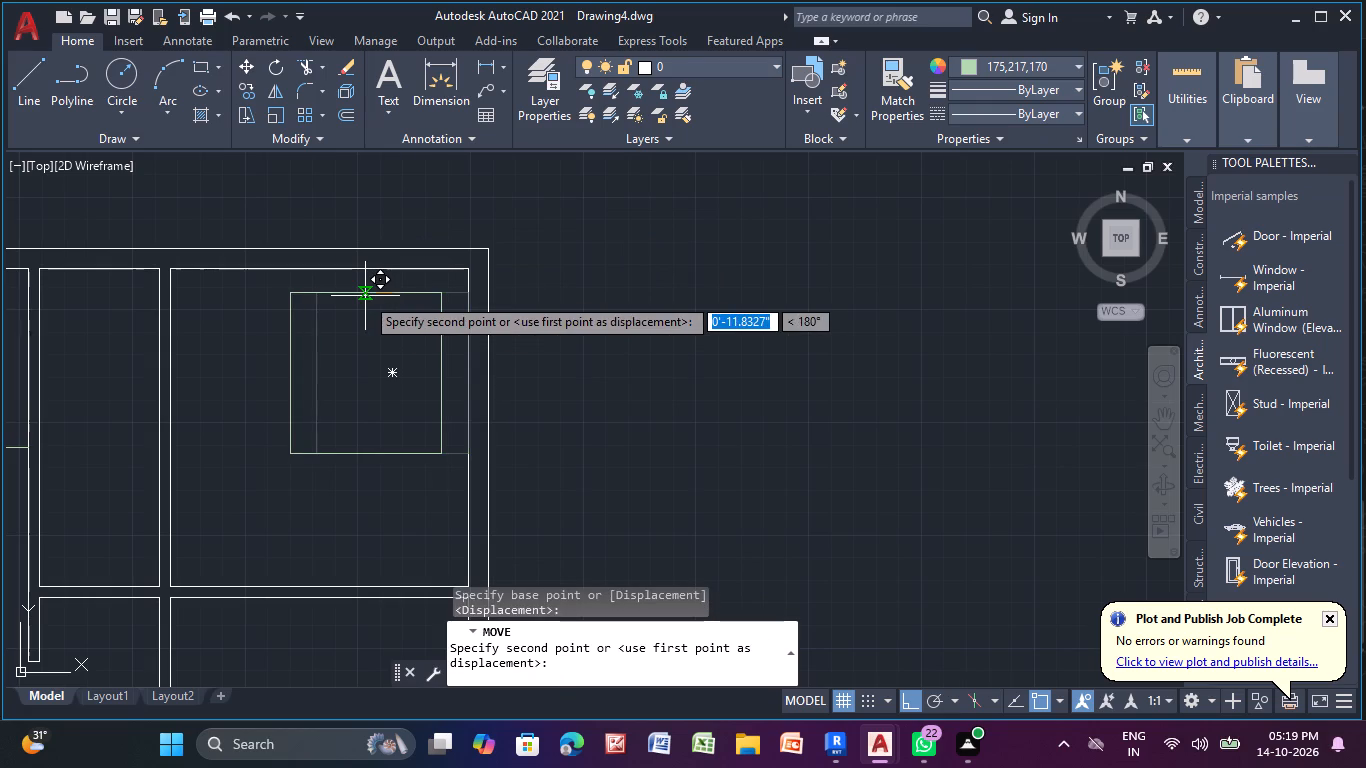
left_click(365, 296)
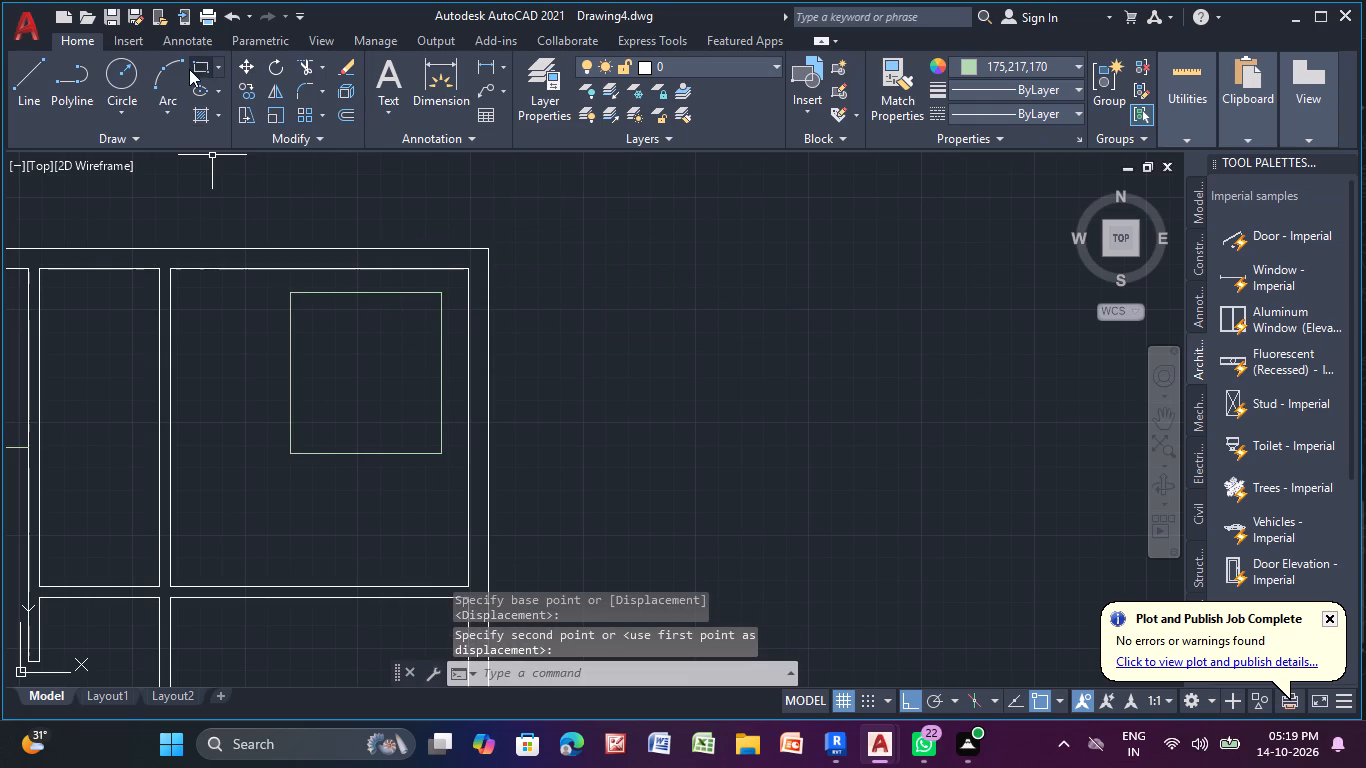
Draw a pillow rectangle about 2' wide by 1' high inside the bed, near its top-left corner.
left_click(196, 63)
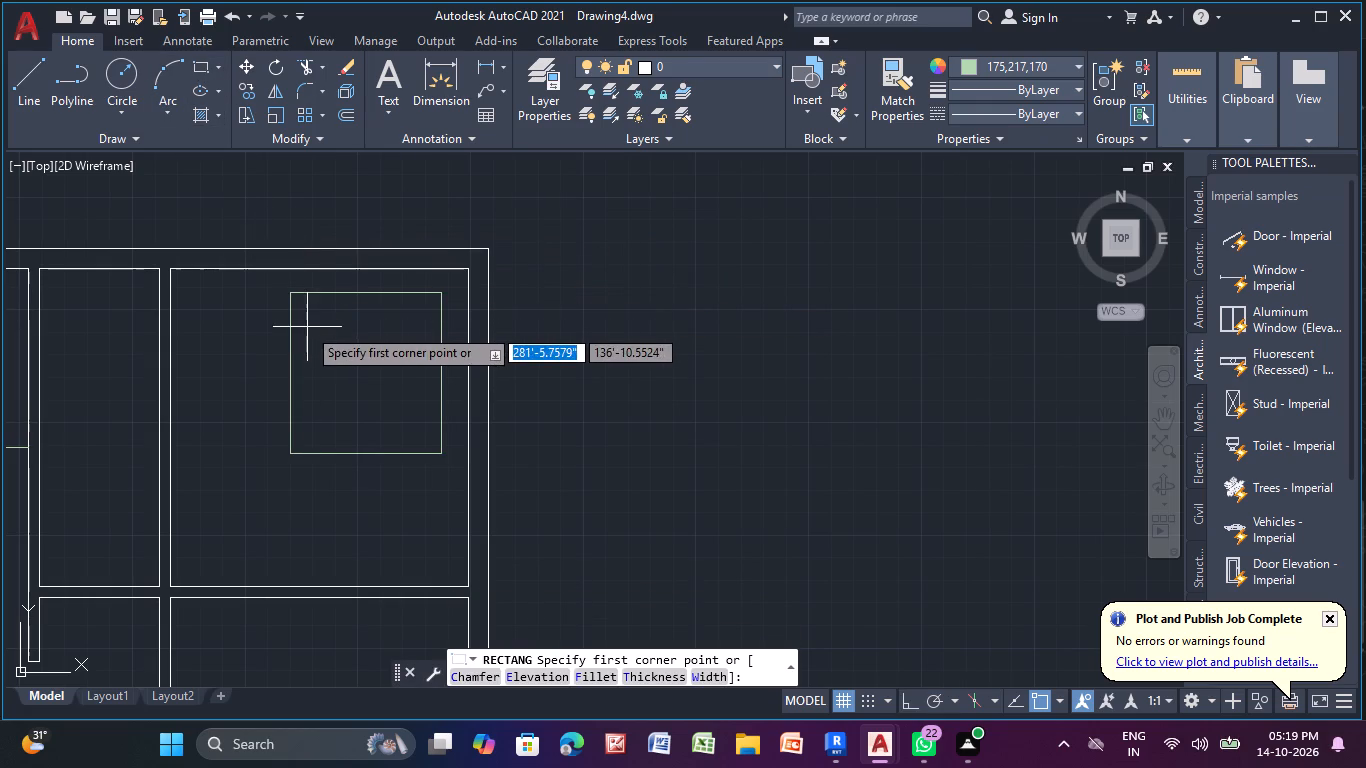
middle_click_drag(304, 327, 180, 328)
scroll(180, 328, "up", 2)
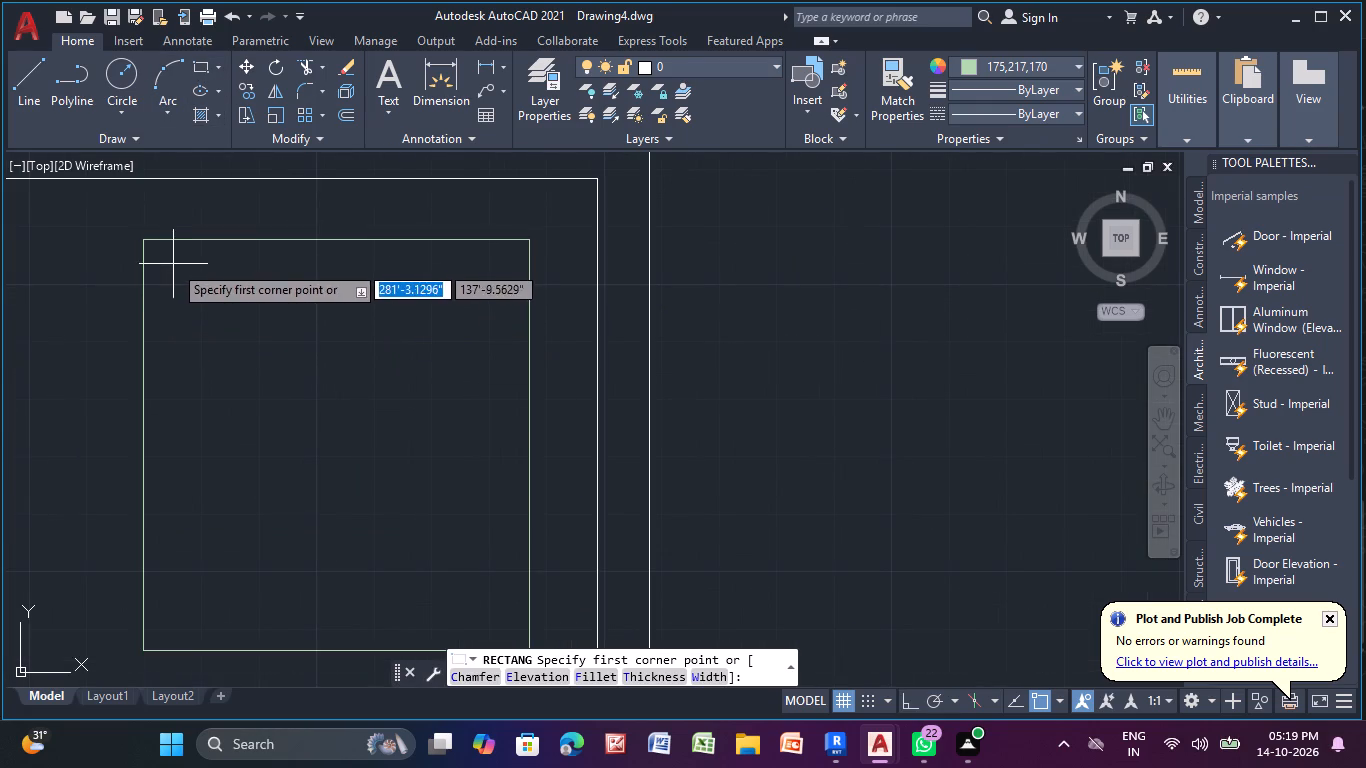
left_click(173, 264)
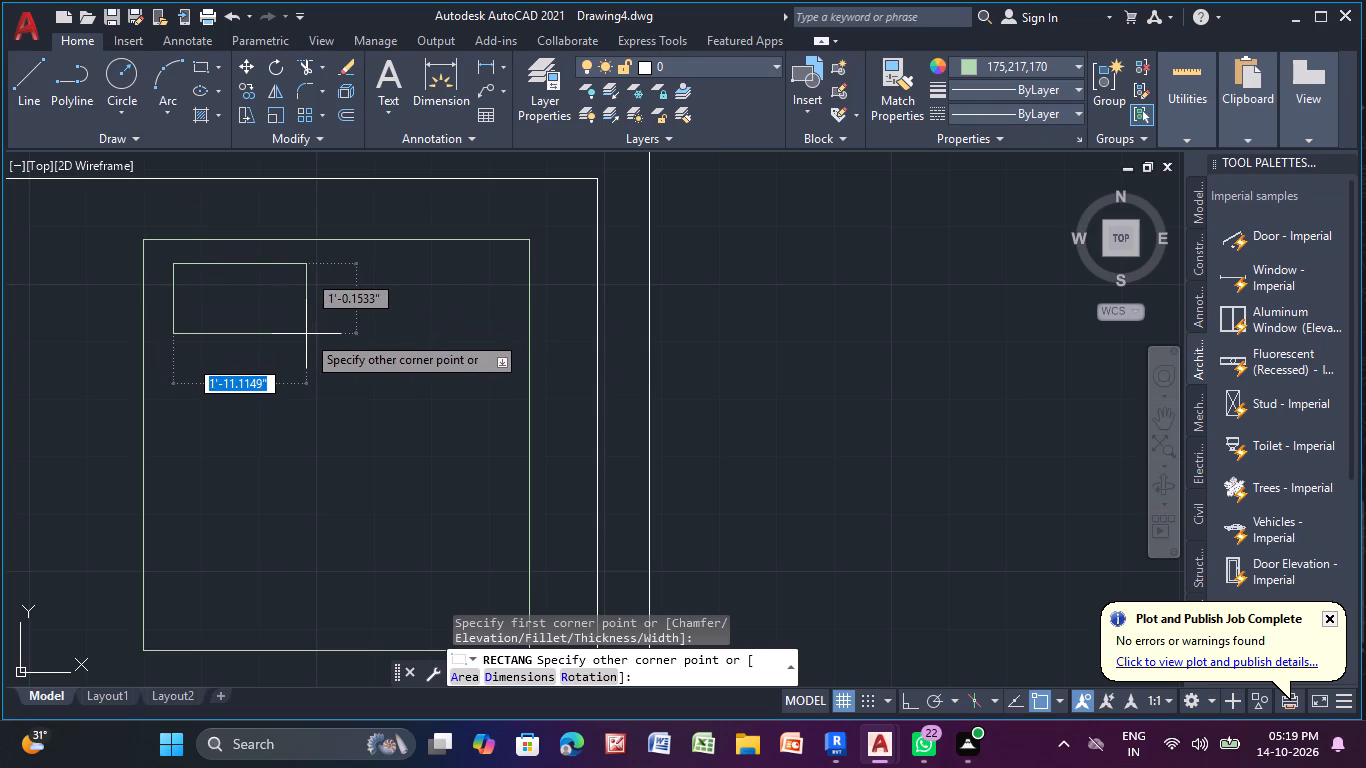
left_click(315, 334)
Copy the pillow about 2'-8" horizontally to the bed's top-right corner, level with the first one.
left_click(313, 316)
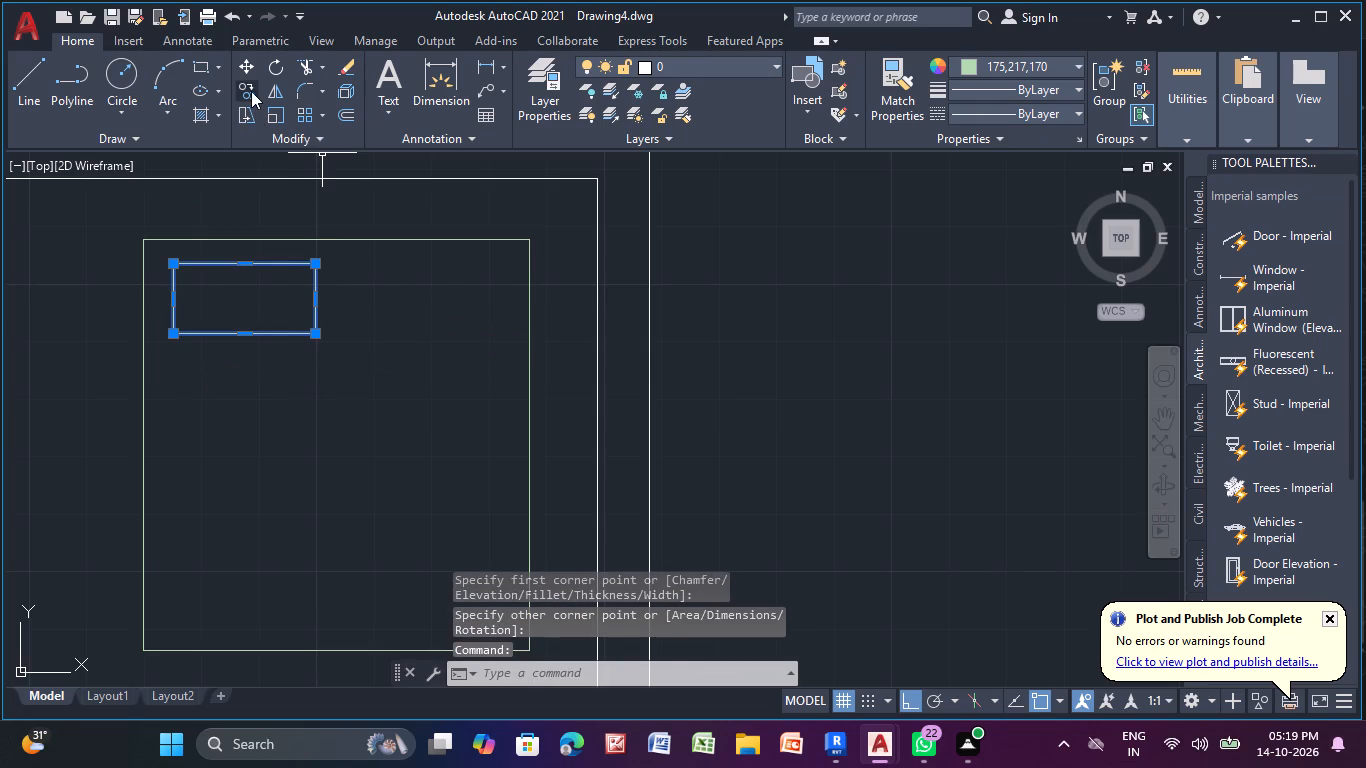
left_click(251, 91)
left_click(314, 301)
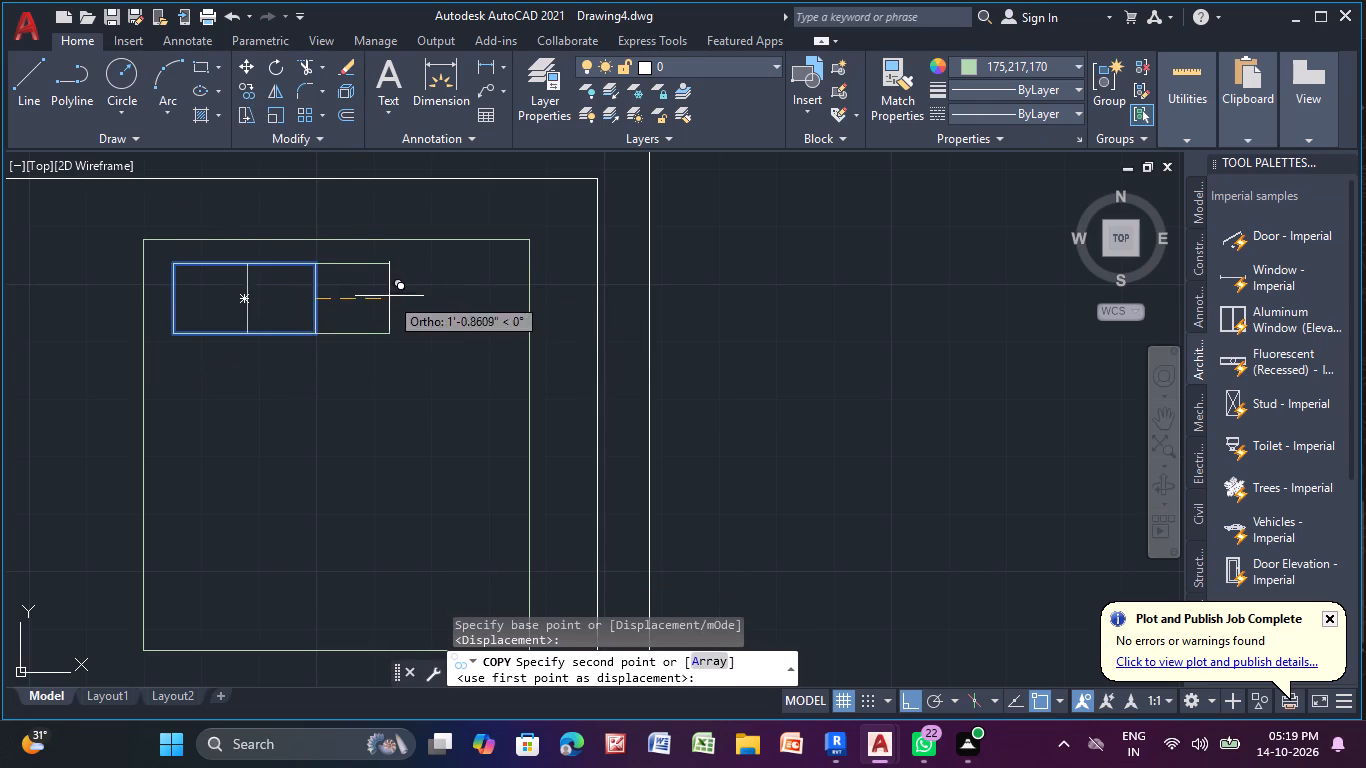
left_click(499, 310)
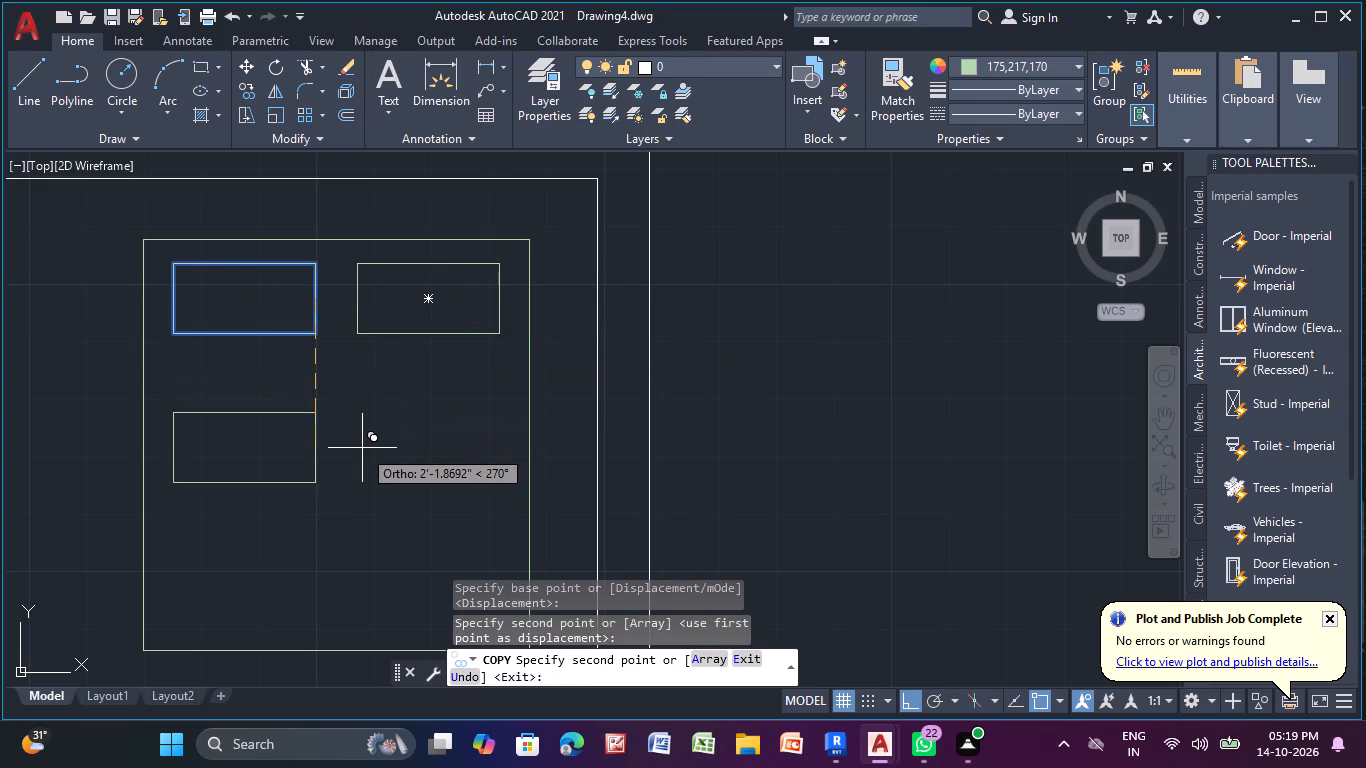
key("Escape")
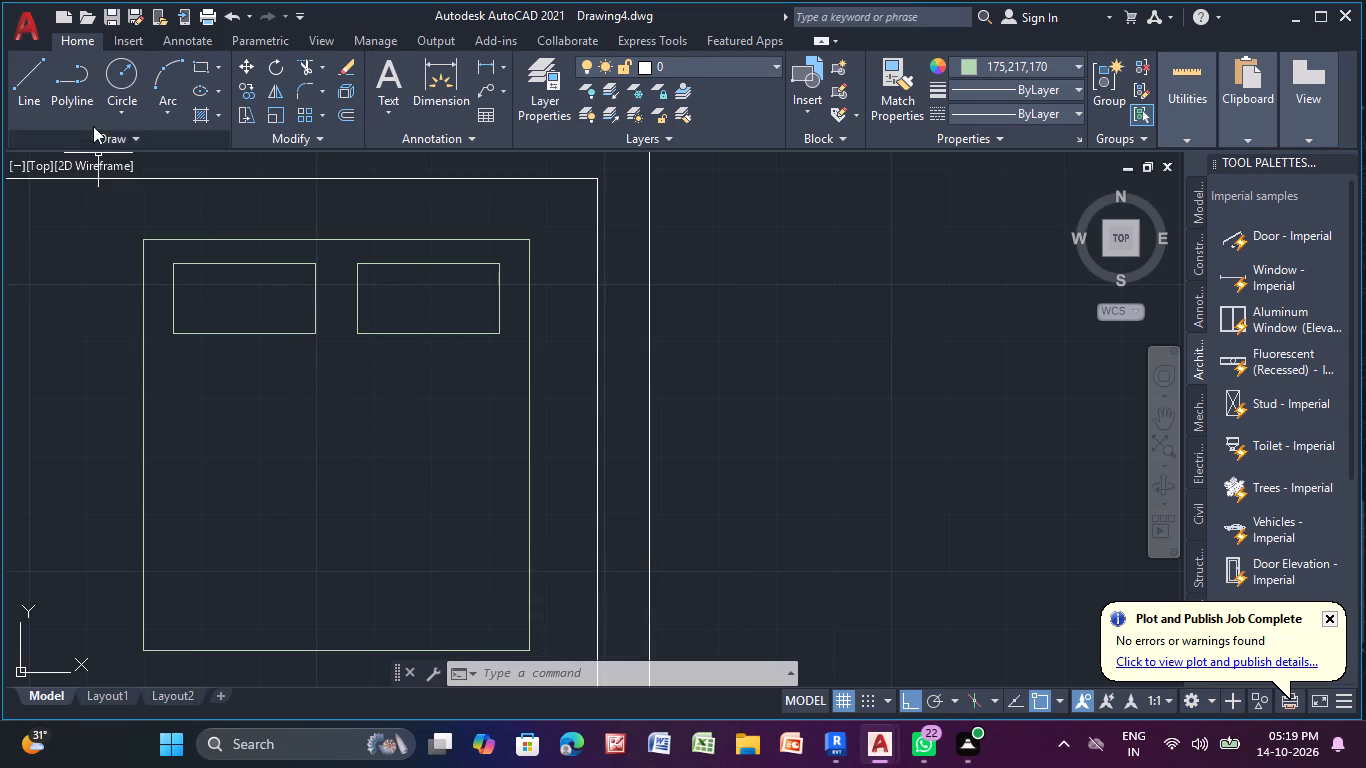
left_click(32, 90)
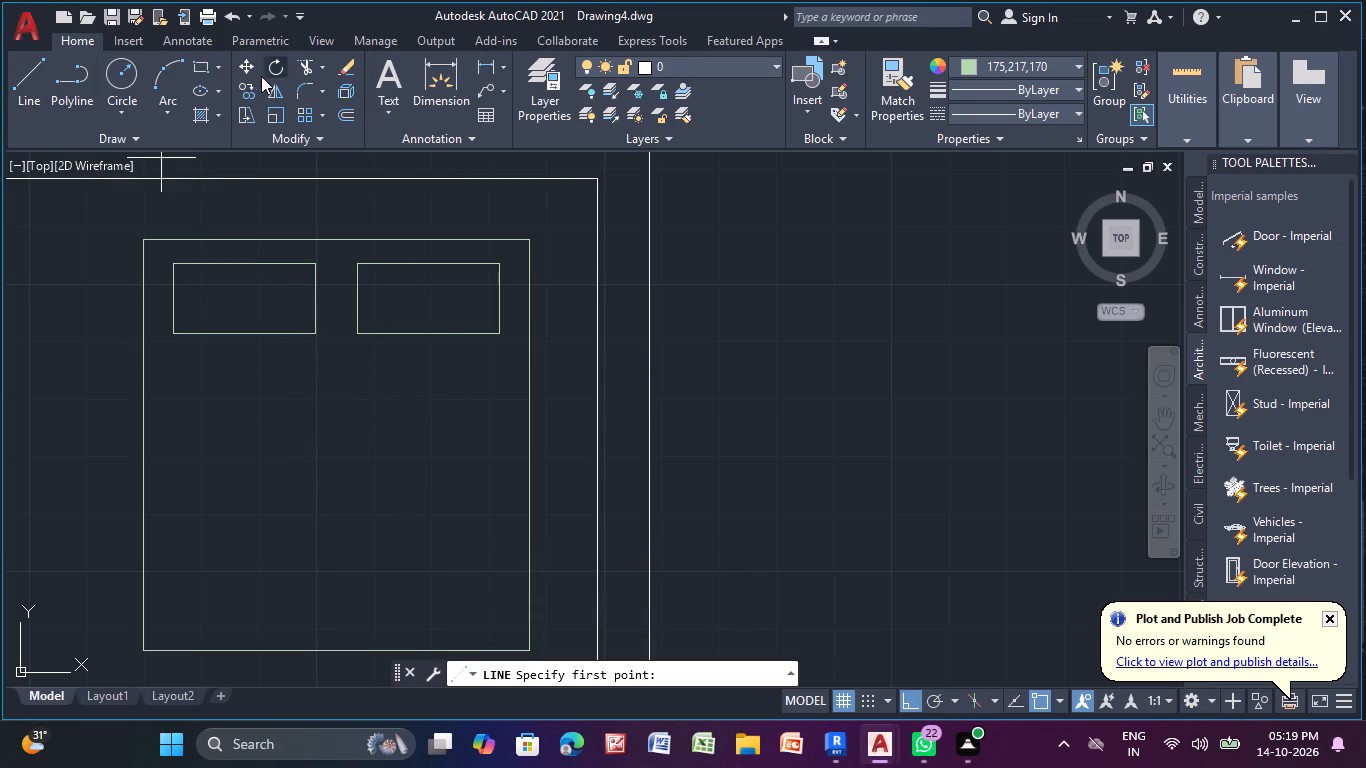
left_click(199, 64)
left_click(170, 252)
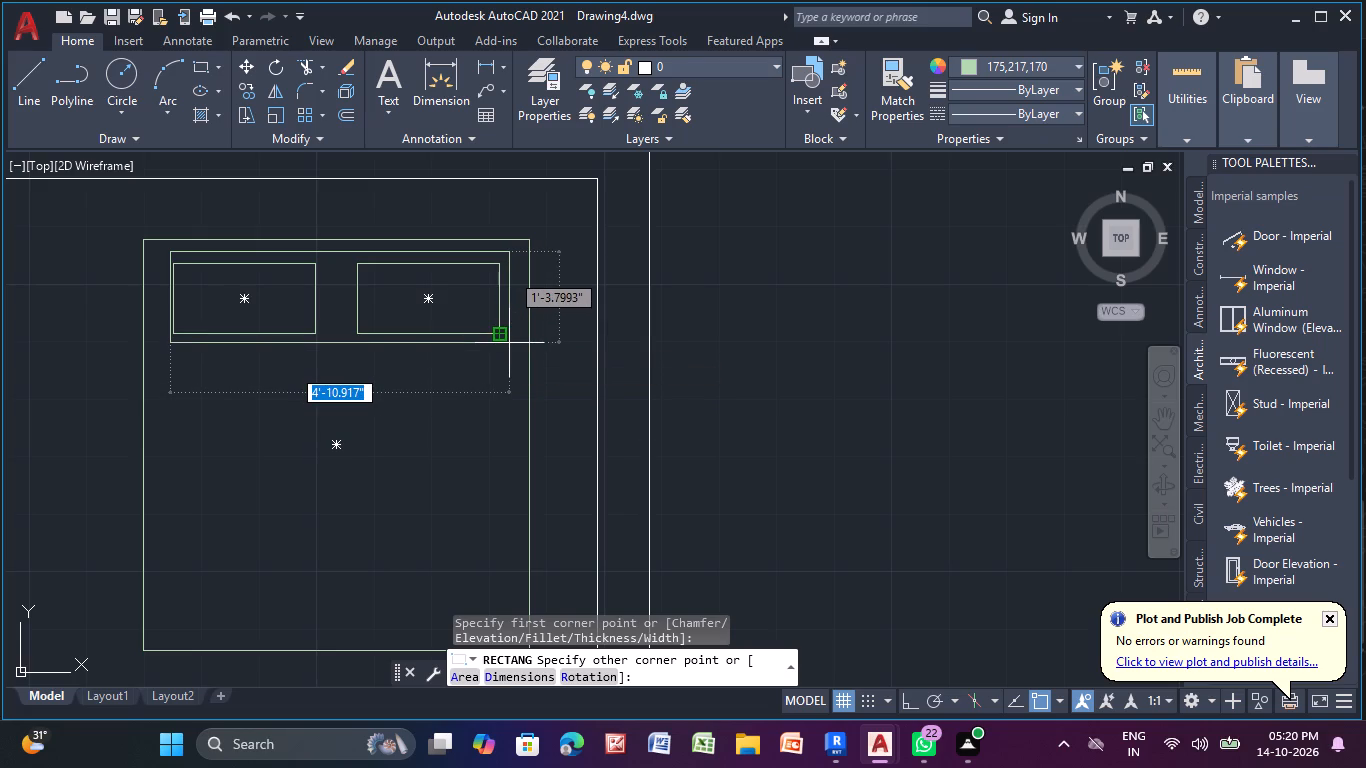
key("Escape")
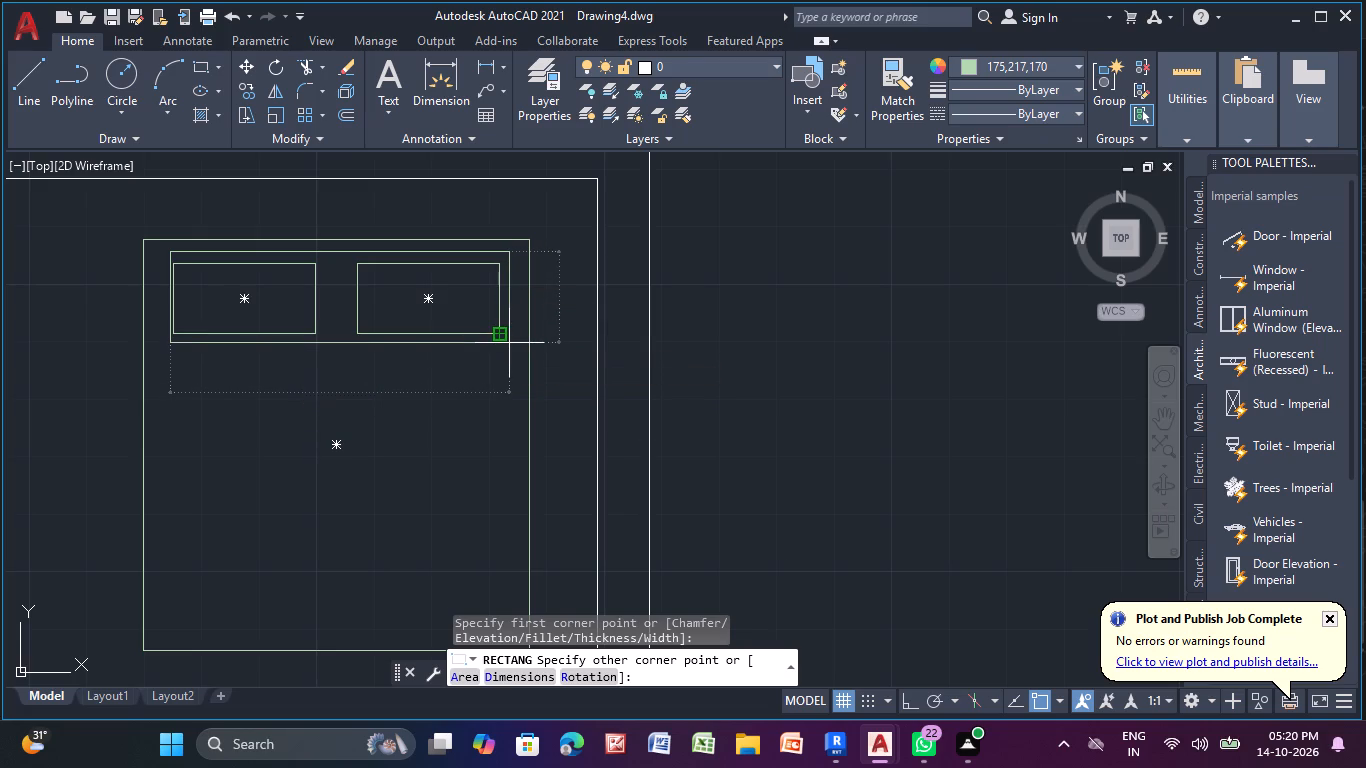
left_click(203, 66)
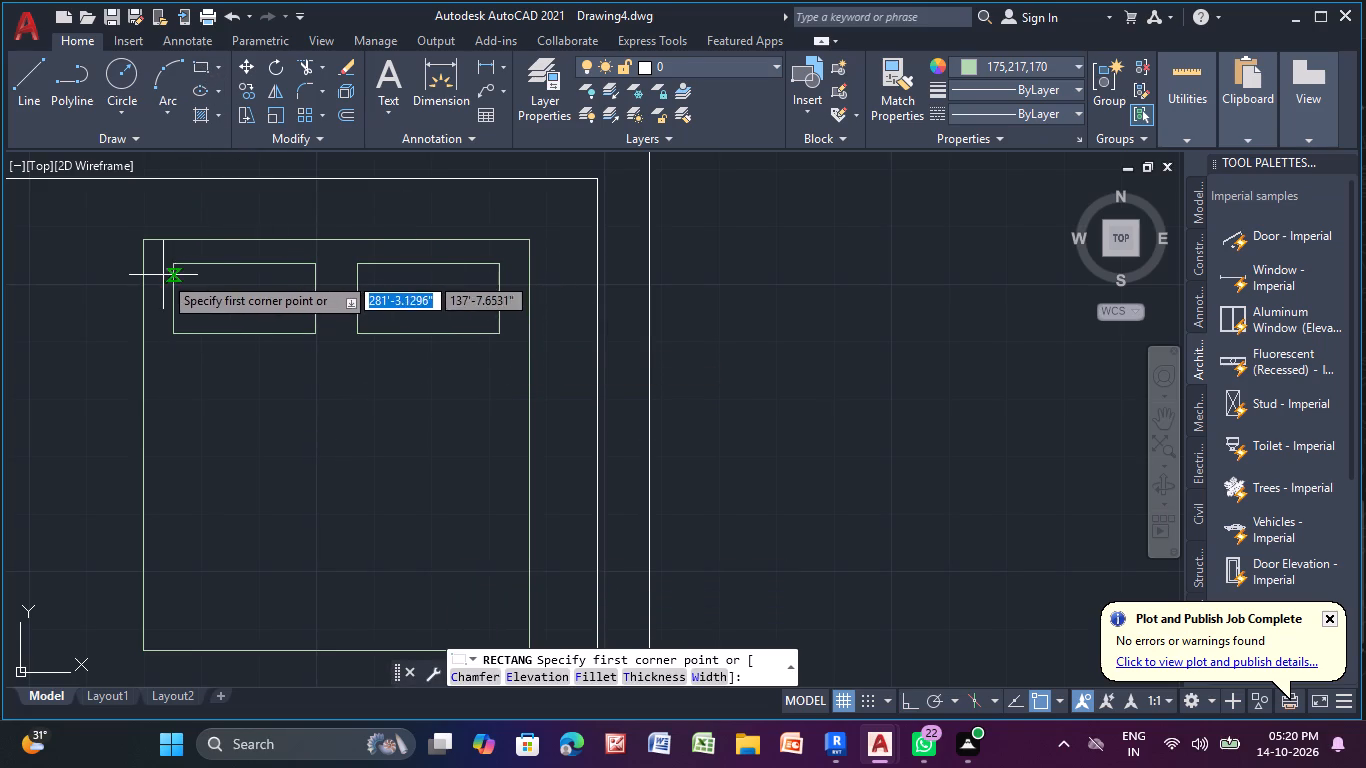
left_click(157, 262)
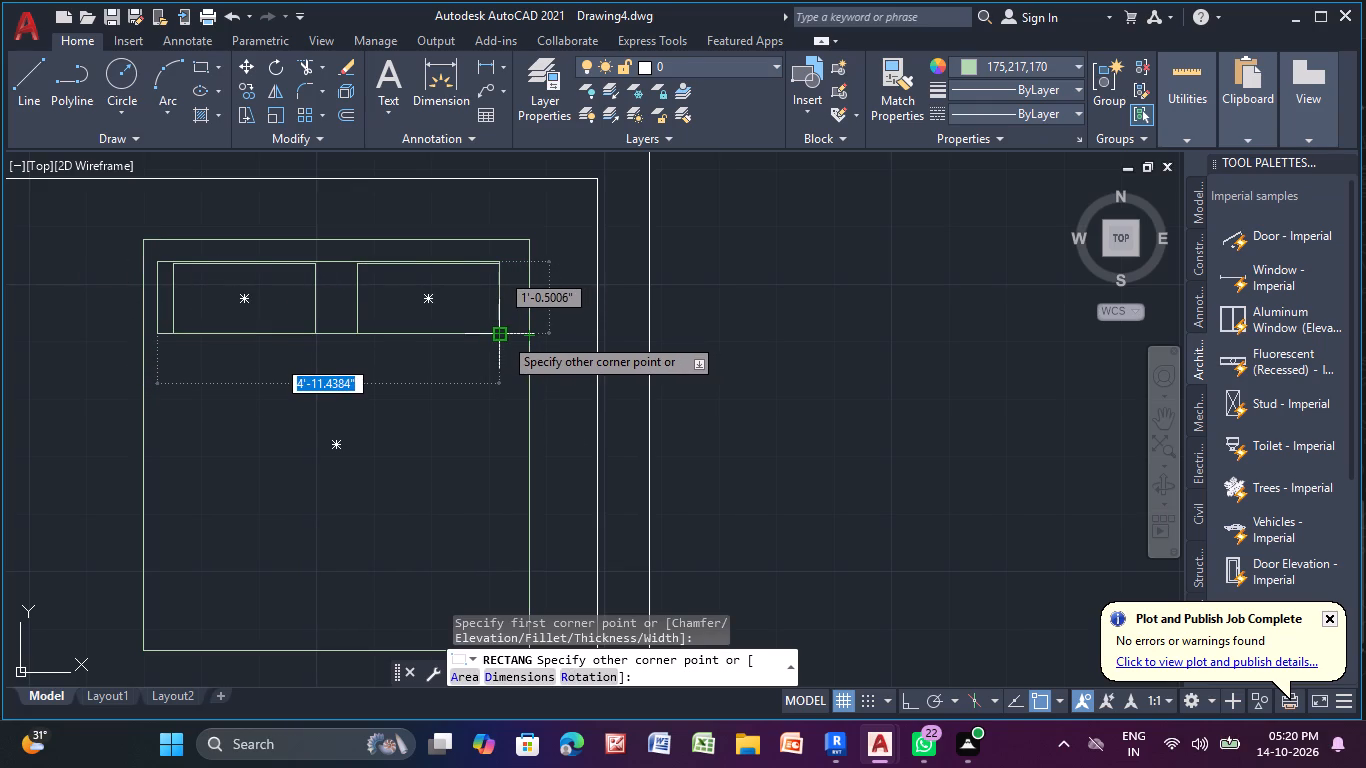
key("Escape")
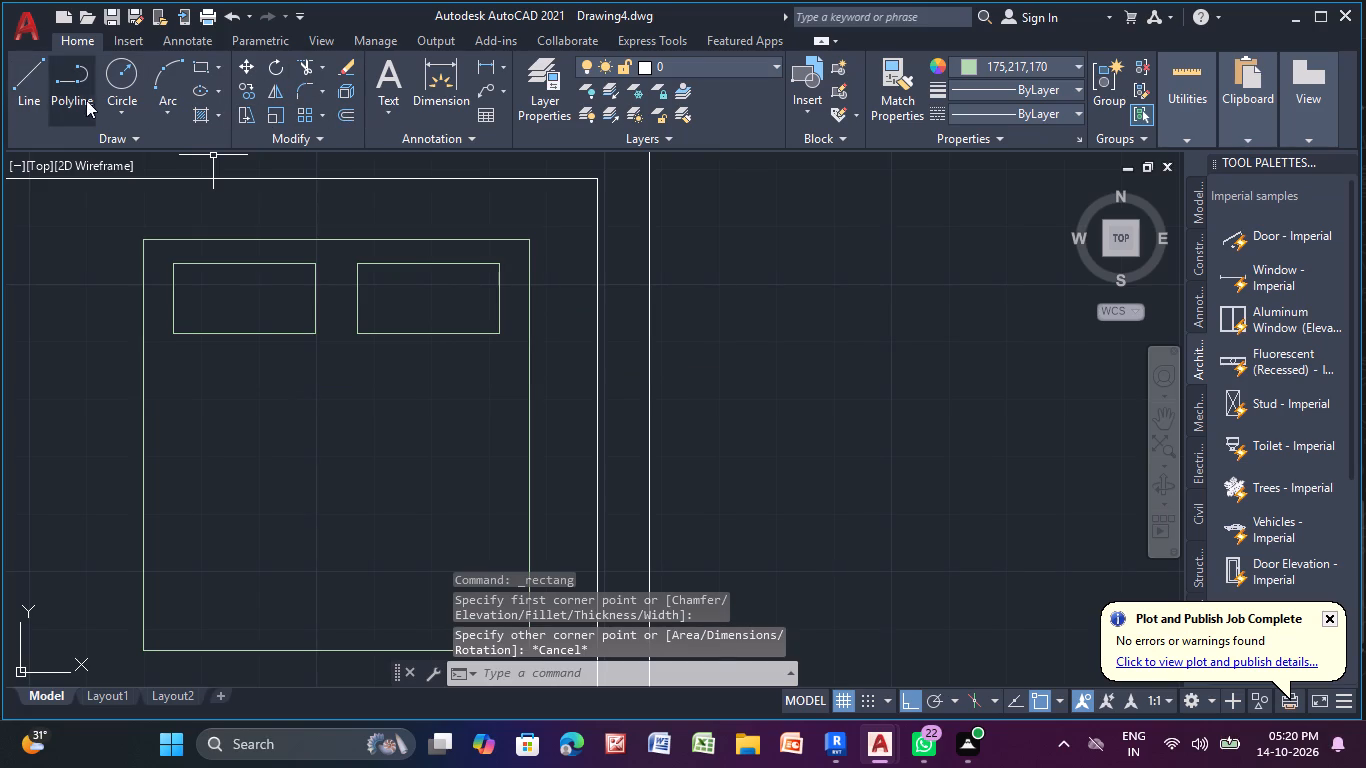
Draw lines for the left, bottom and right sides of a frame around both pillows, about 4'-10" wide and 1'-2" high.
left_click(36, 89)
scroll(168, 264, "up", 3)
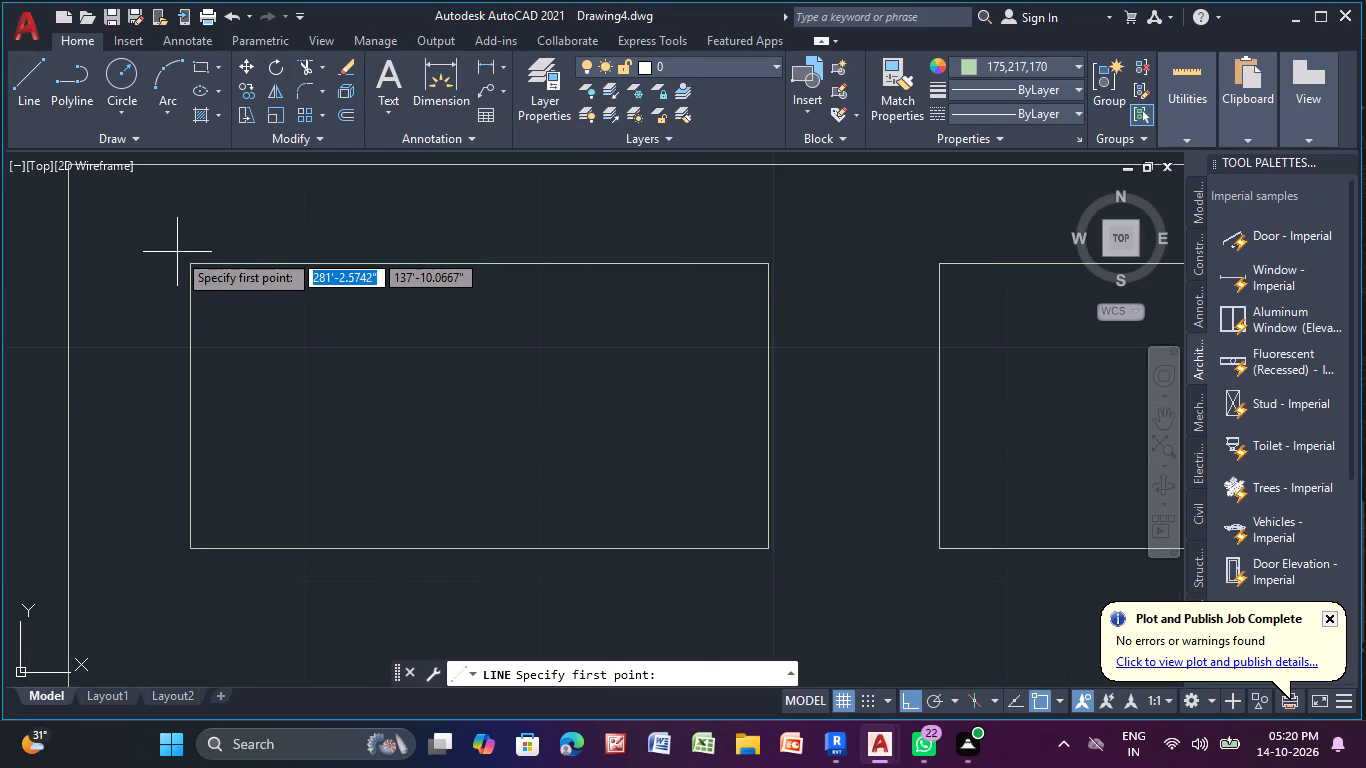
left_click(177, 252)
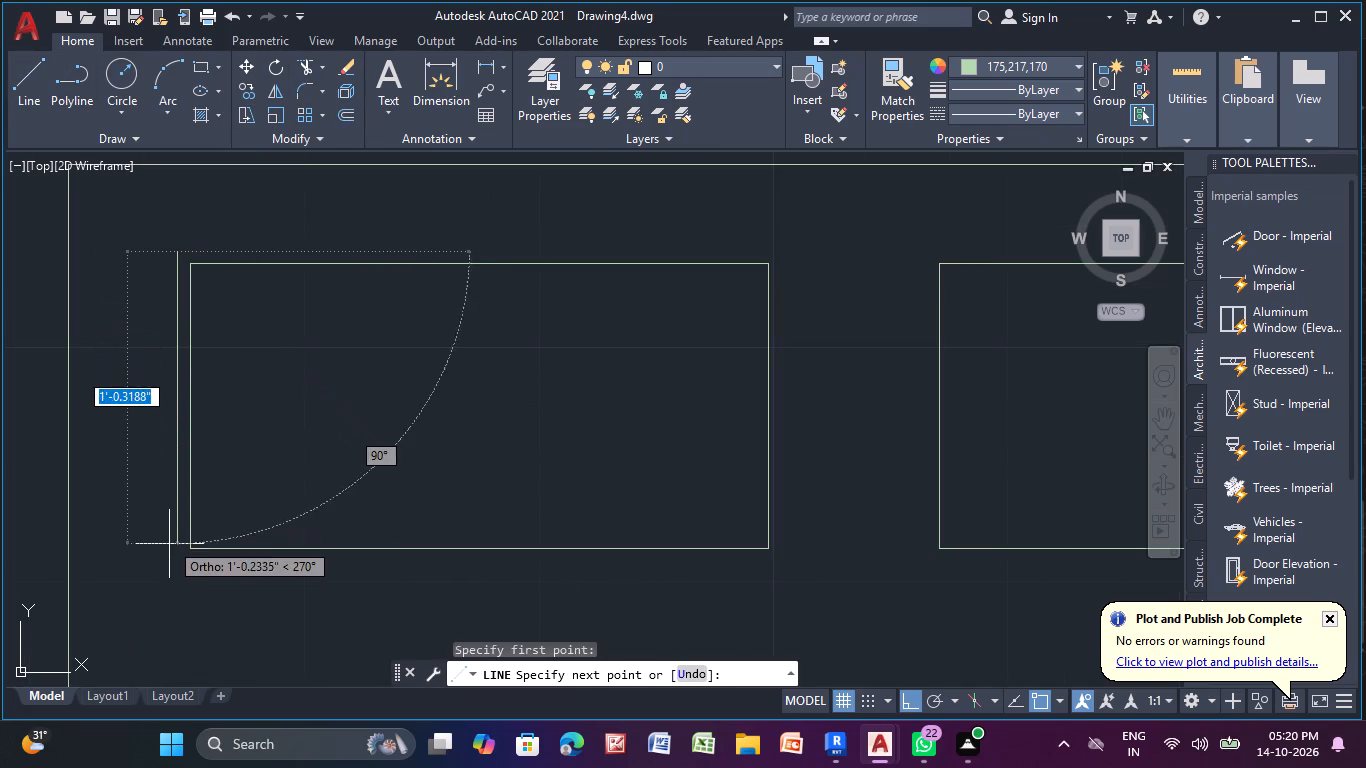
left_click(179, 569)
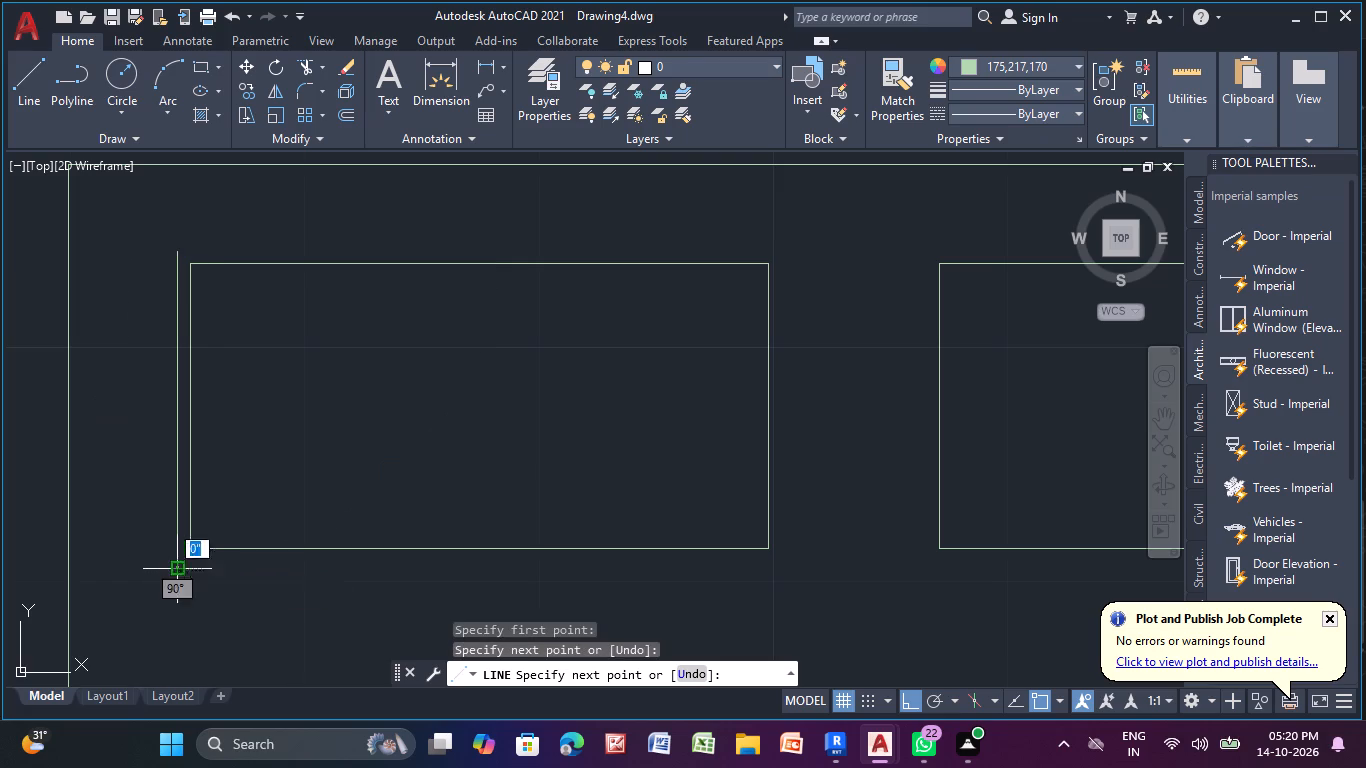
middle_click_drag(1046, 585, 712, 581)
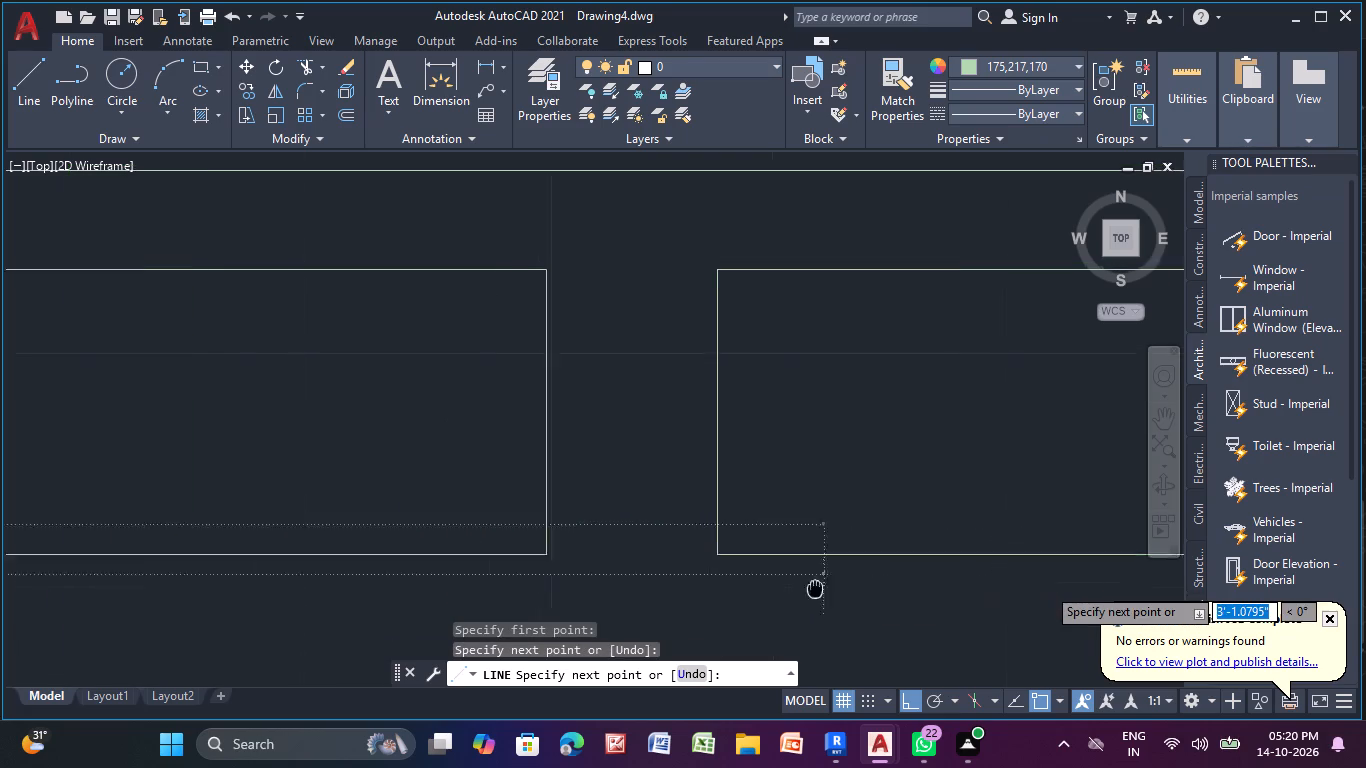
middle_click_drag(712, 581, 481, 580)
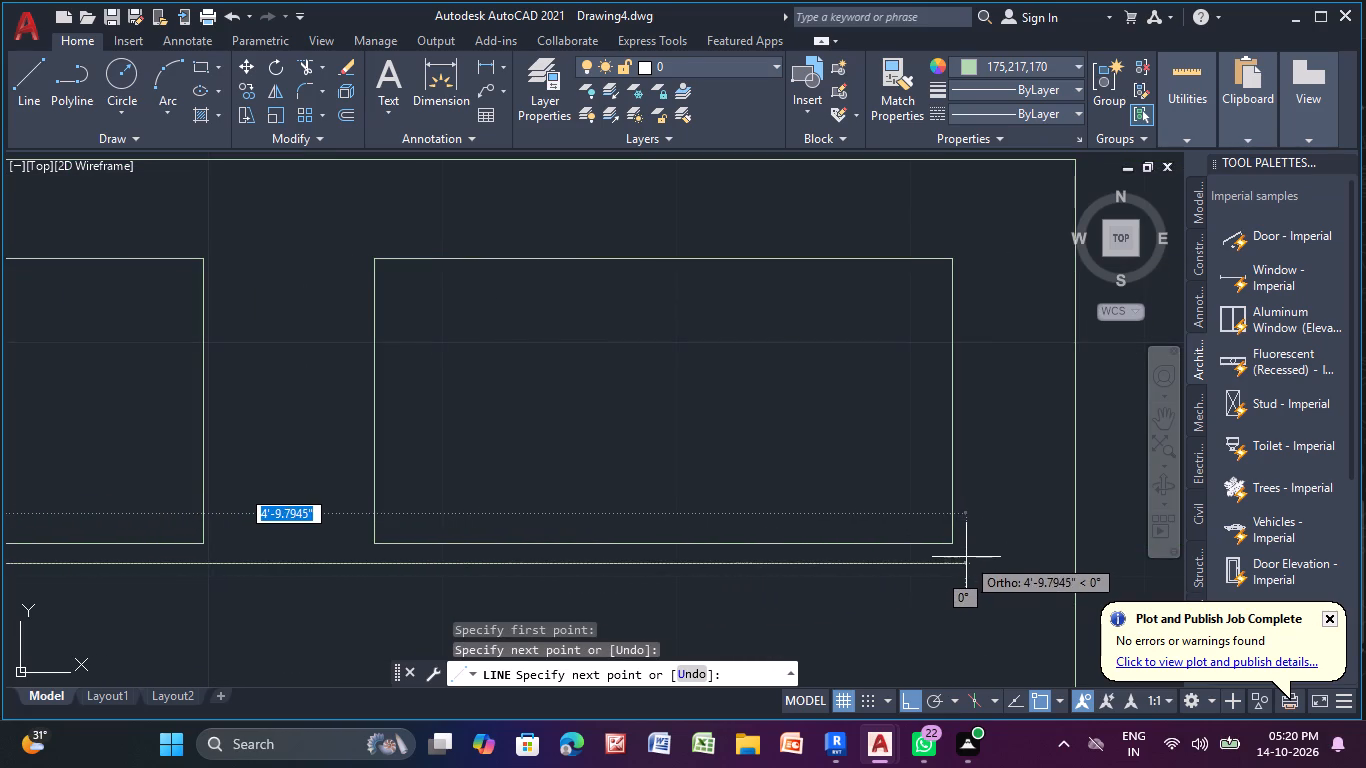
left_click(974, 554)
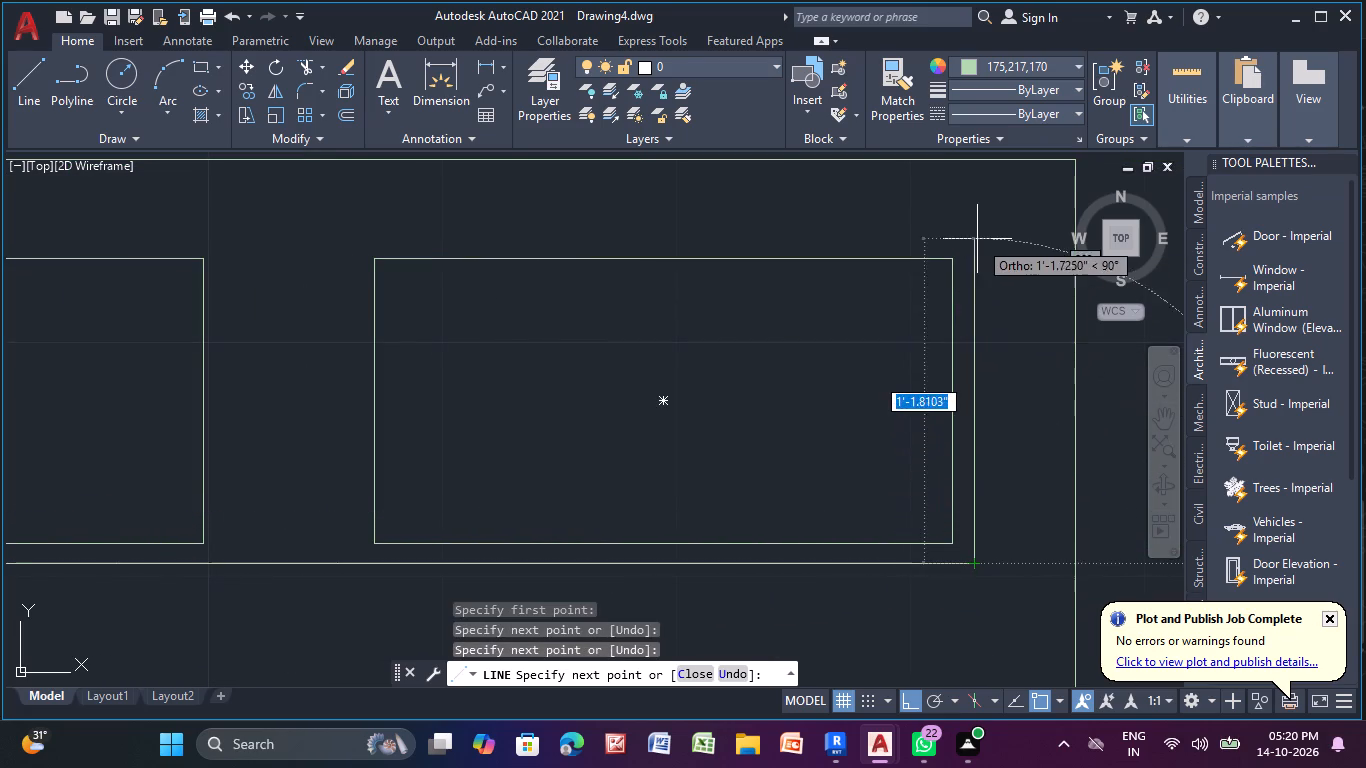
left_click(962, 234)
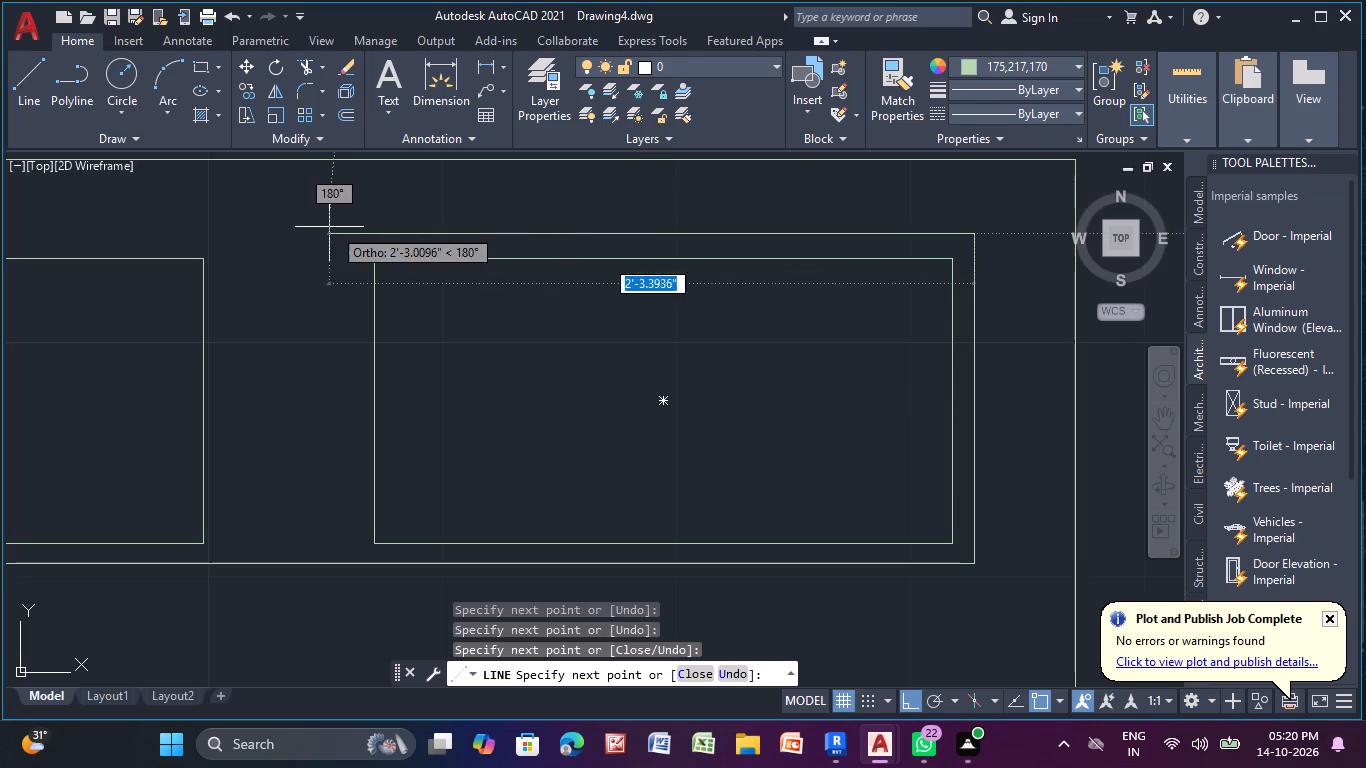
Draw the frame's top line to the left side's upper end, plus a horizontal line of about 4'-10" back to the right side.
scroll(273, 230, "down", 2)
middle_click_drag(272, 230, 568, 258)
scroll(308, 267, "up", 3)
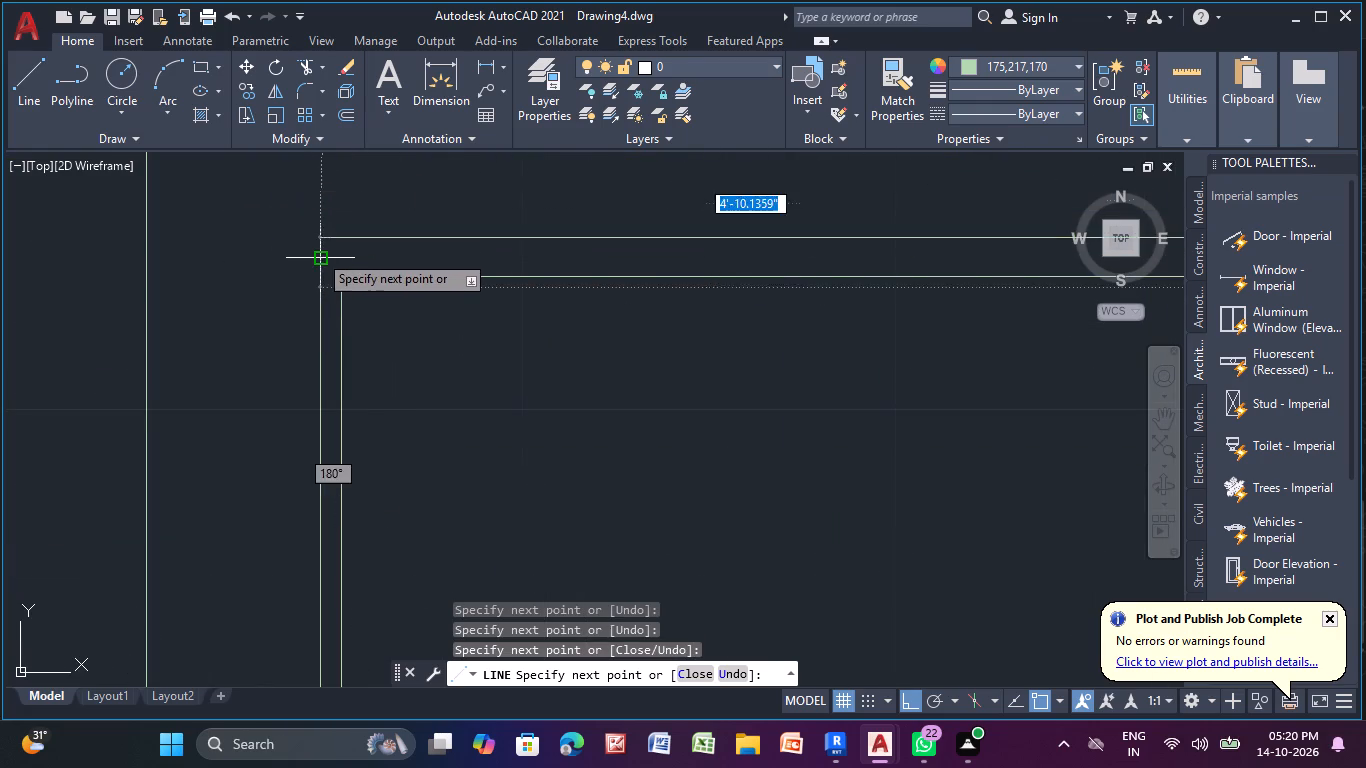
scroll(323, 251, "up", 4)
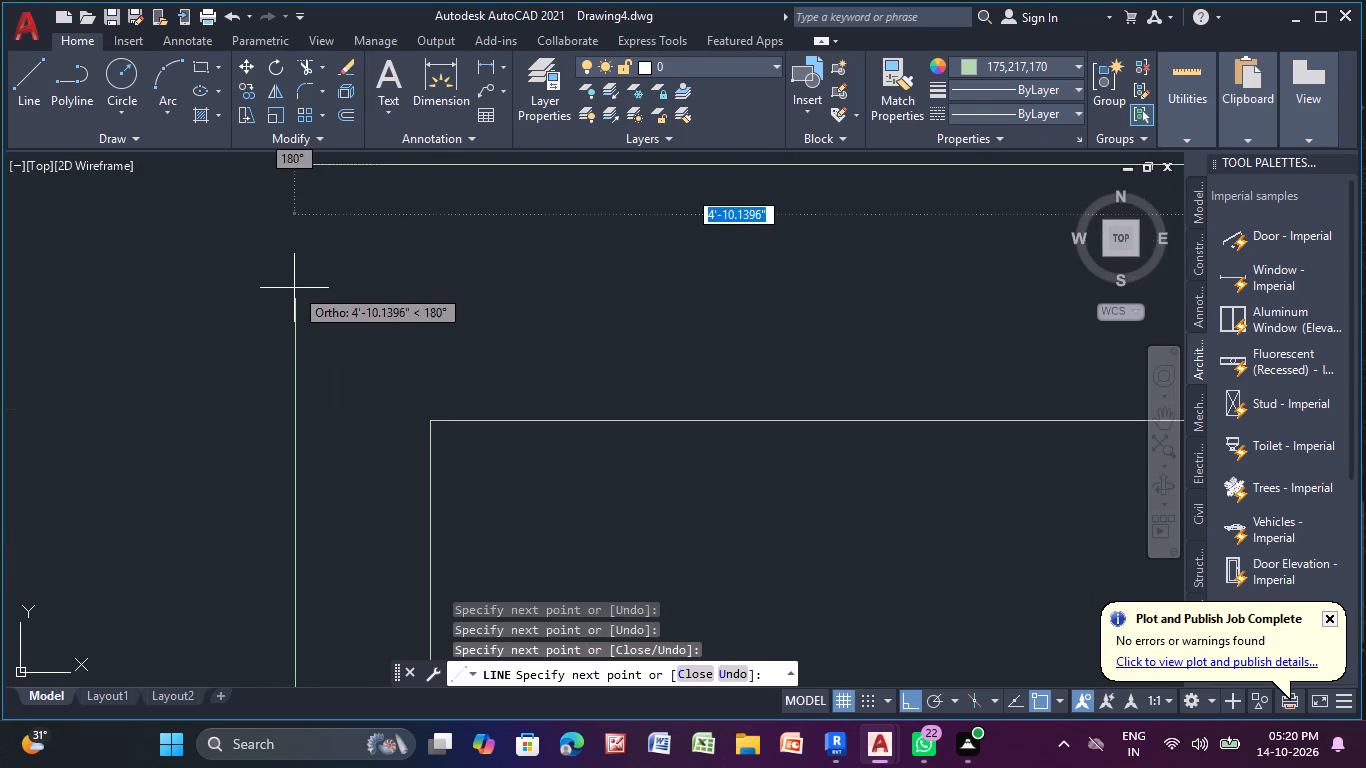
left_click(294, 291)
middle_click_drag(948, 332, 90, 348)
middle_click_drag(852, 380, 86, 368)
scroll(852, 380, "down", 2)
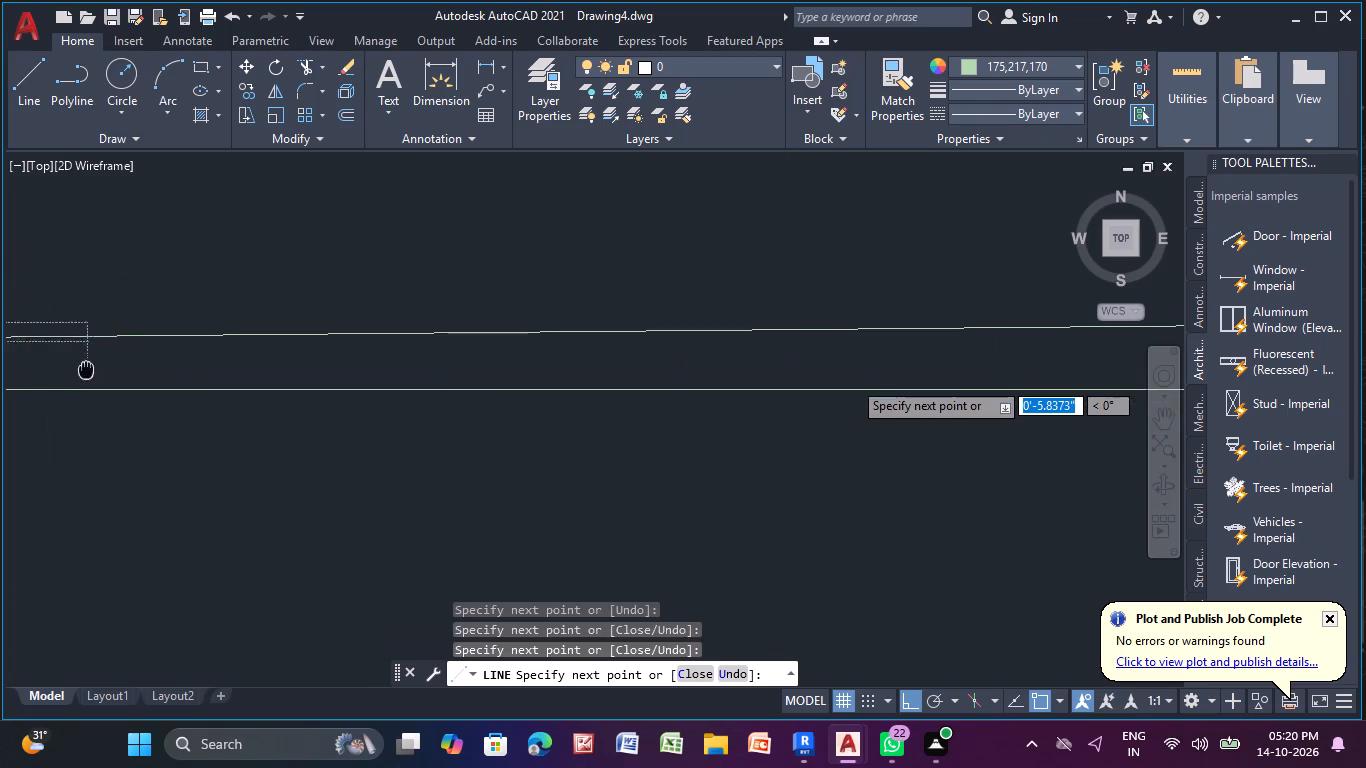
middle_click_drag(848, 375, 87, 362)
middle_click_drag(840, 340, 0, 413)
scroll(805, 387, "down", 2)
middle_click_drag(858, 386, 134, 433)
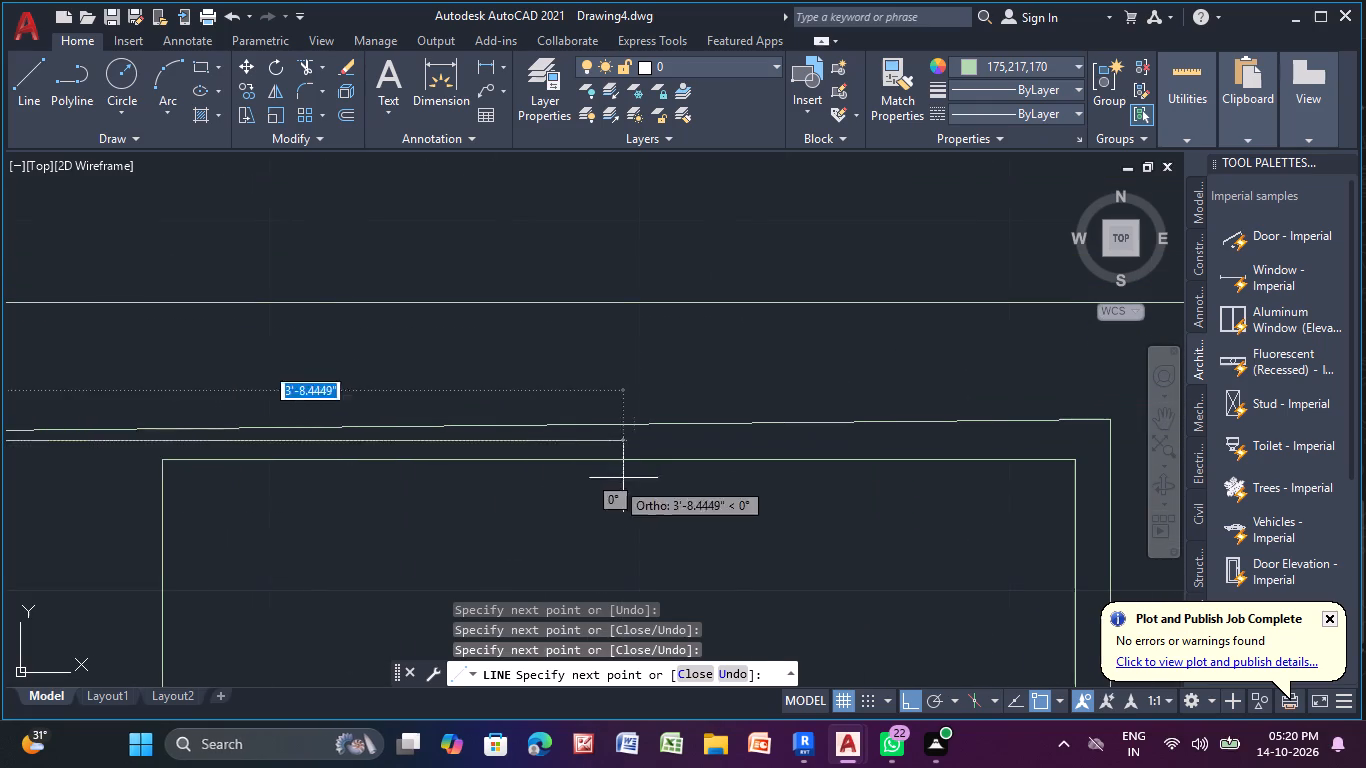
left_click(1113, 441)
key("Escape")
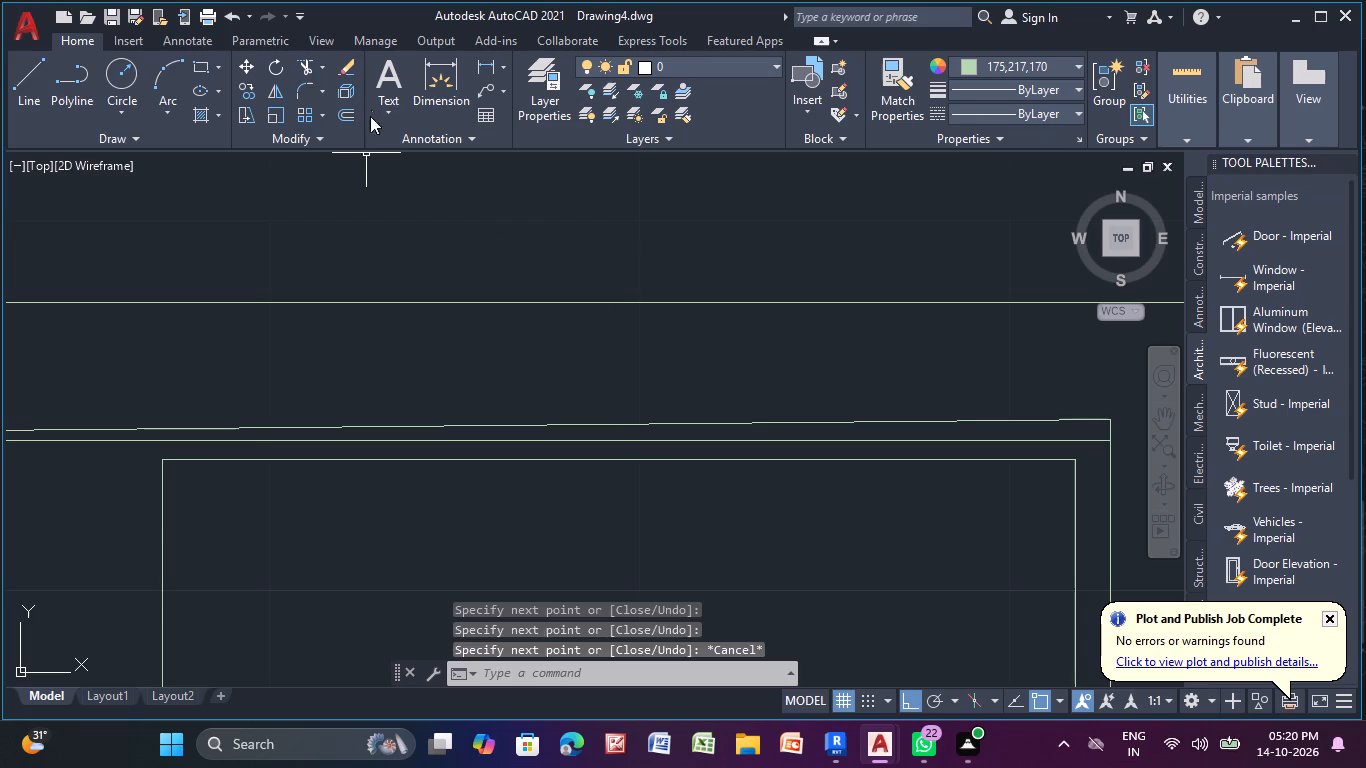
Trim away the slanted line above the pillow frame and the stub projecting above its top-right corner.
left_click(301, 68)
left_click(475, 423)
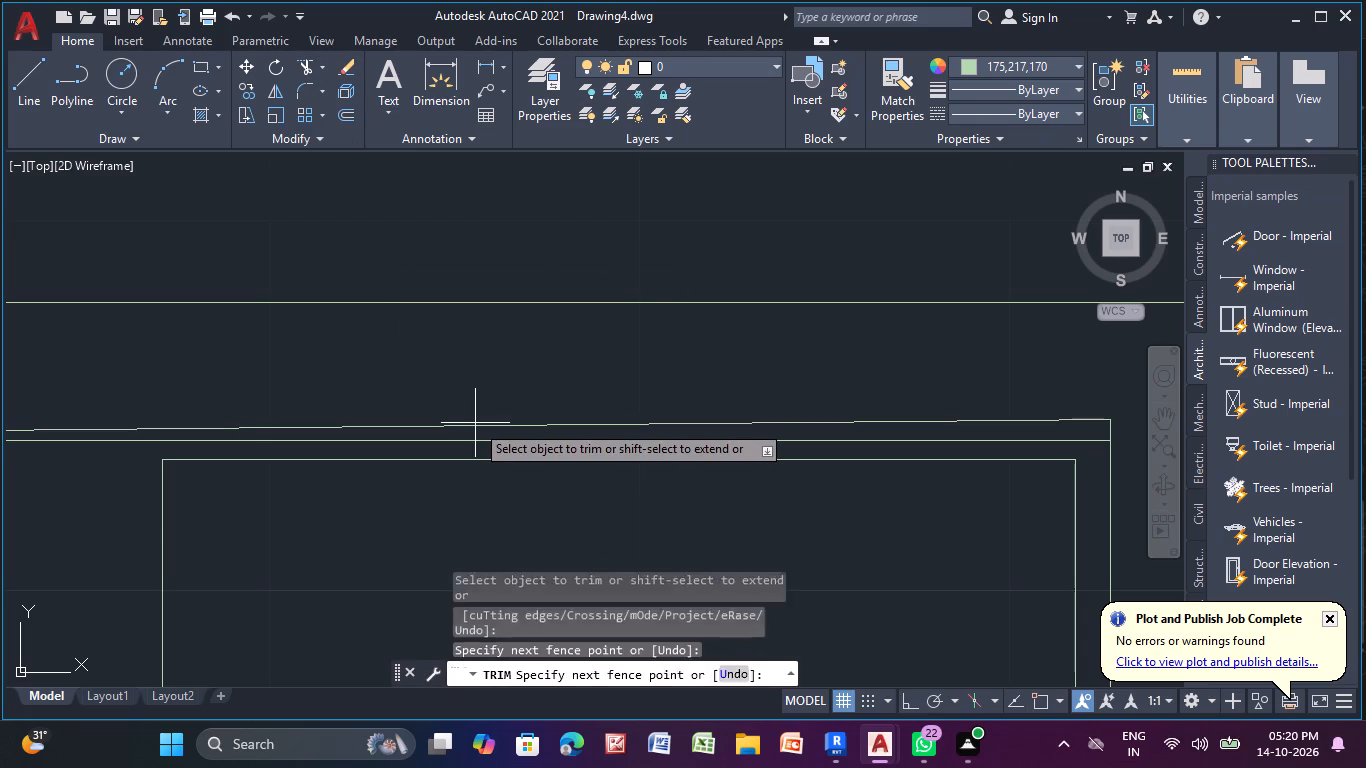
left_click(472, 429)
key("Escape")
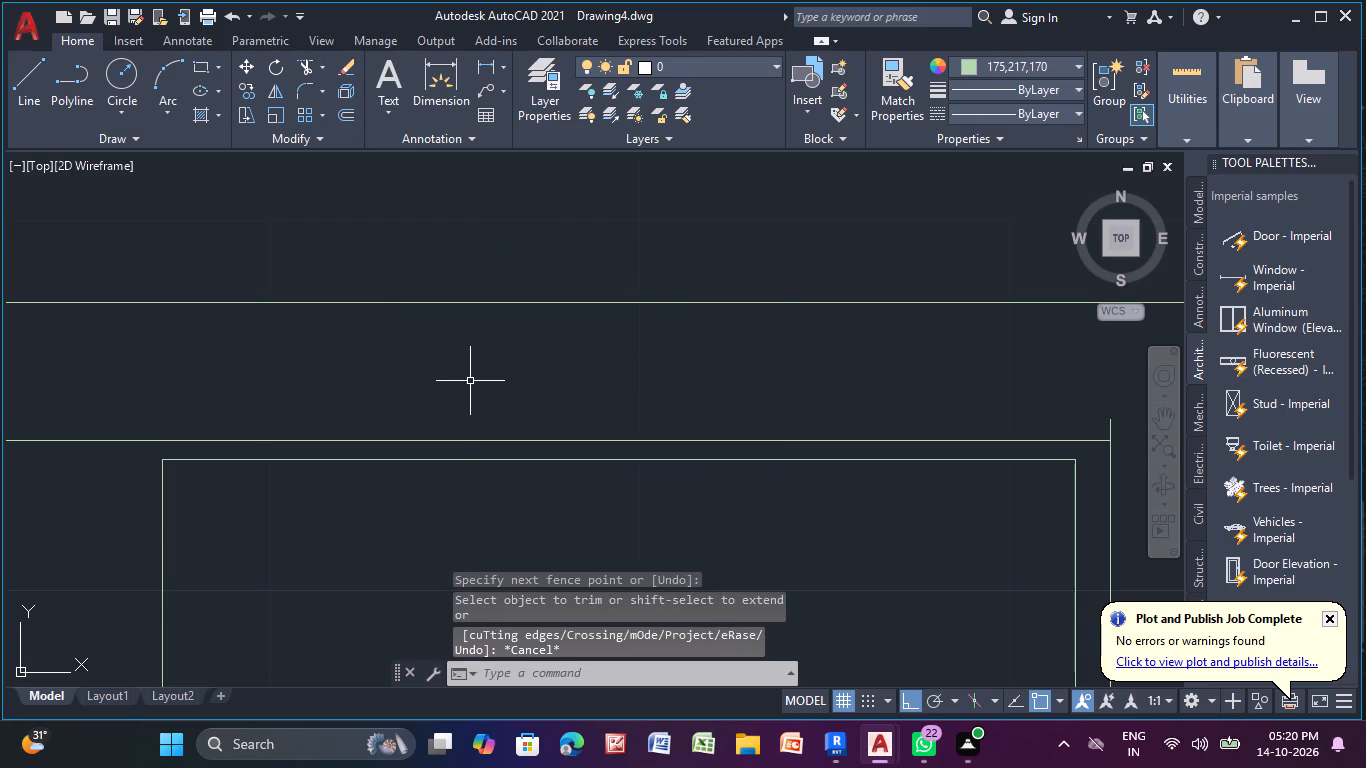
middle_click_drag(472, 374, 0, 309)
left_click(304, 69)
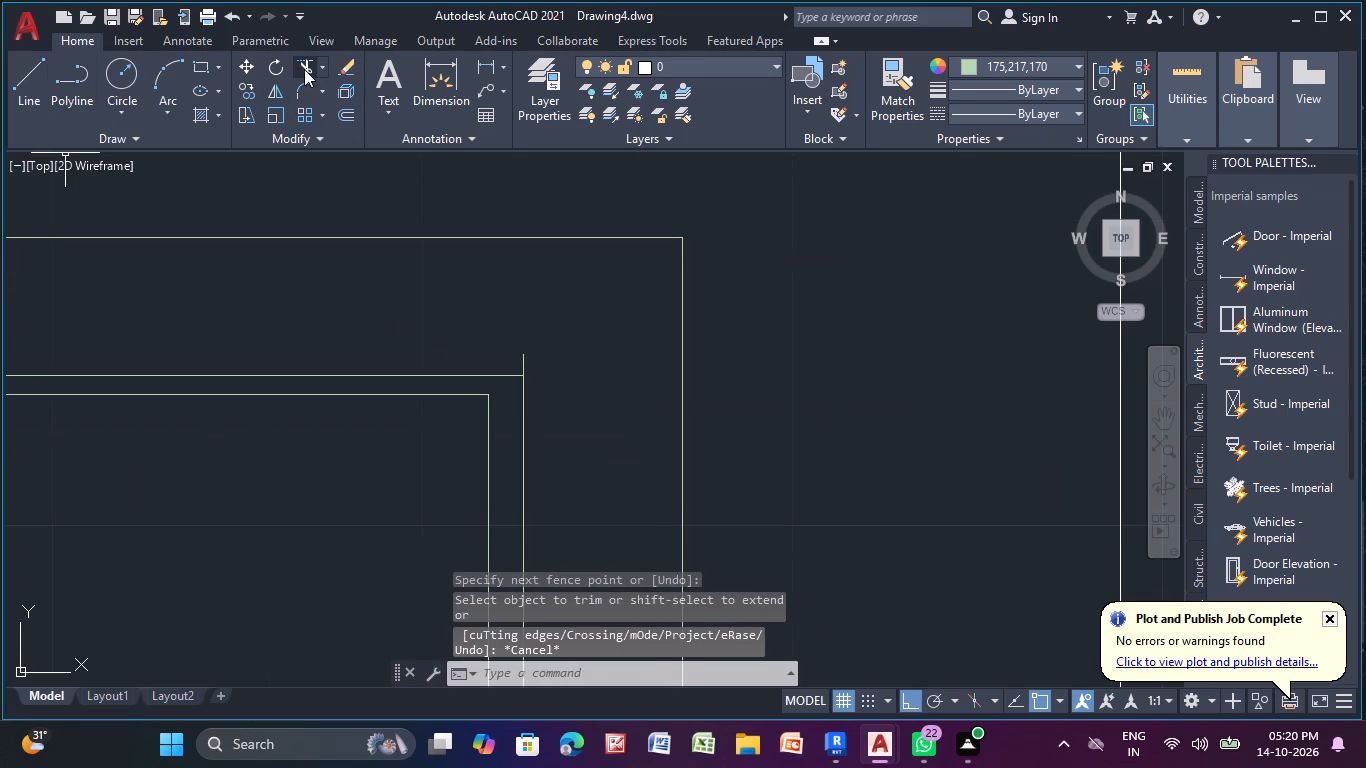
left_click(523, 361)
key("Escape")
key("Escape")
Stretch the left pillow's inner edge about 1.5" towards the right pillow.
scroll(542, 352, "down", 5)
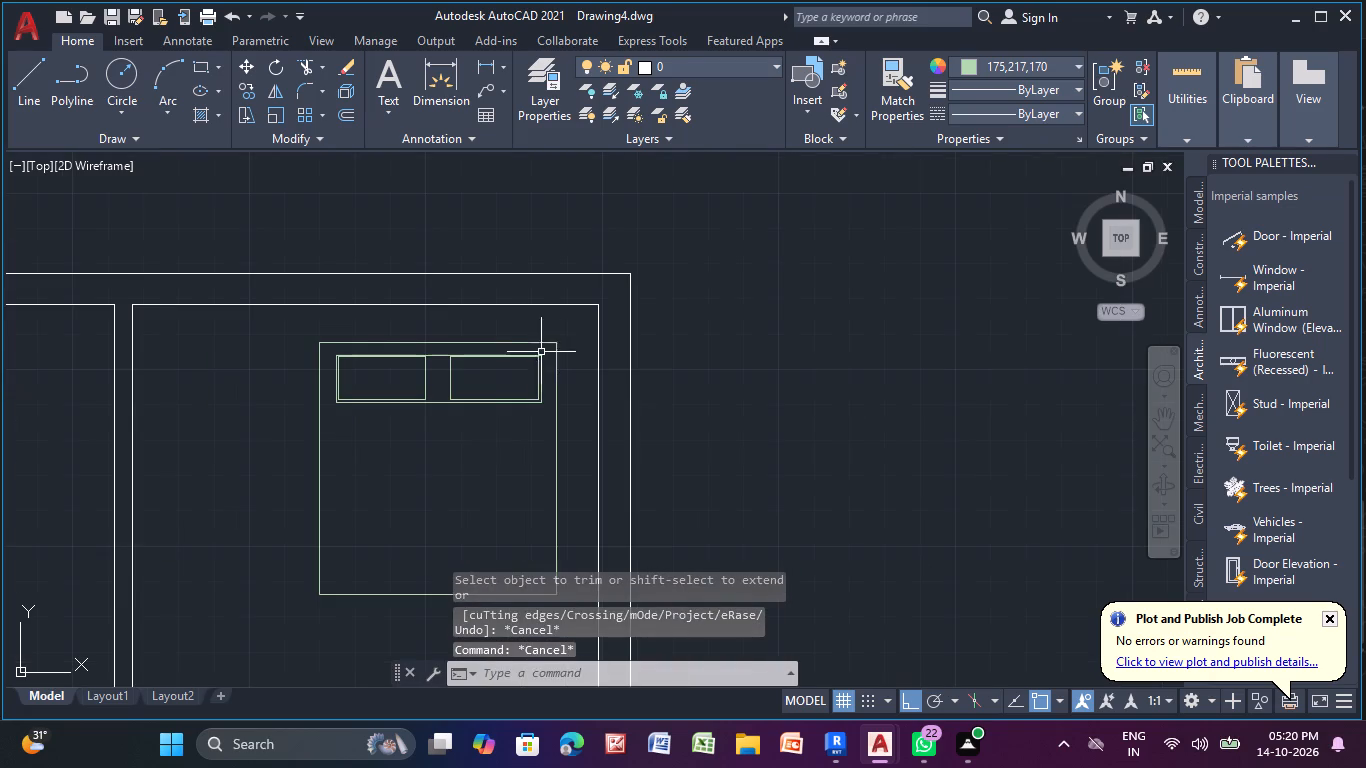
middle_click_drag(517, 448, 592, 446)
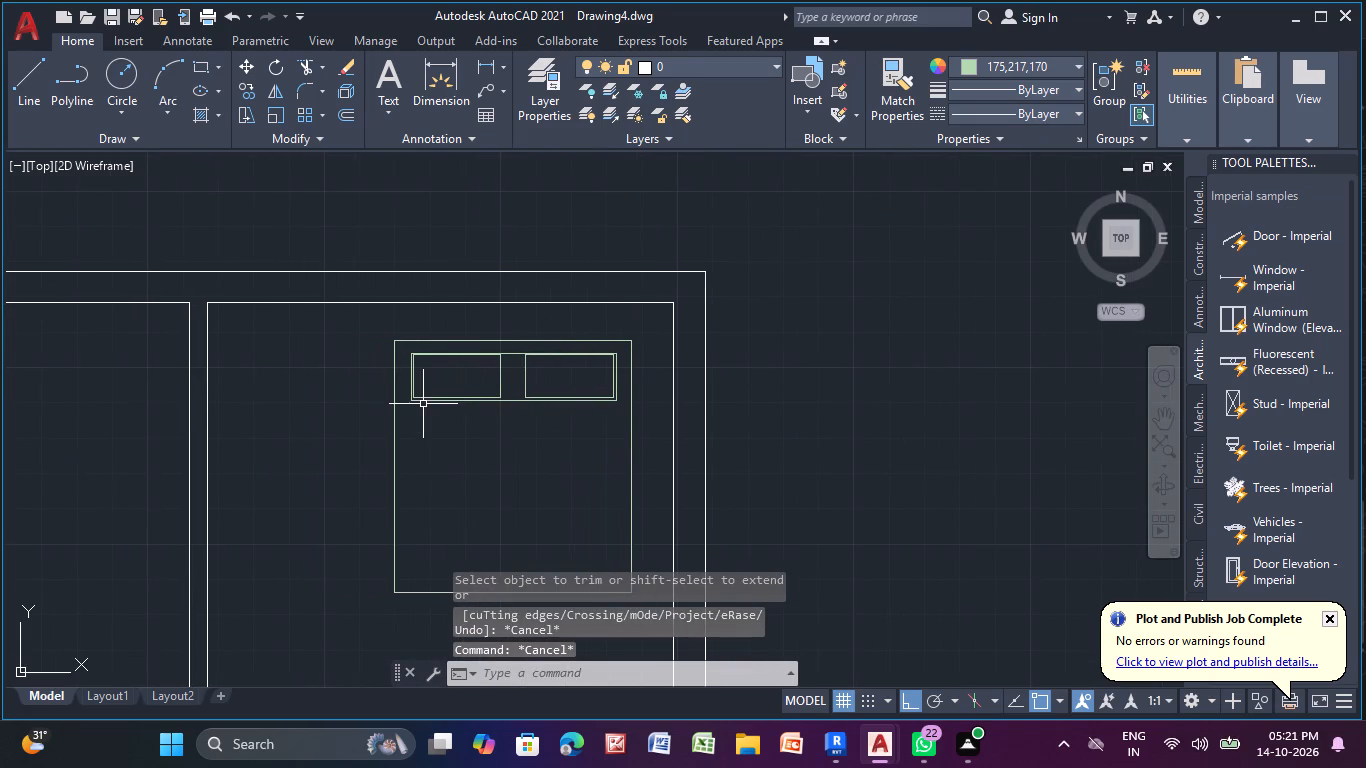
left_click(501, 367)
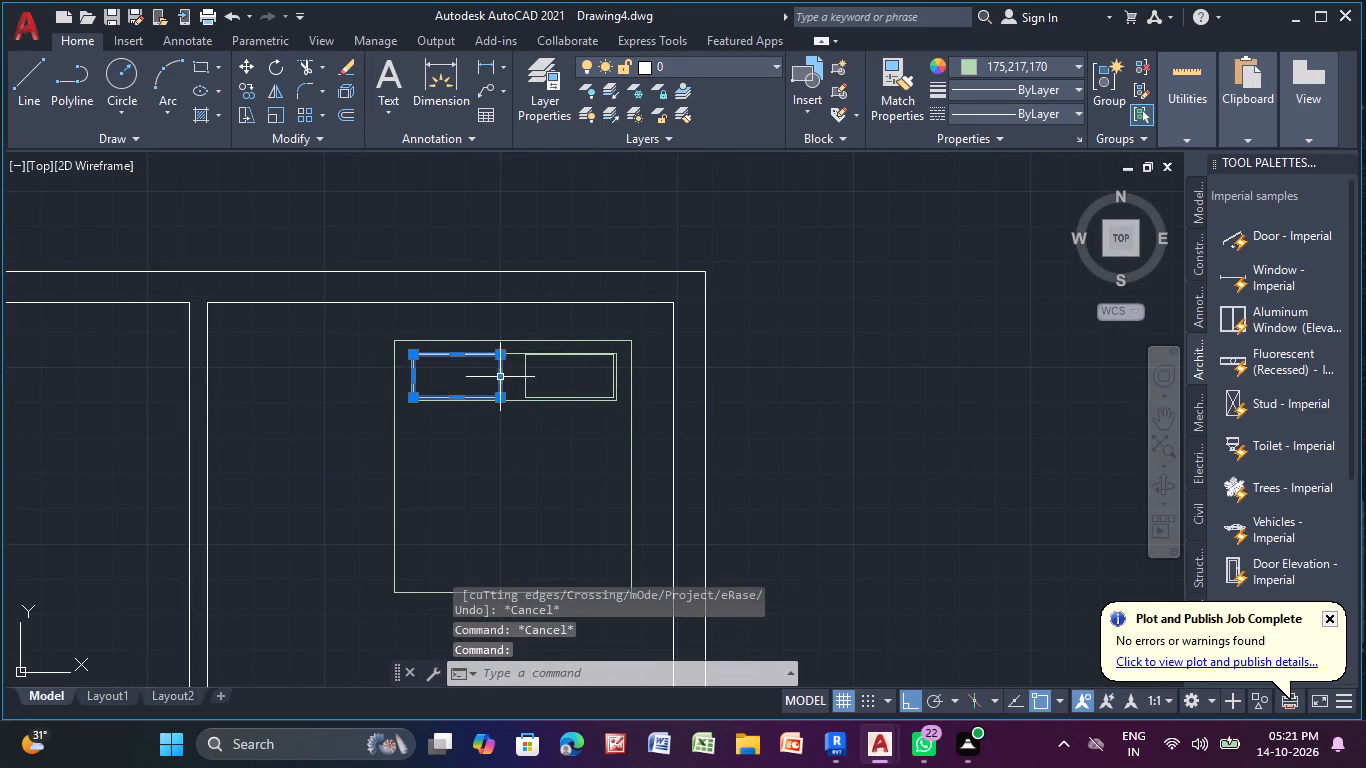
scroll(504, 377, "up", 3)
left_click_drag(476, 376, 494, 376)
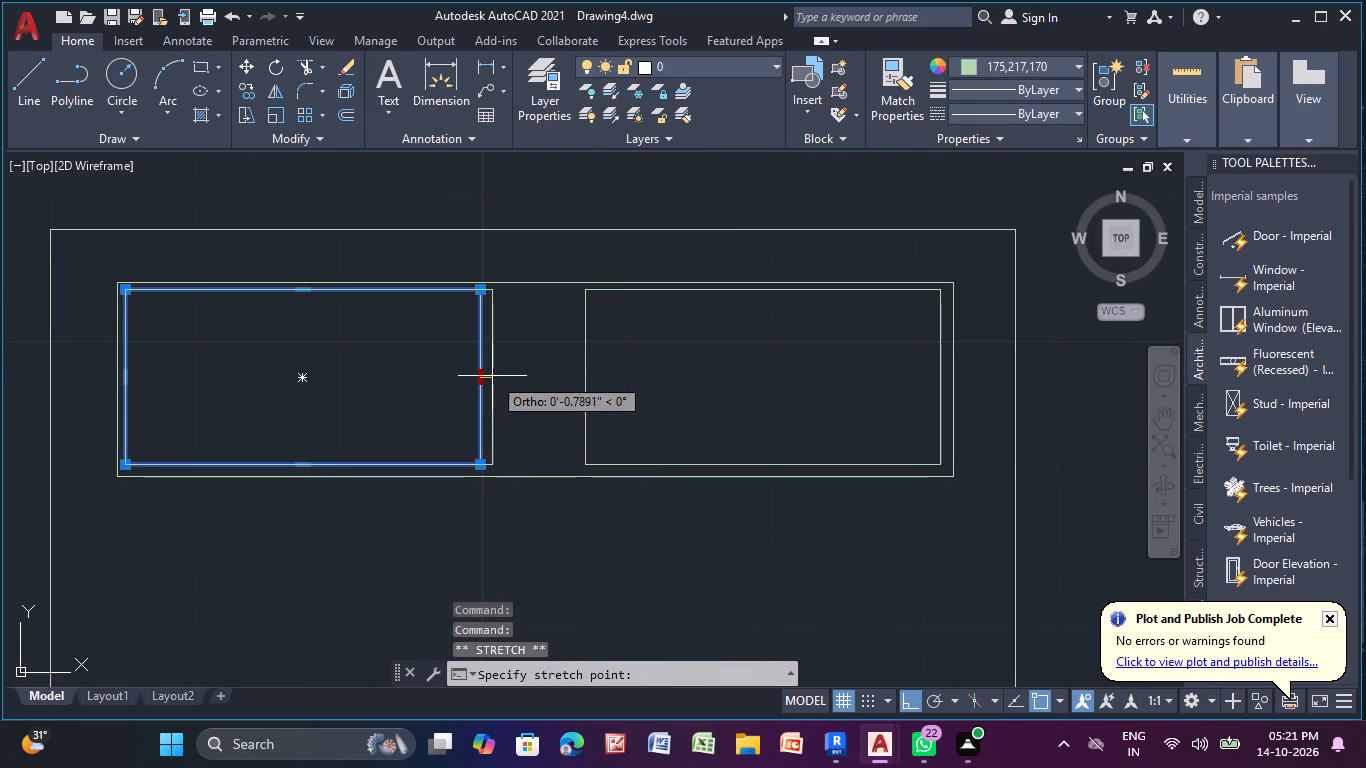
left_click_drag(494, 376, 511, 379)
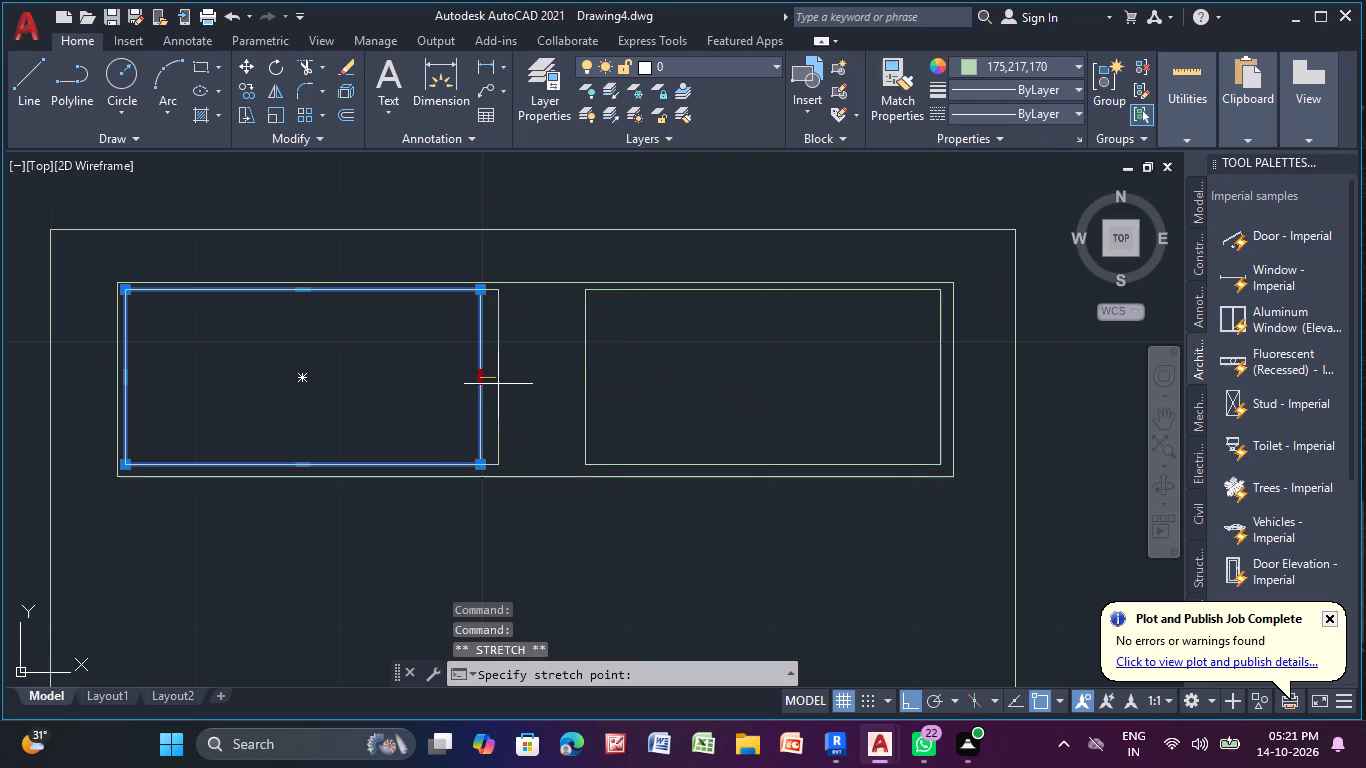
left_click(502, 385)
key("Escape")
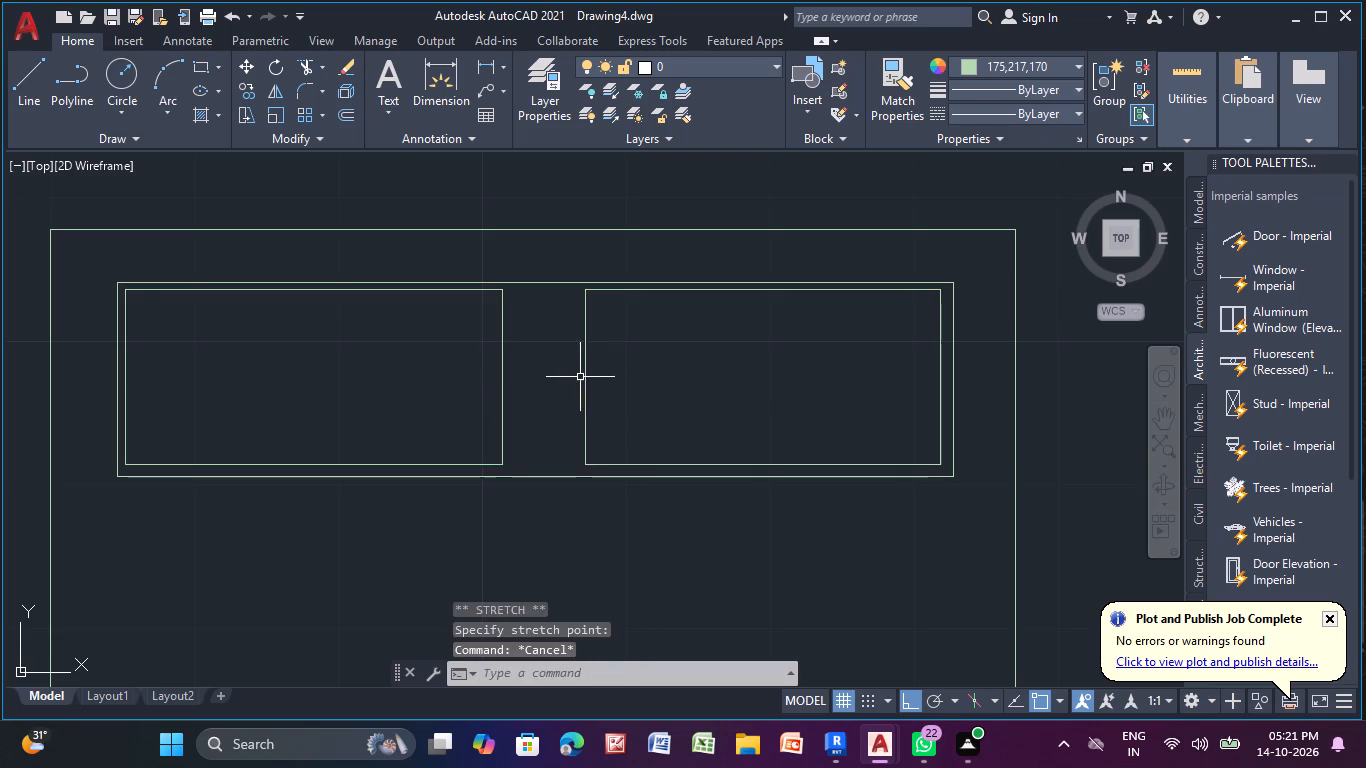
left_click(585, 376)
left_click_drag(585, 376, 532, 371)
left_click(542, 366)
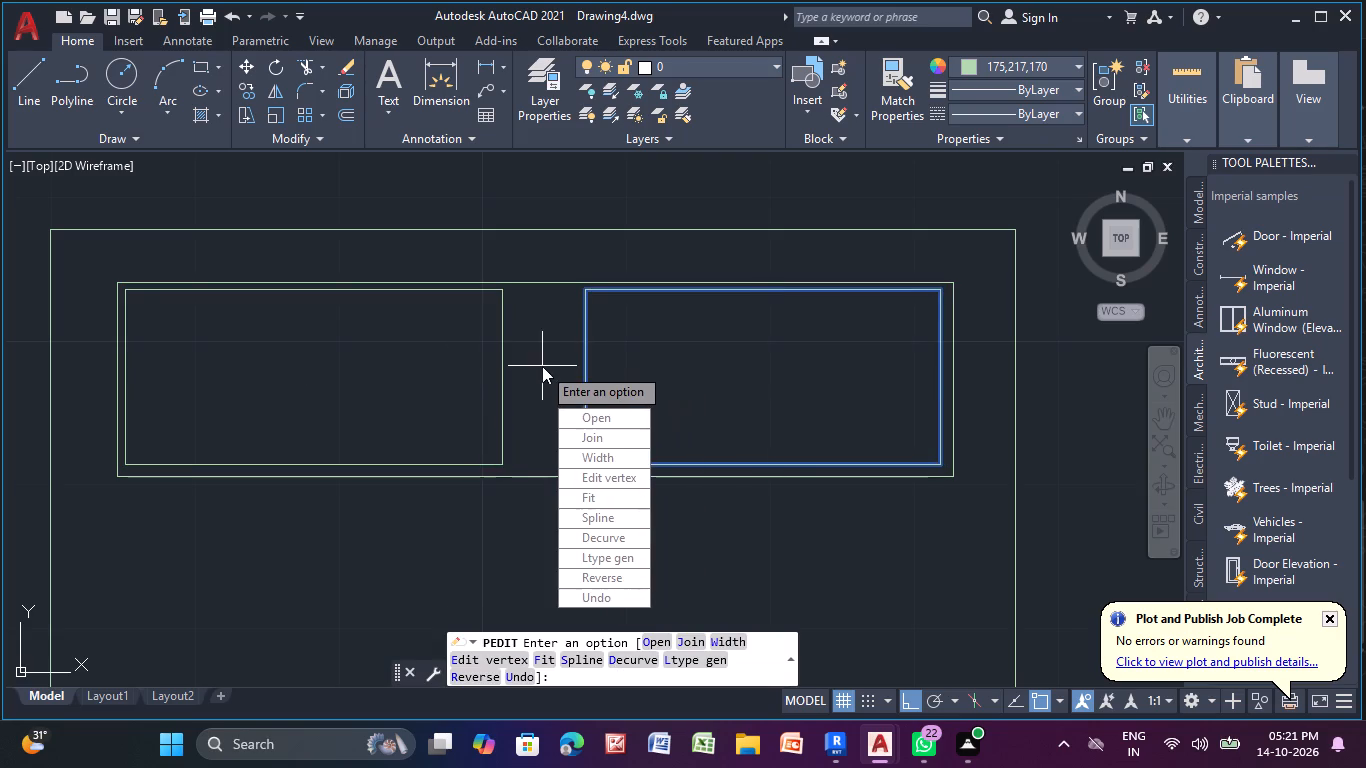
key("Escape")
Stretch the right pillow's inner edge about 4" towards the left pillow, leaving a narrow gap between them.
left_click(583, 367)
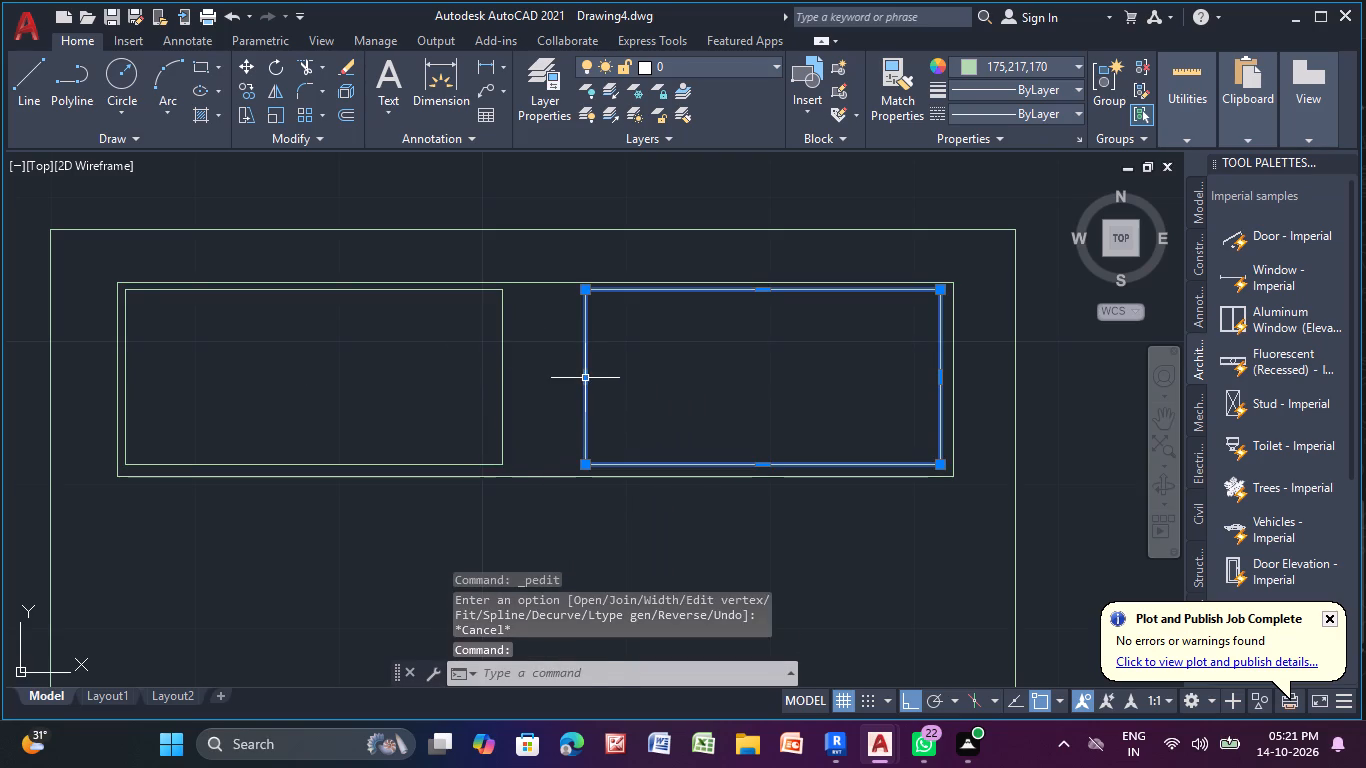
left_click_drag(586, 381, 537, 378)
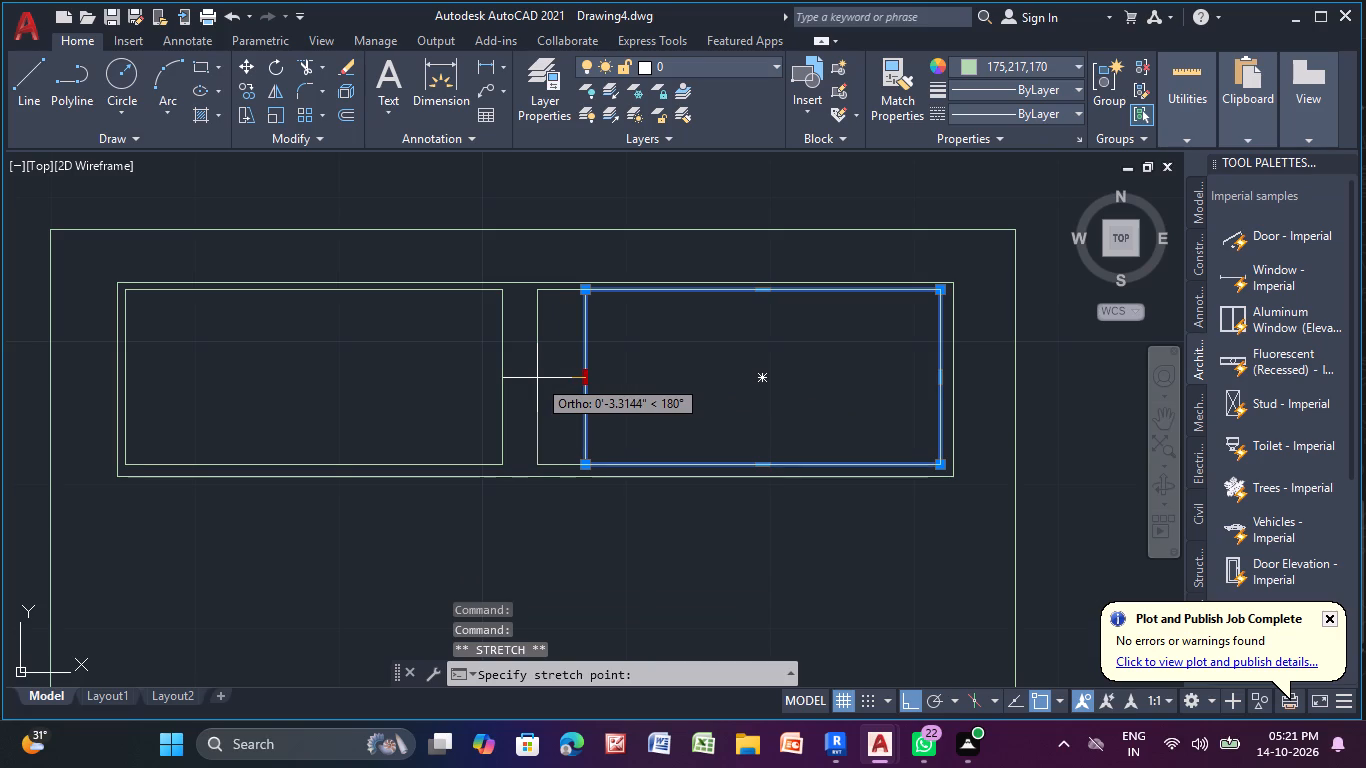
left_click(529, 378)
key("Escape")
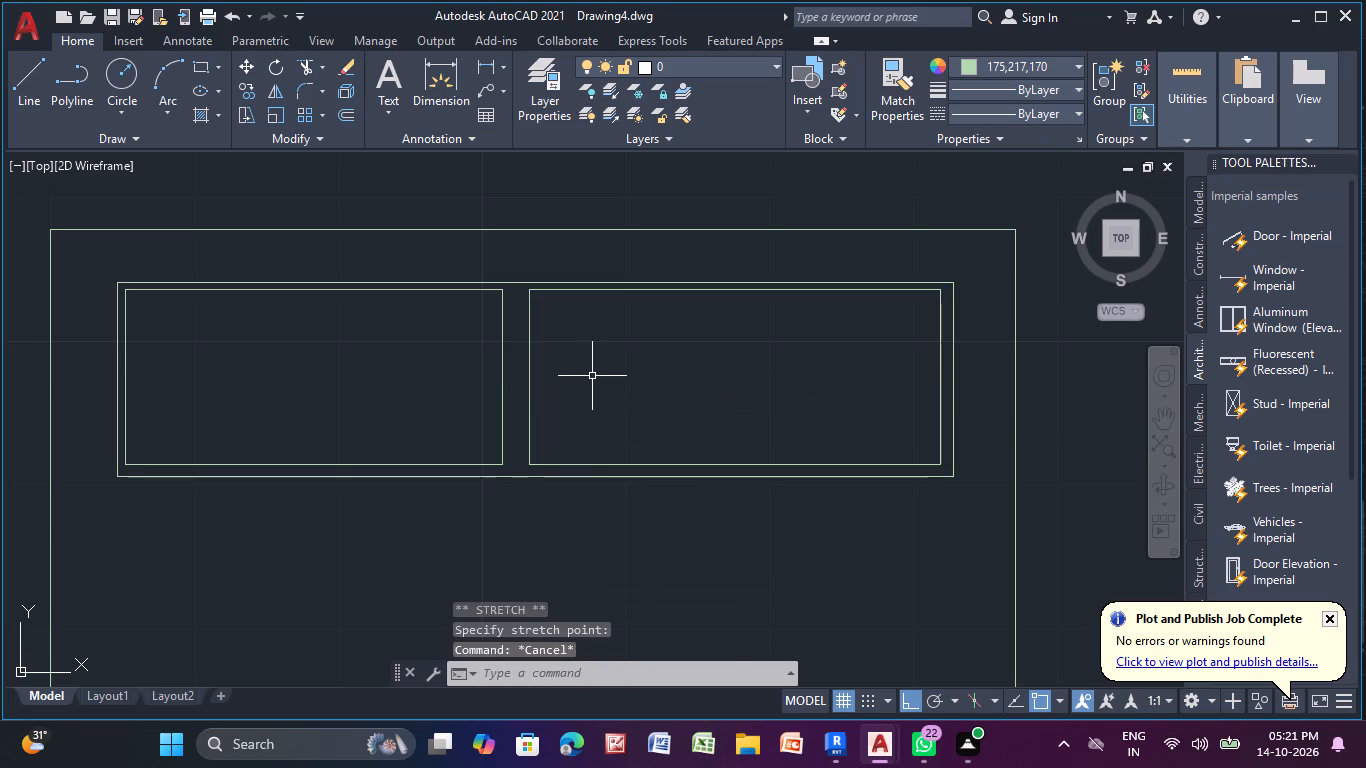
Draw a triangular blanket fold from the pillow frame's bottom midpoint to both bed sides, with a horizontal base across the bed's full width.
scroll(588, 378, "down", 3)
middle_click_drag(585, 444, 546, 364)
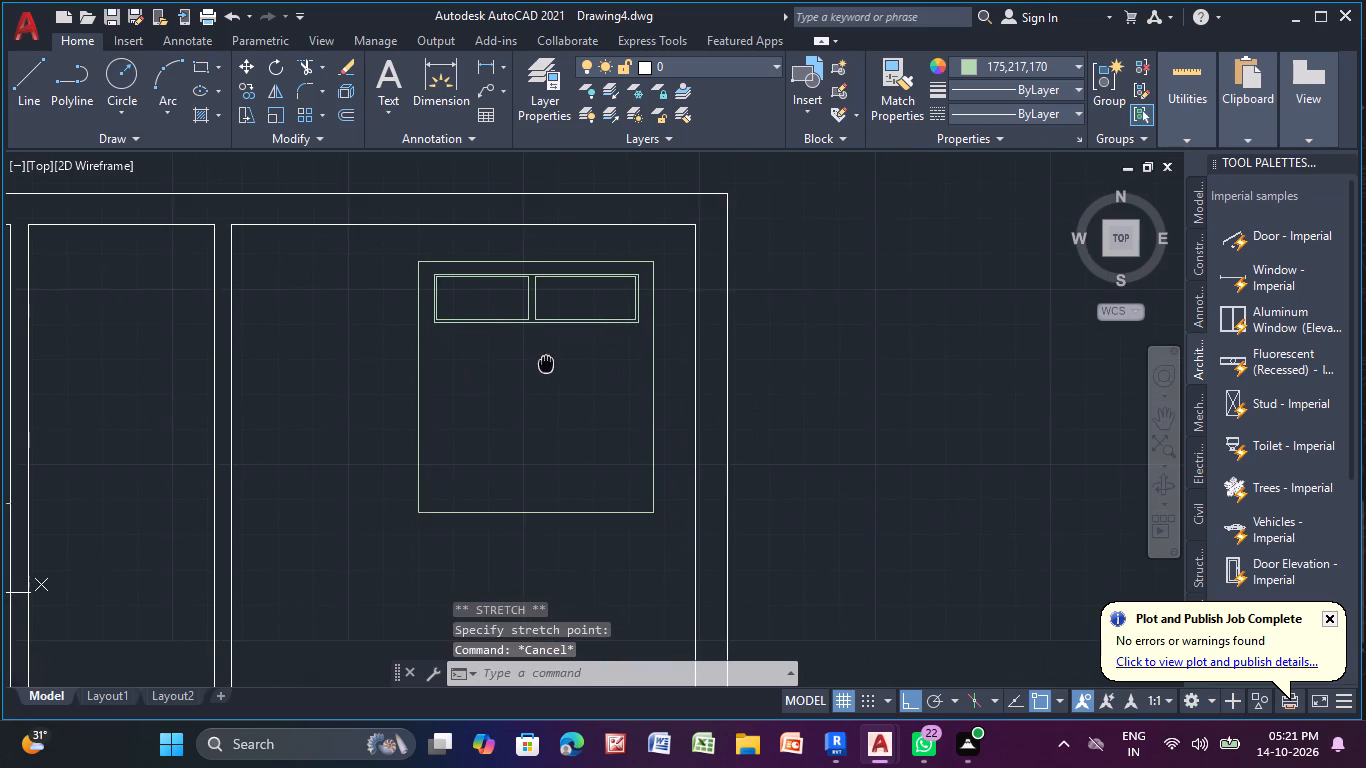
middle_click_drag(546, 364, 509, 378)
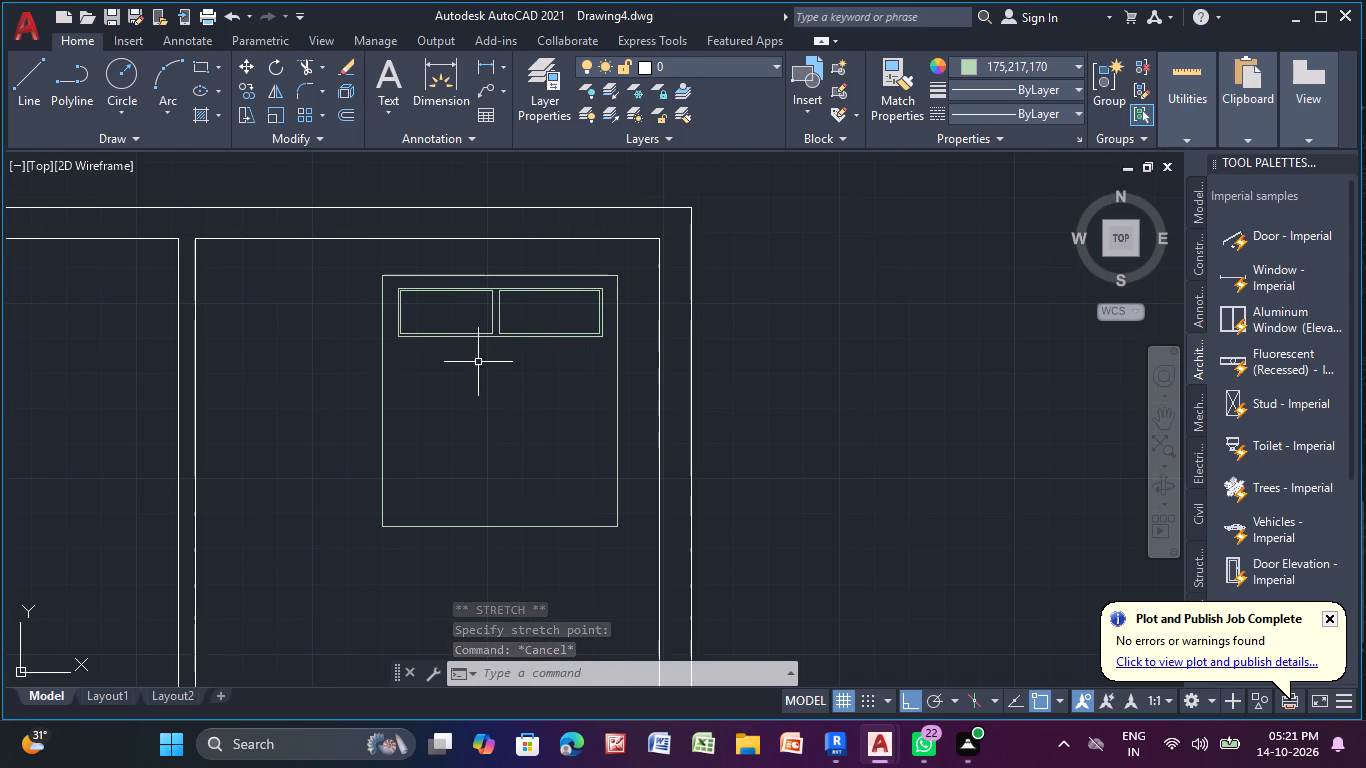
left_click(18, 80)
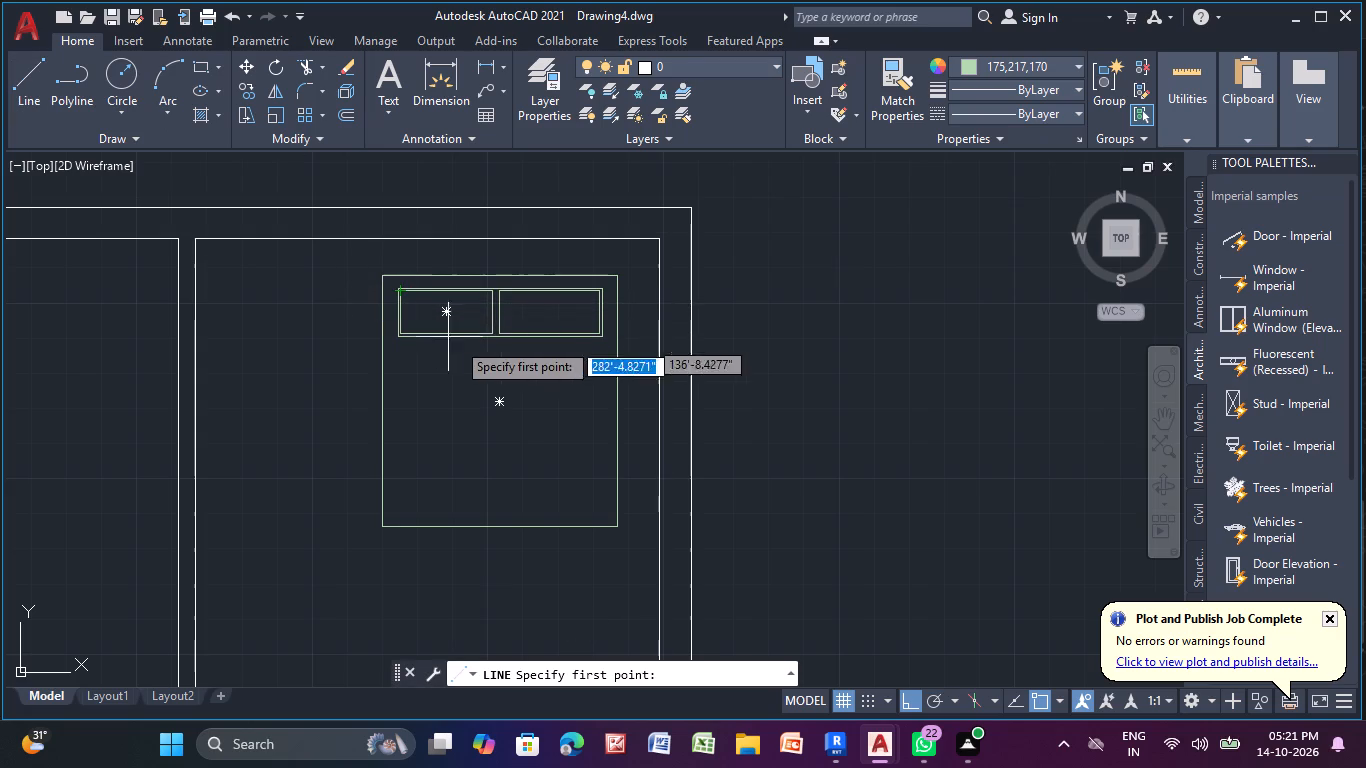
scroll(493, 341, "up", 4)
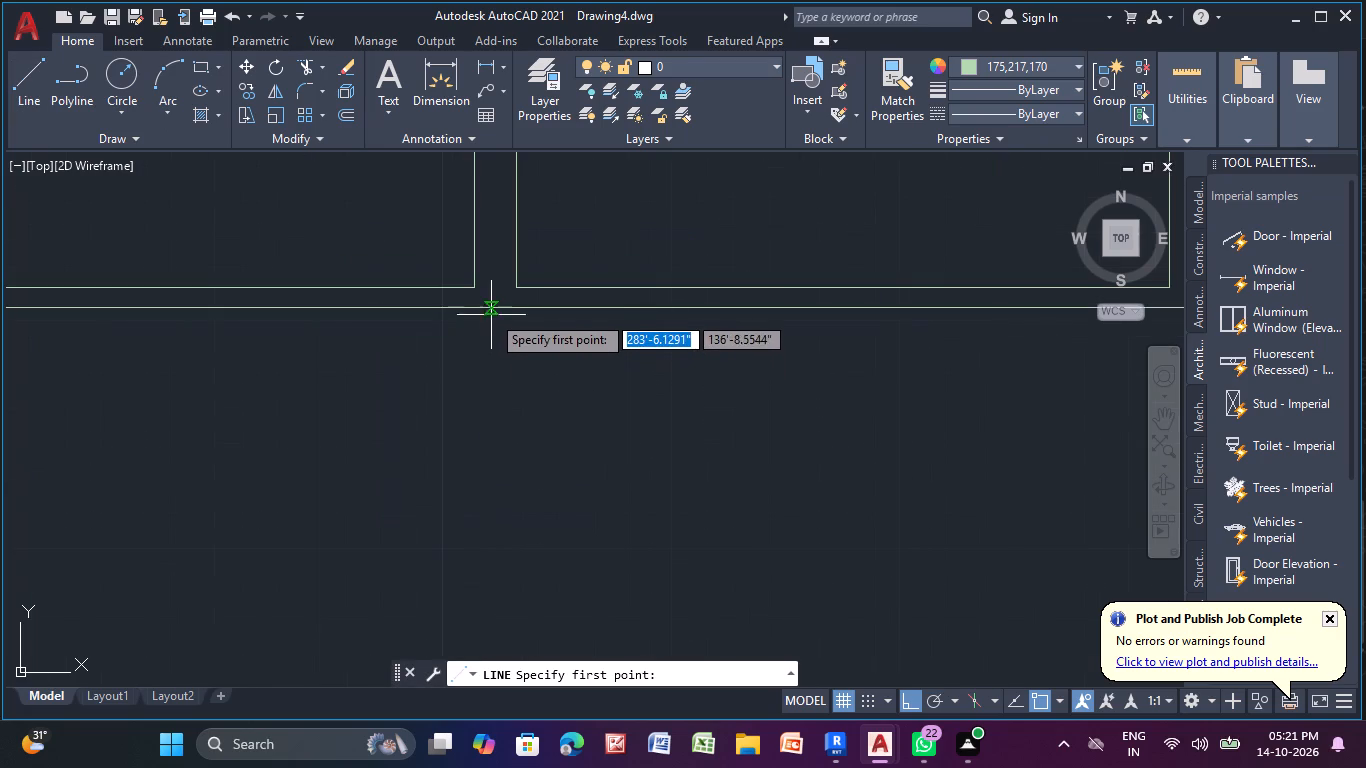
left_click(495, 307)
scroll(287, 434, "down", 3)
middle_click_drag(288, 434, 367, 351)
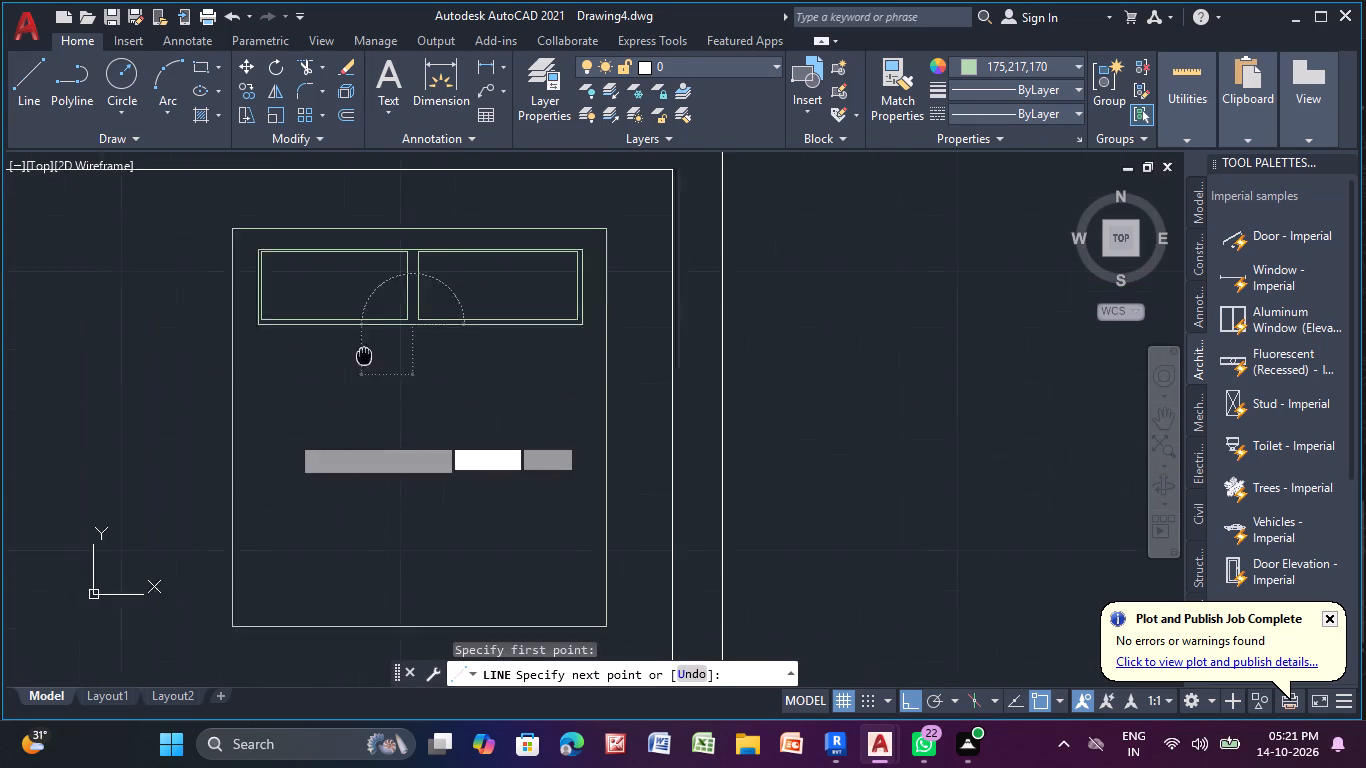
middle_click_drag(367, 351, 370, 348)
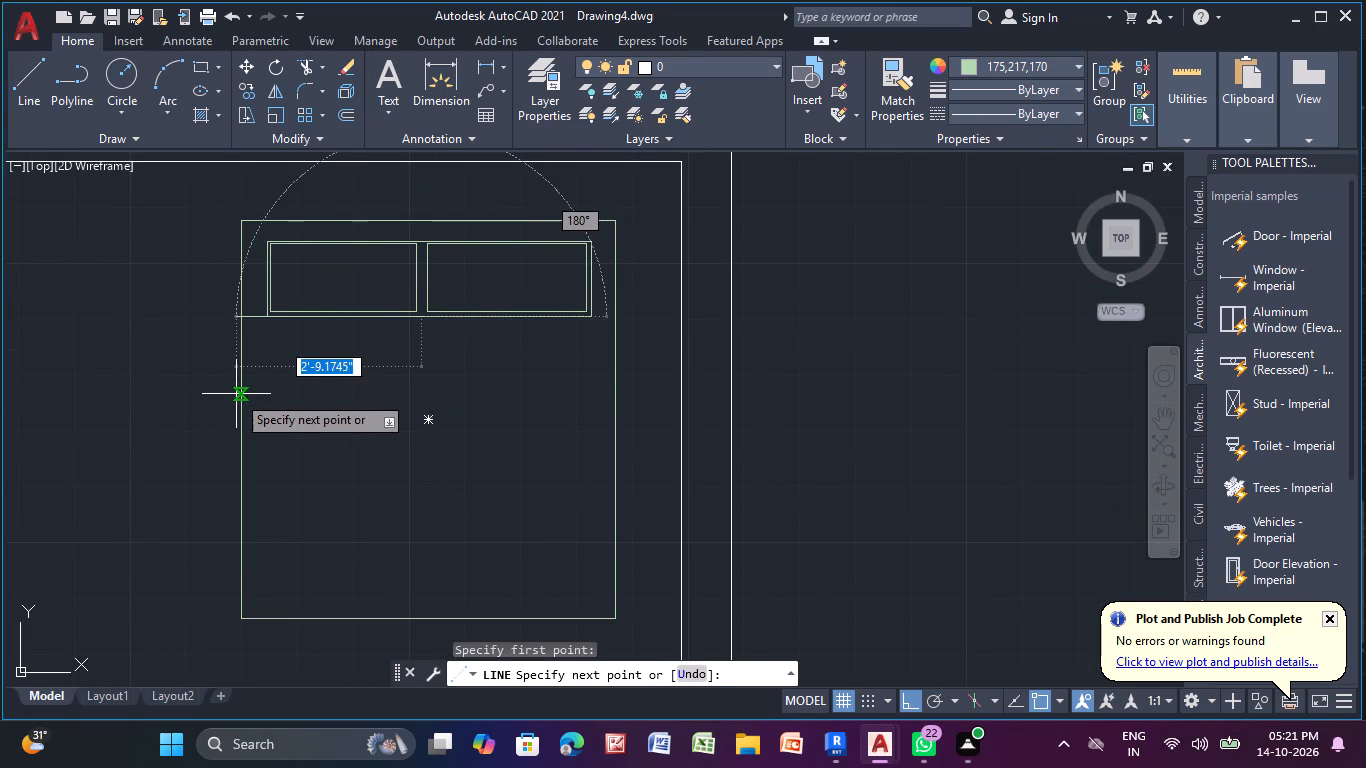
left_click(239, 394)
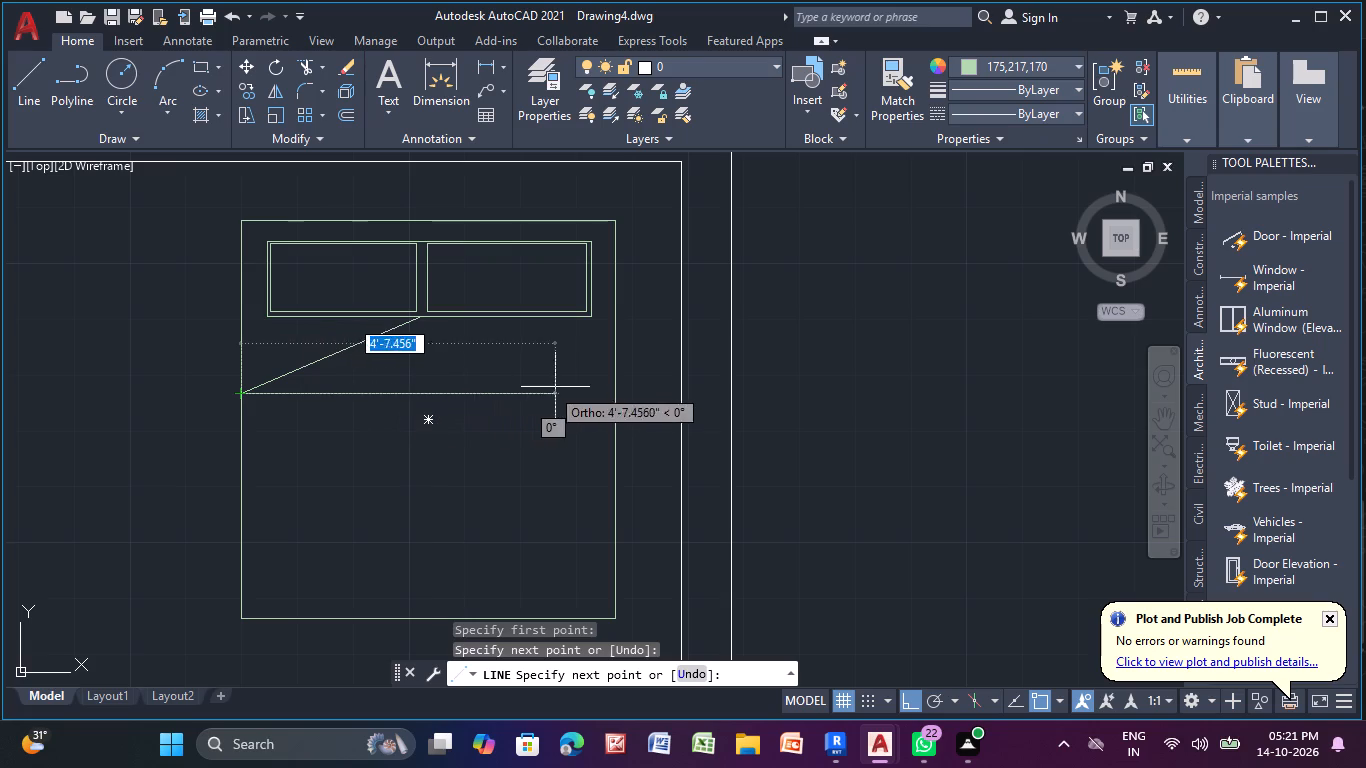
left_click(611, 398)
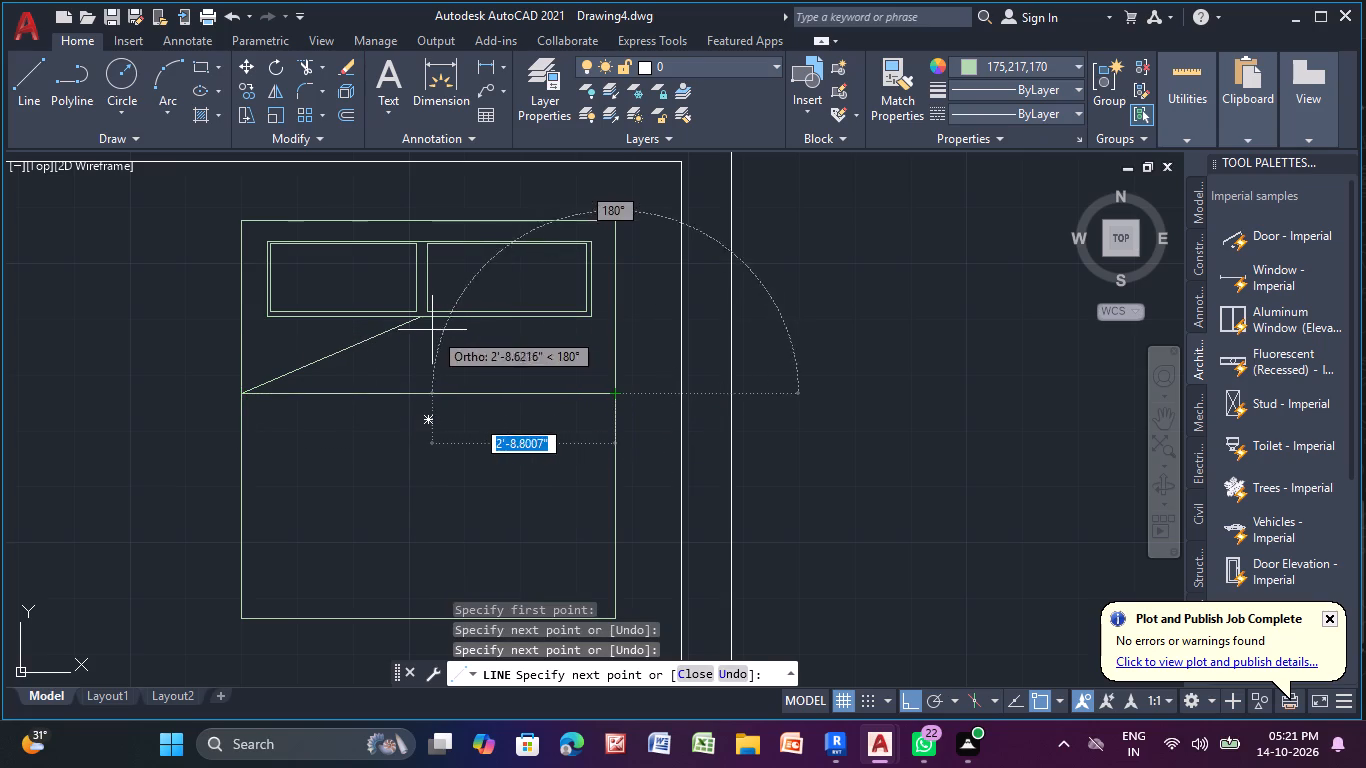
left_click(419, 322)
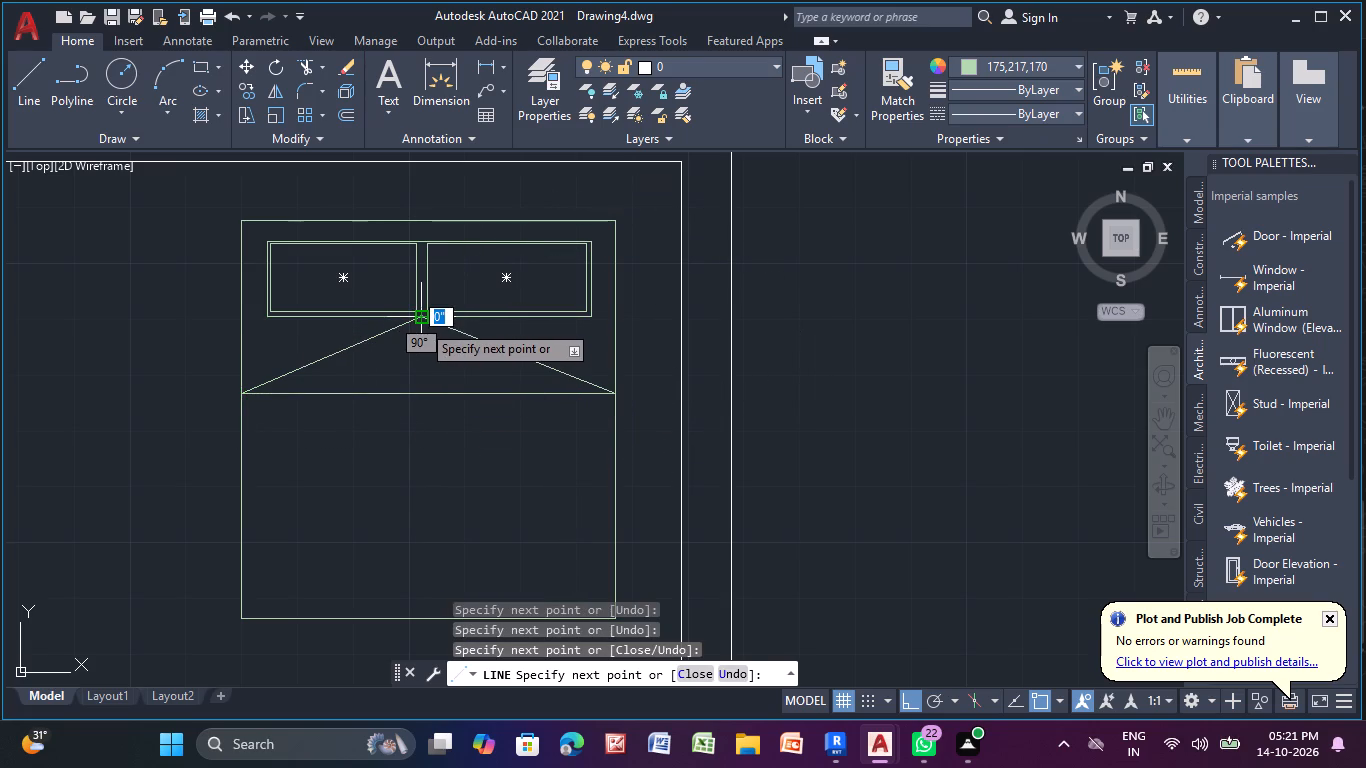
Draw two inner fold lines from the pillow frame's bottom midpoint down to the horizontal base, one slanting to each side.
left_click(347, 391)
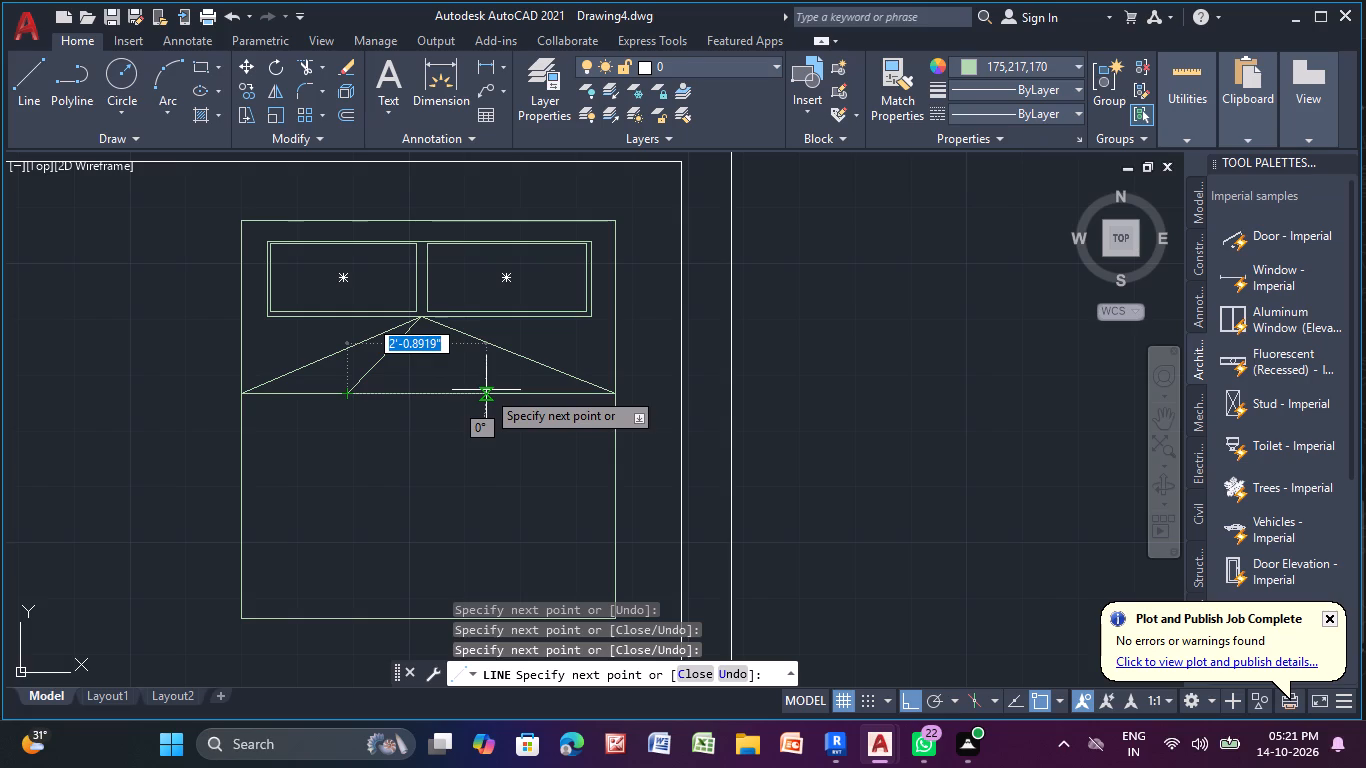
key("Escape")
left_click(18, 78)
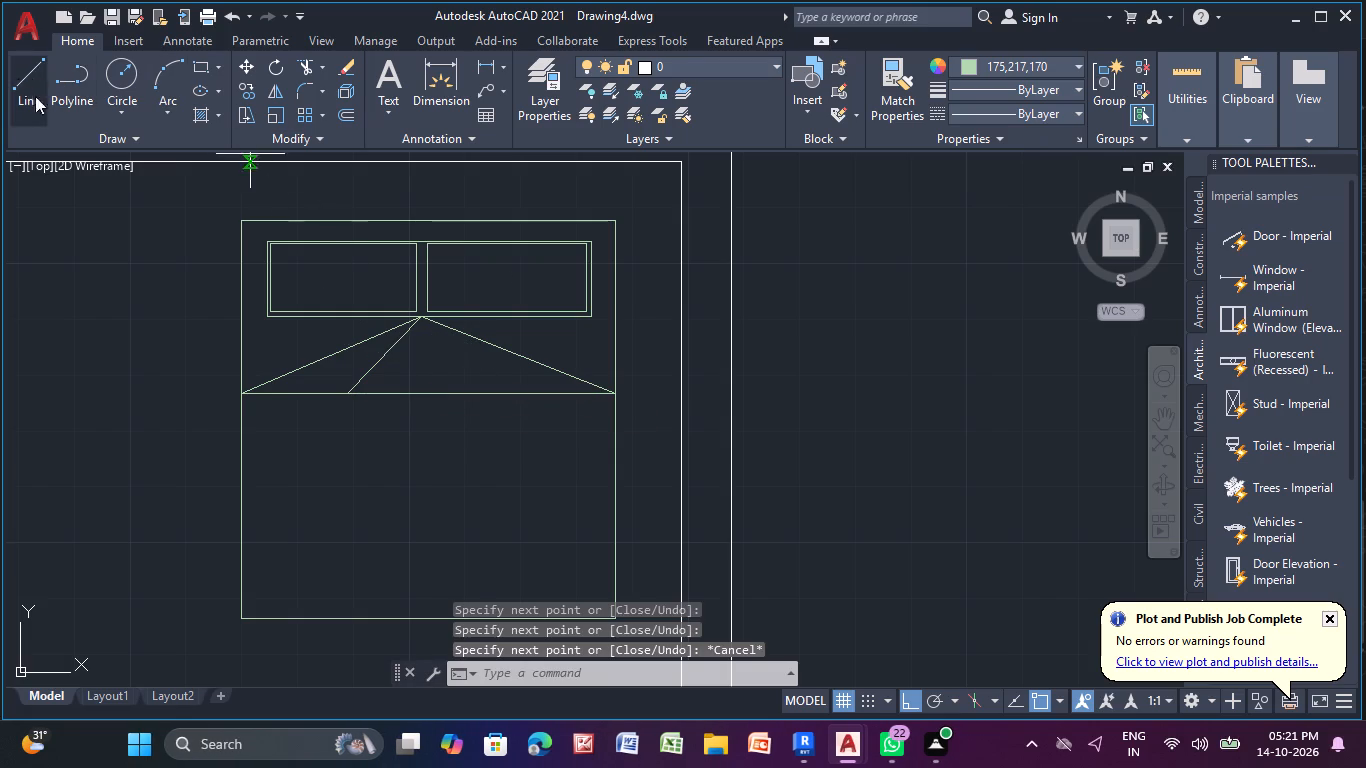
left_click(419, 321)
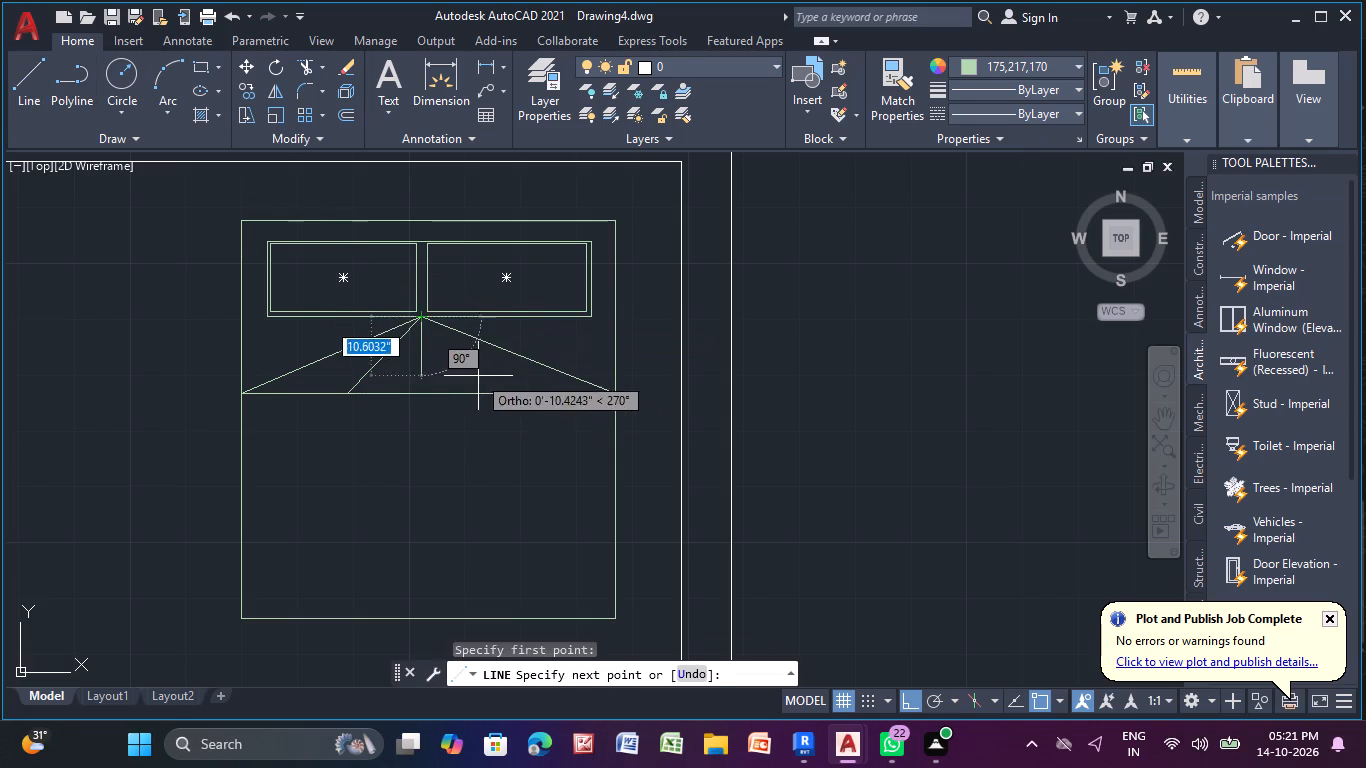
left_click(511, 397)
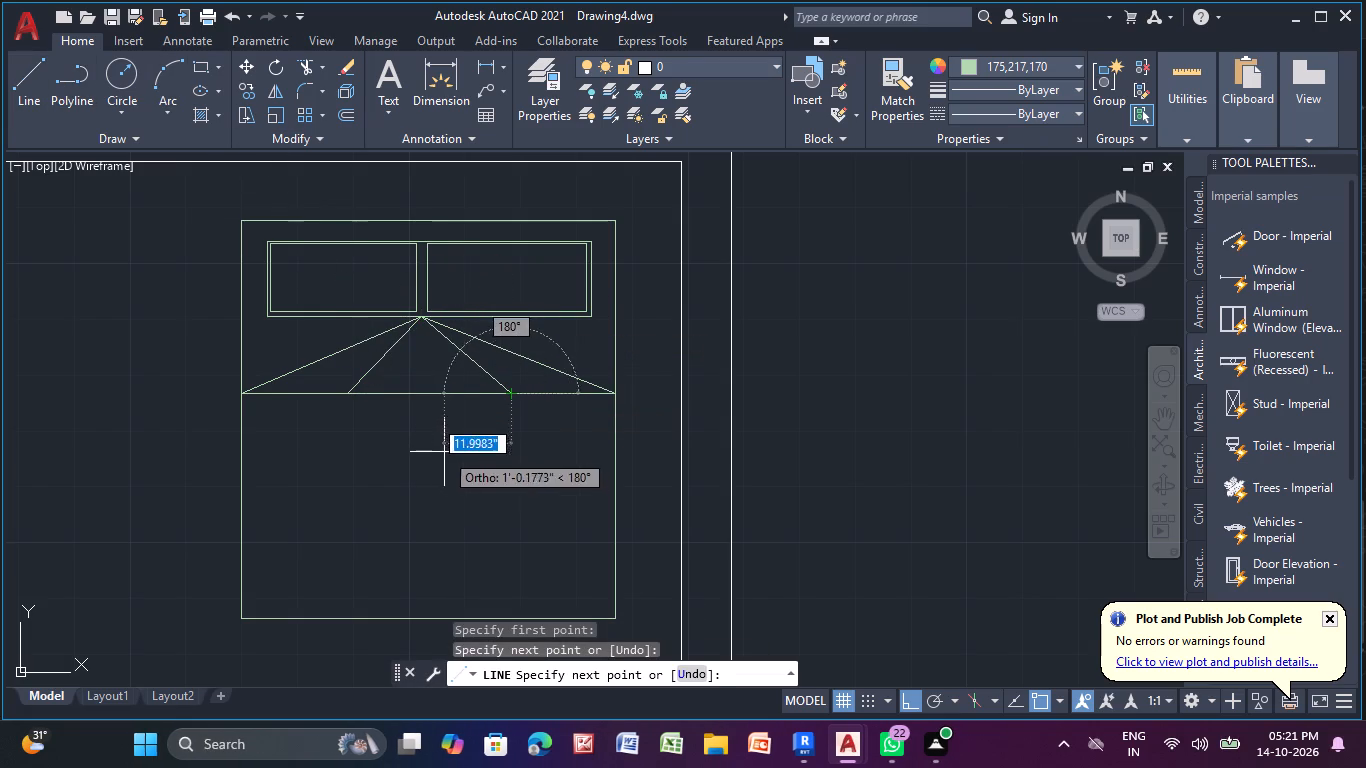
key("Escape")
key("Escape")
key("Escape")
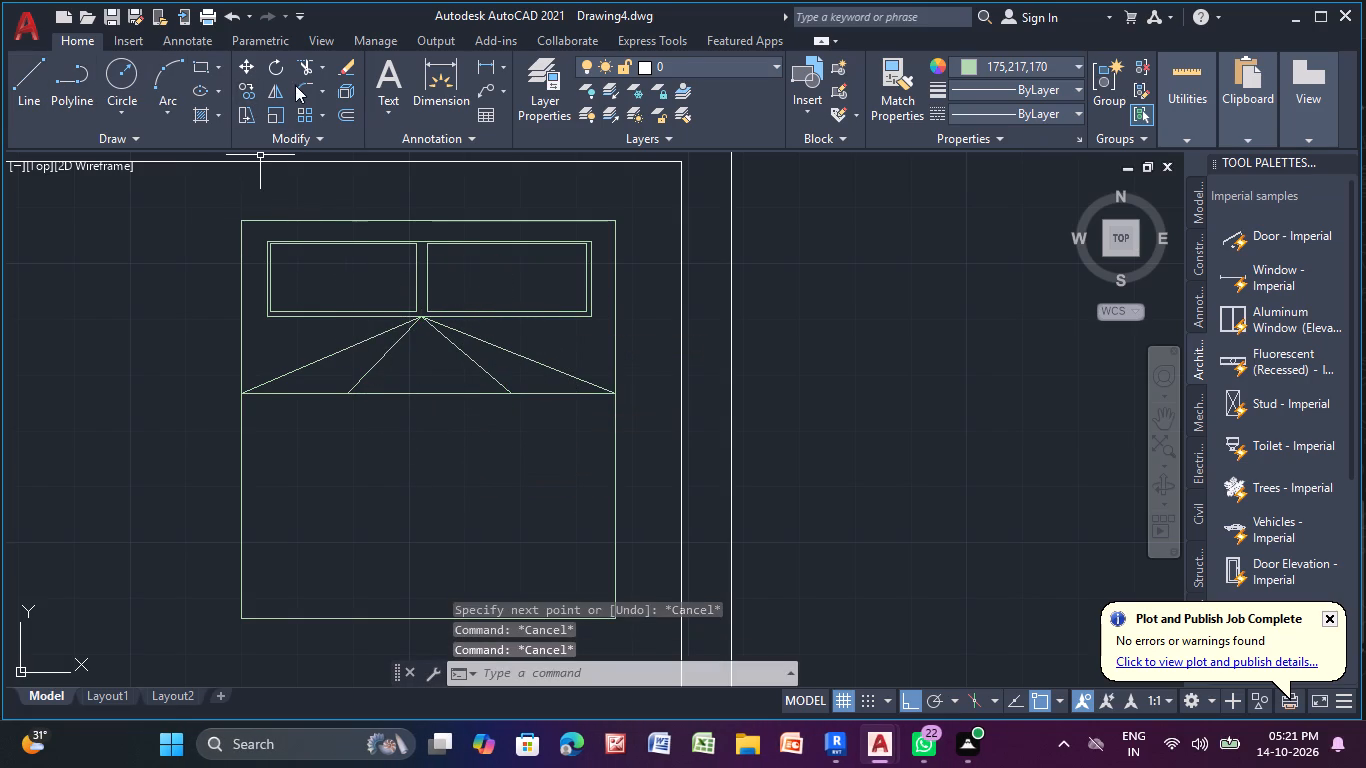
Trim away the fold's entire horizontal base: the span between the inner fold lines and both outer pieces.
left_click_drag(309, 68, 318, 81)
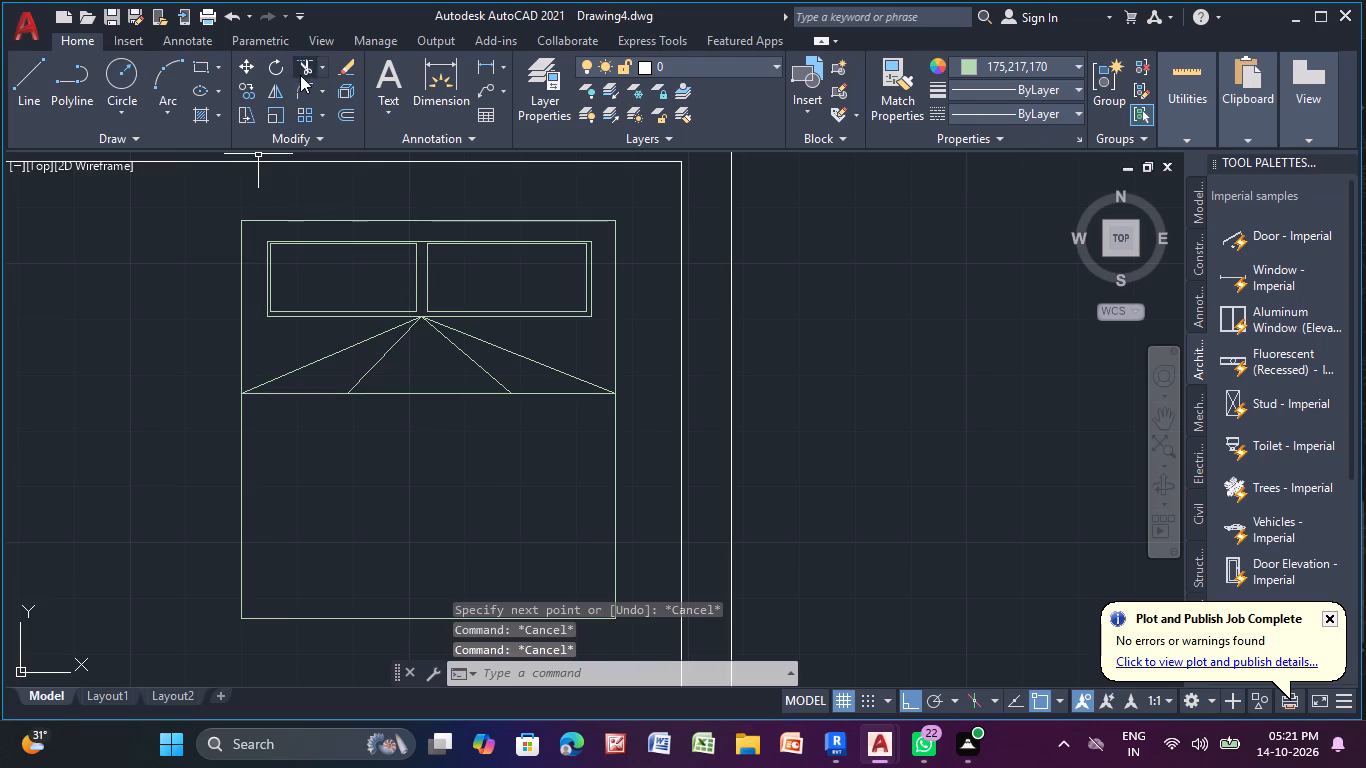
left_click(303, 63)
left_click_drag(419, 351, 410, 437)
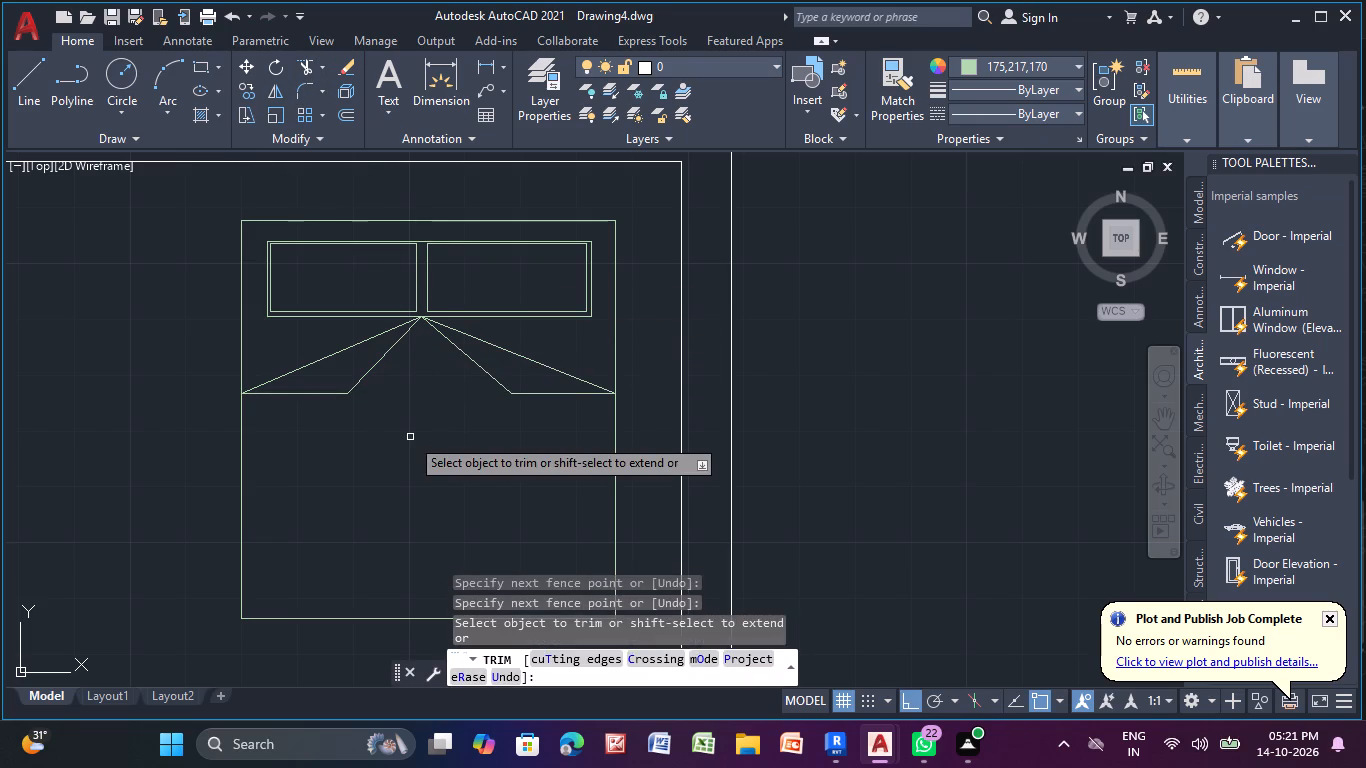
key("Escape")
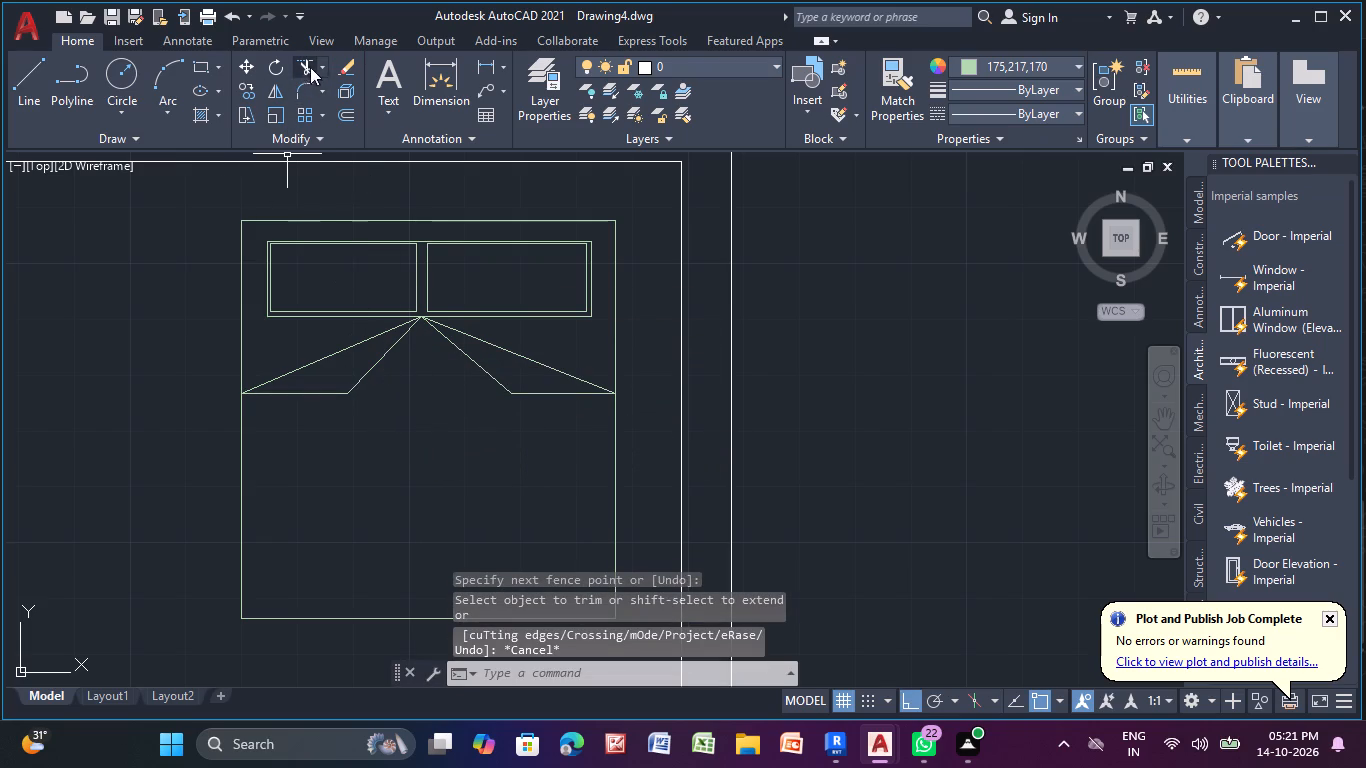
left_click_drag(306, 64, 317, 77)
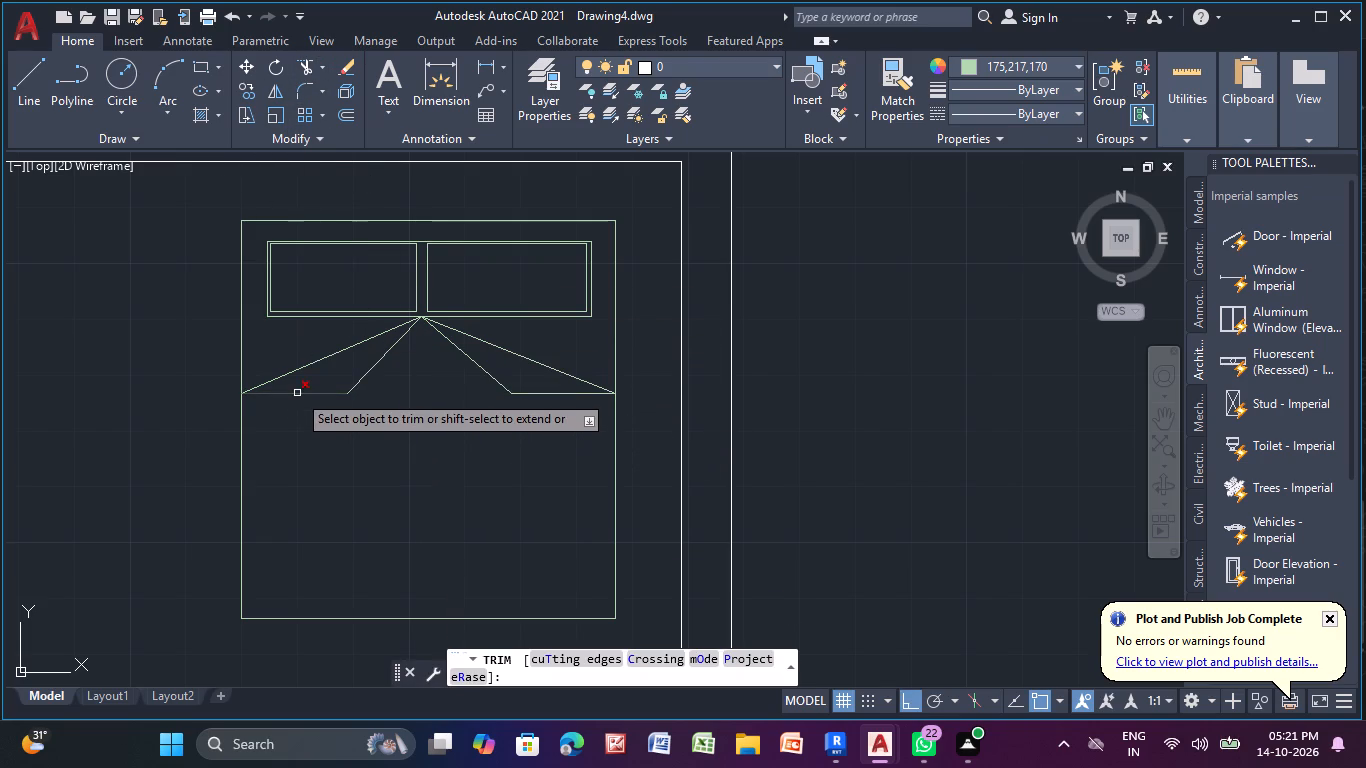
left_click(297, 393)
left_click(546, 396)
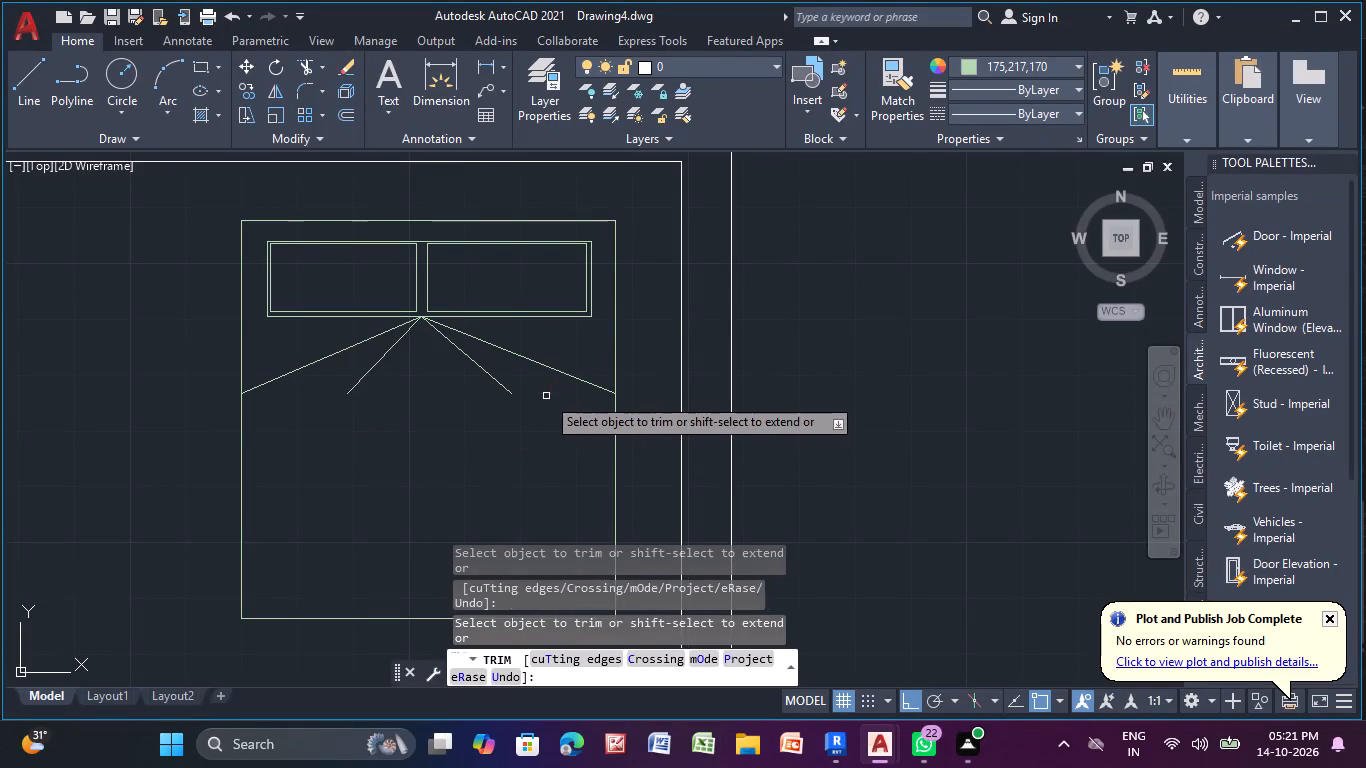
key("Escape")
key("Escape")
key("Escape")
key("Escape")
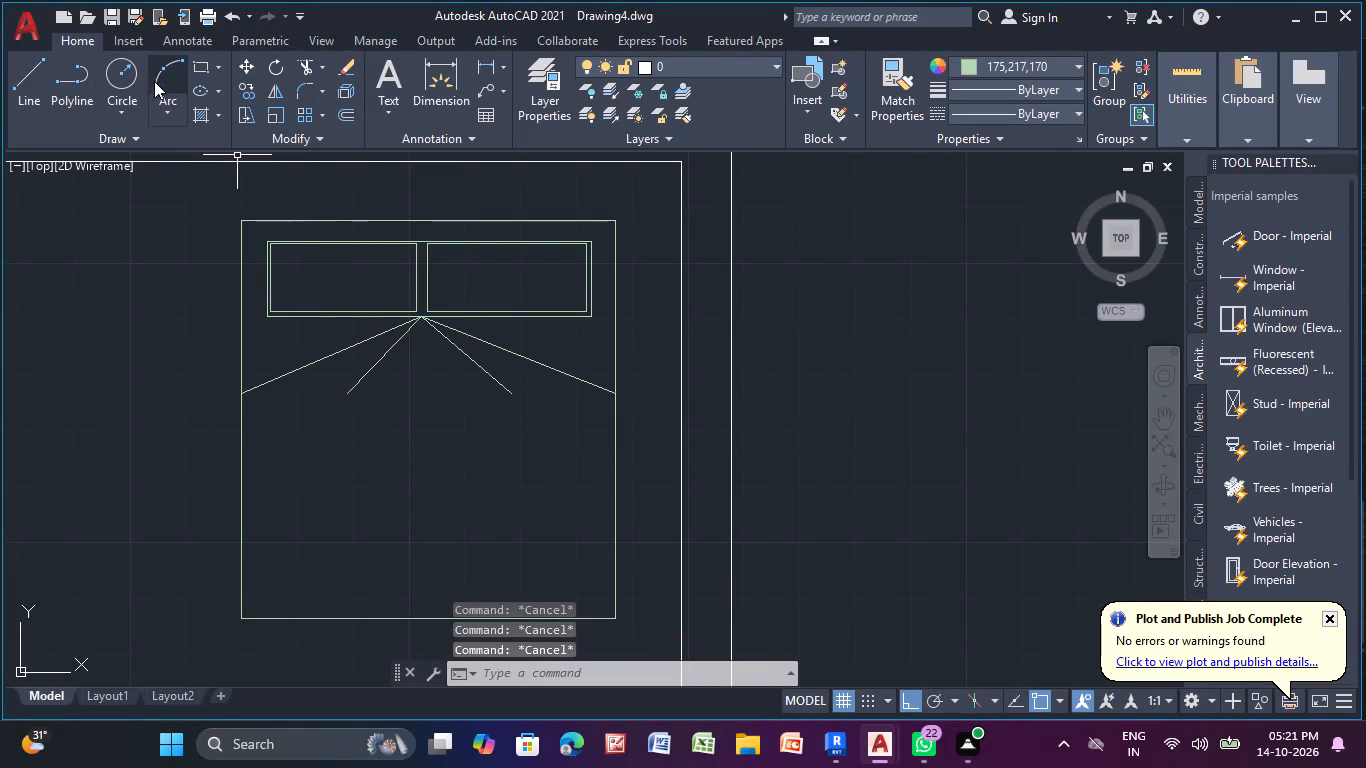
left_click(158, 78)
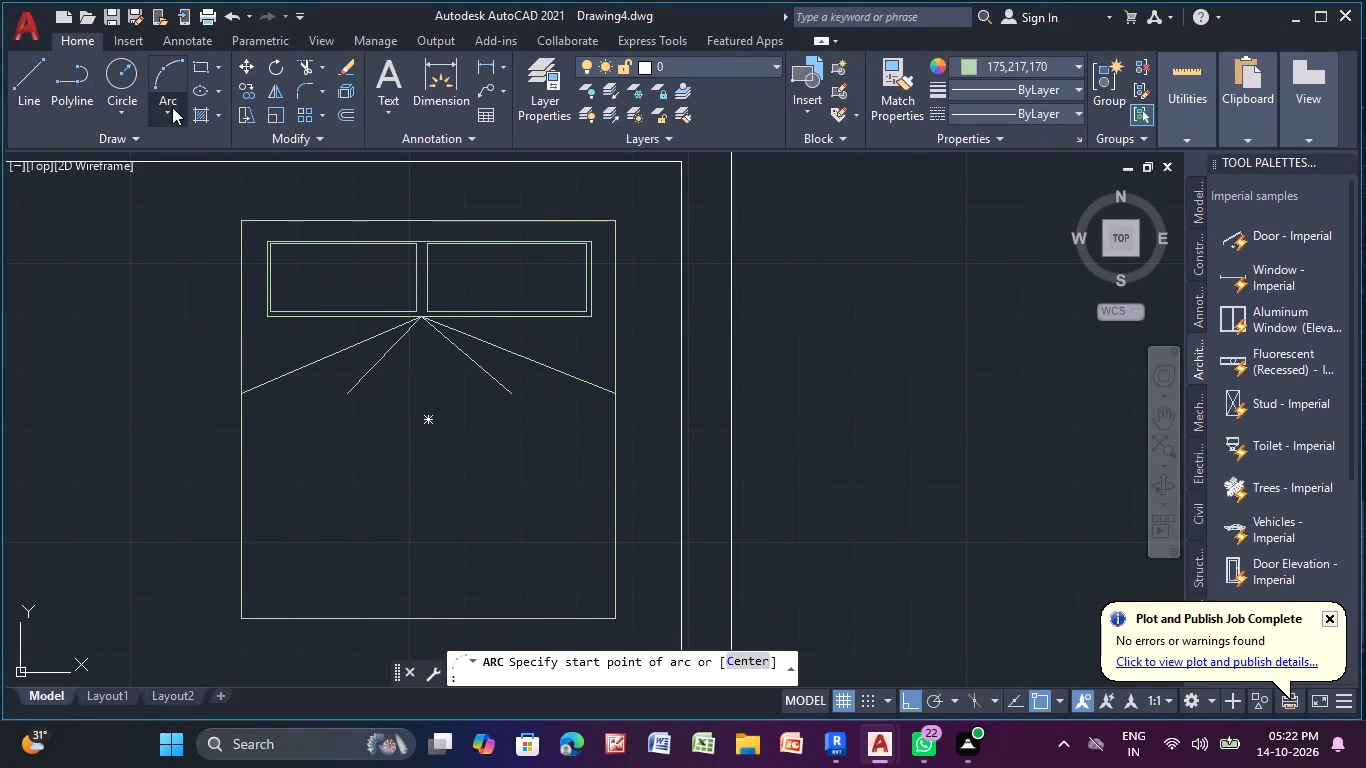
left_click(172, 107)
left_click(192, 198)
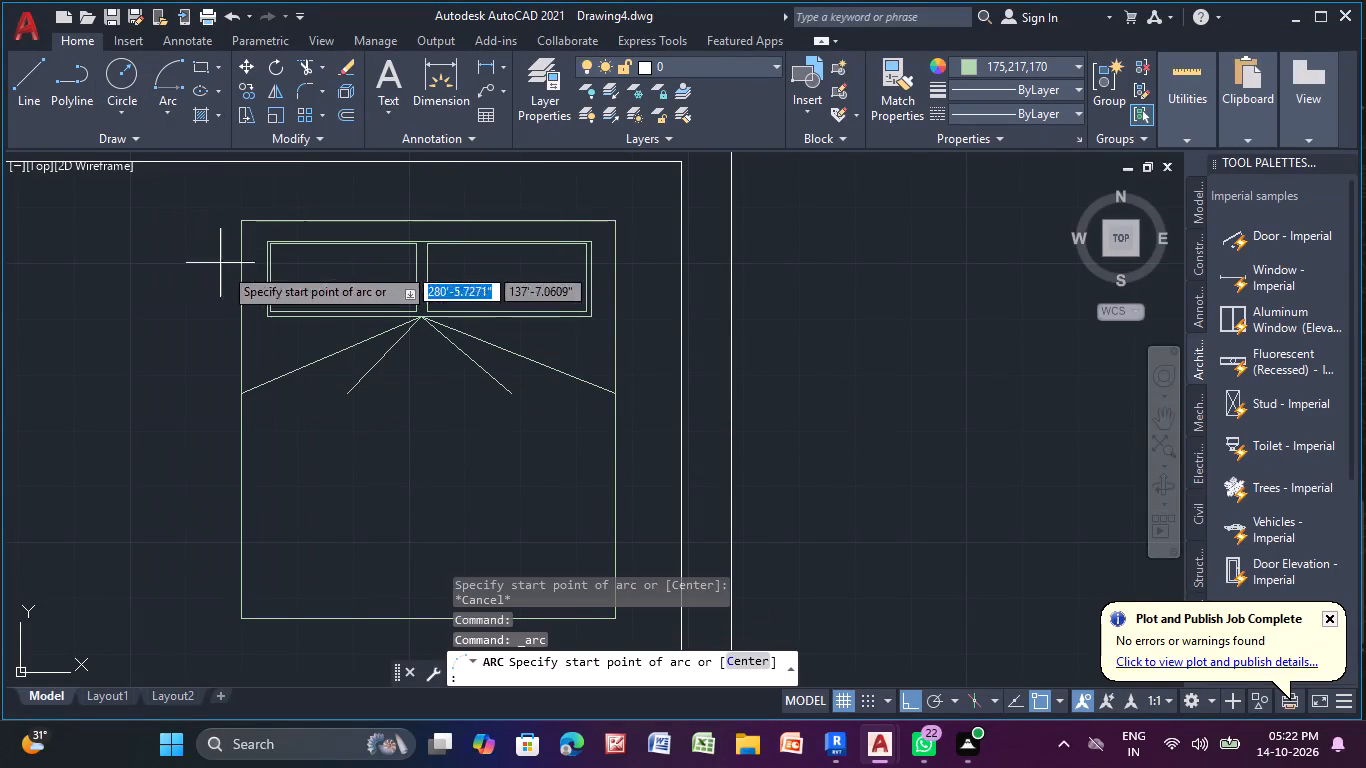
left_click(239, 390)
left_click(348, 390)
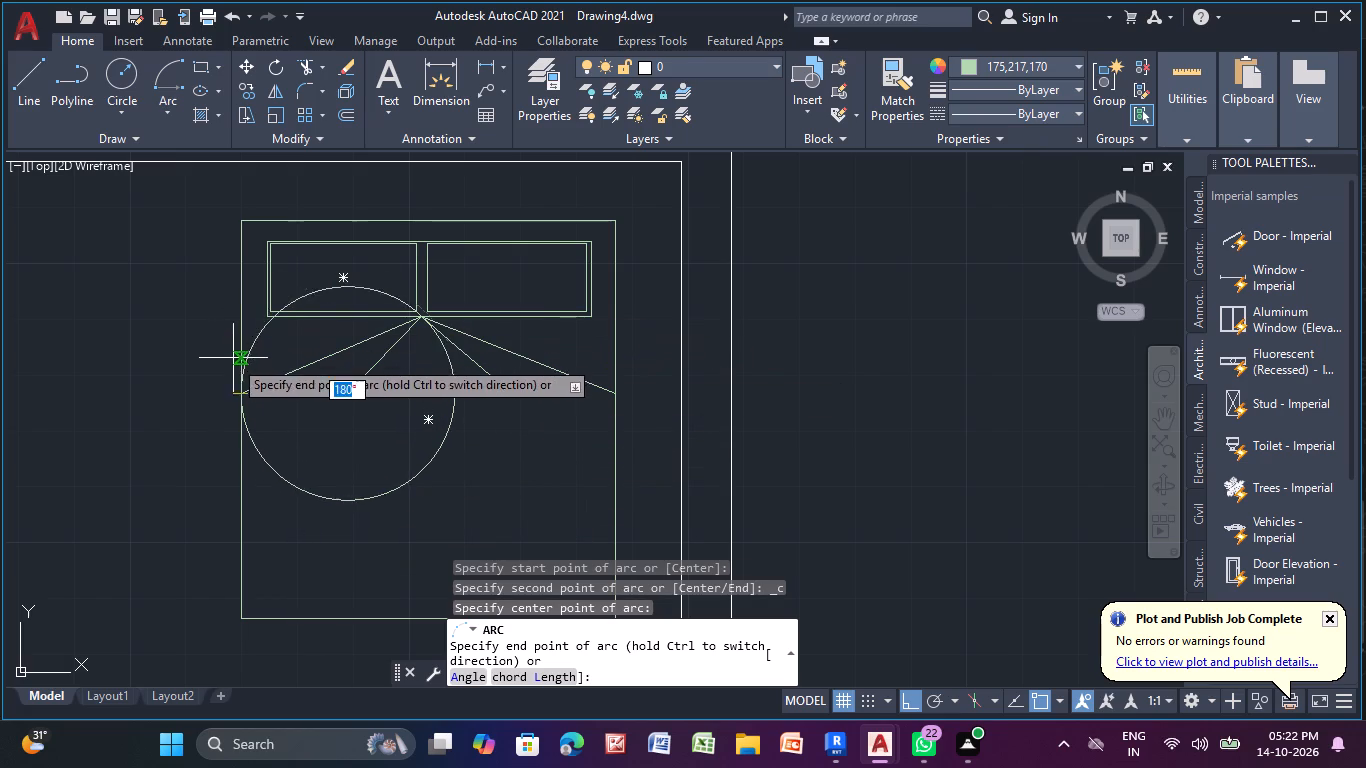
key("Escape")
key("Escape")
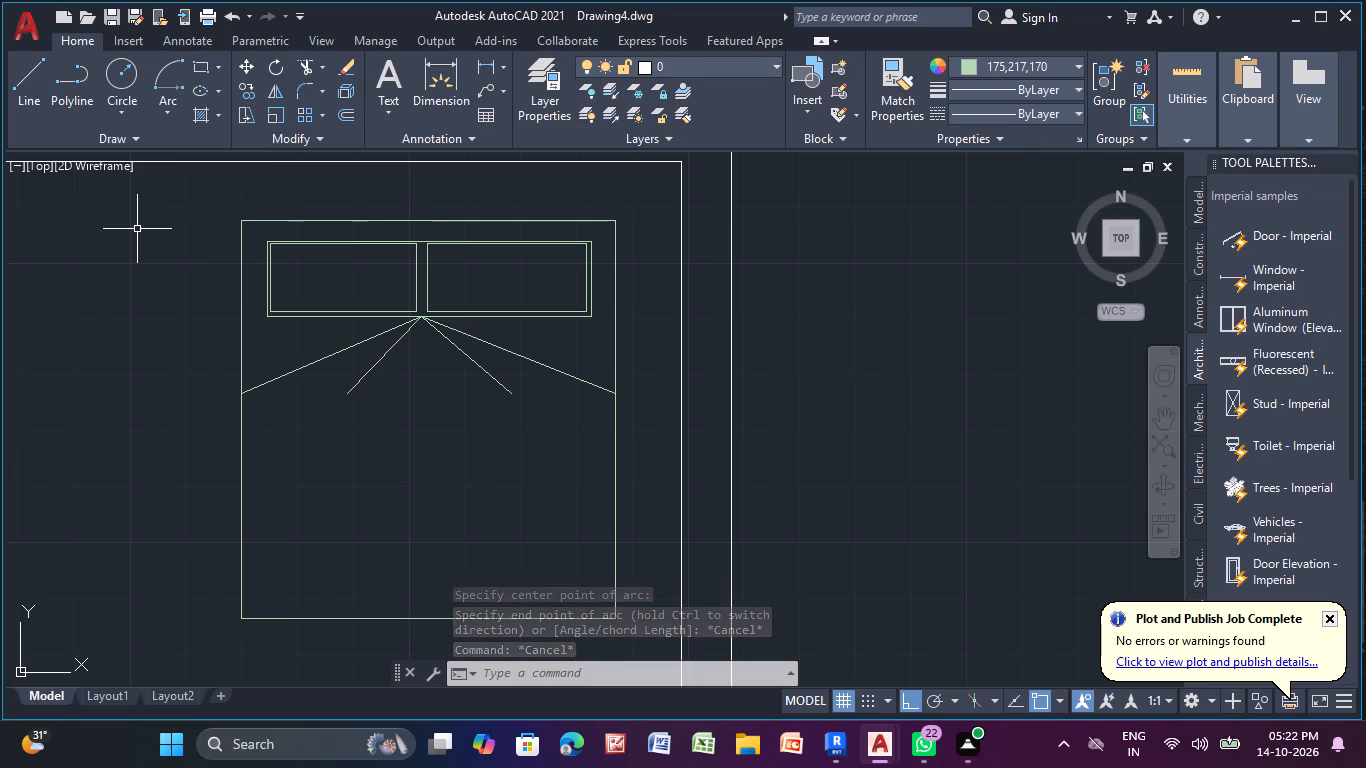
Draw a three-point arc bulging upward between the lower ends of the two left fold lines.
left_click(158, 71)
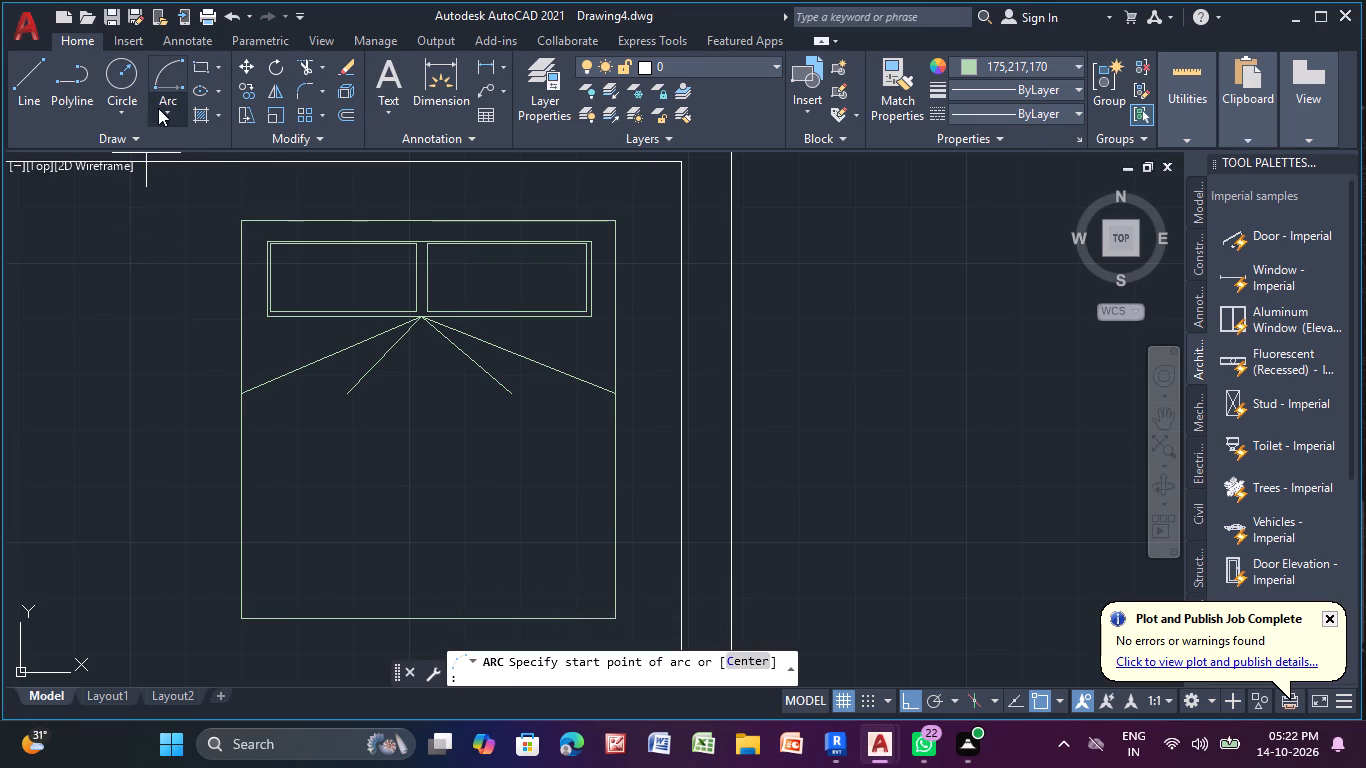
left_click(170, 118)
left_click(181, 144)
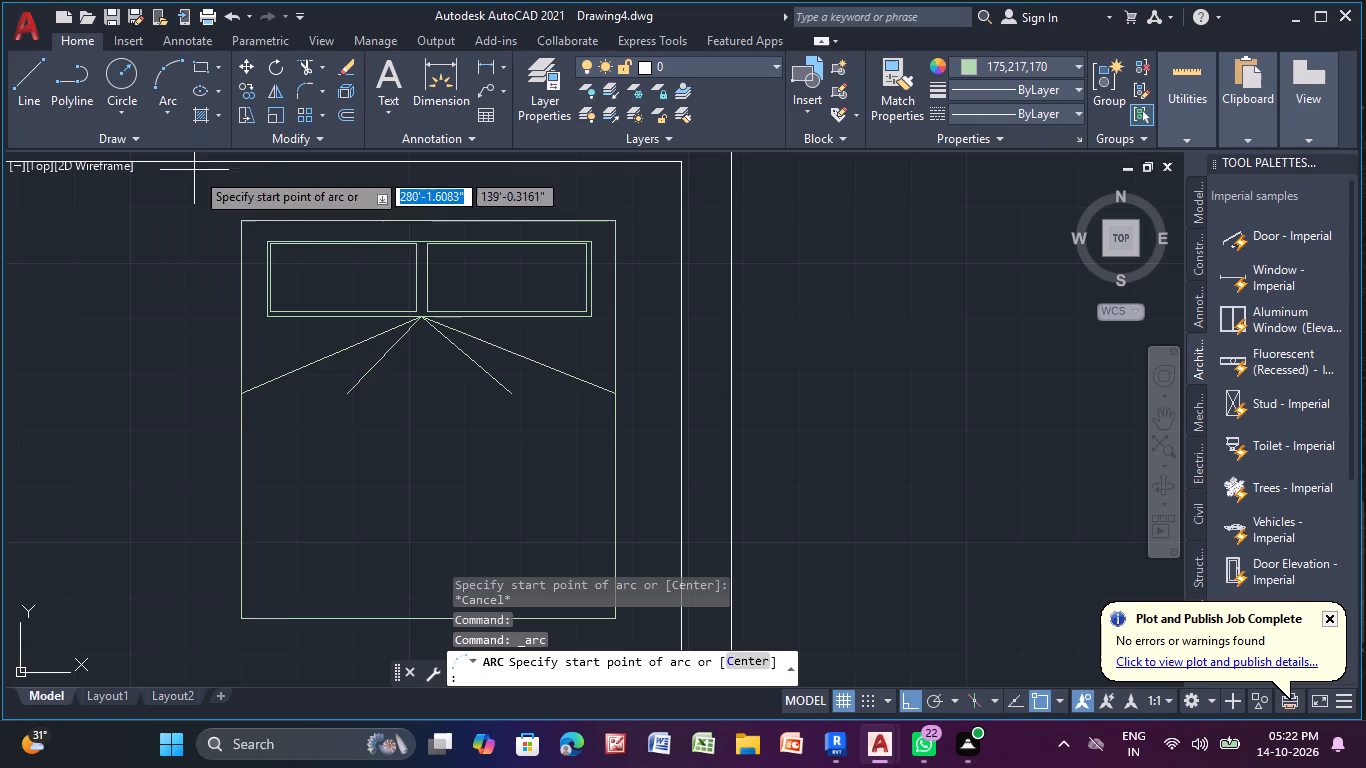
left_click(247, 391)
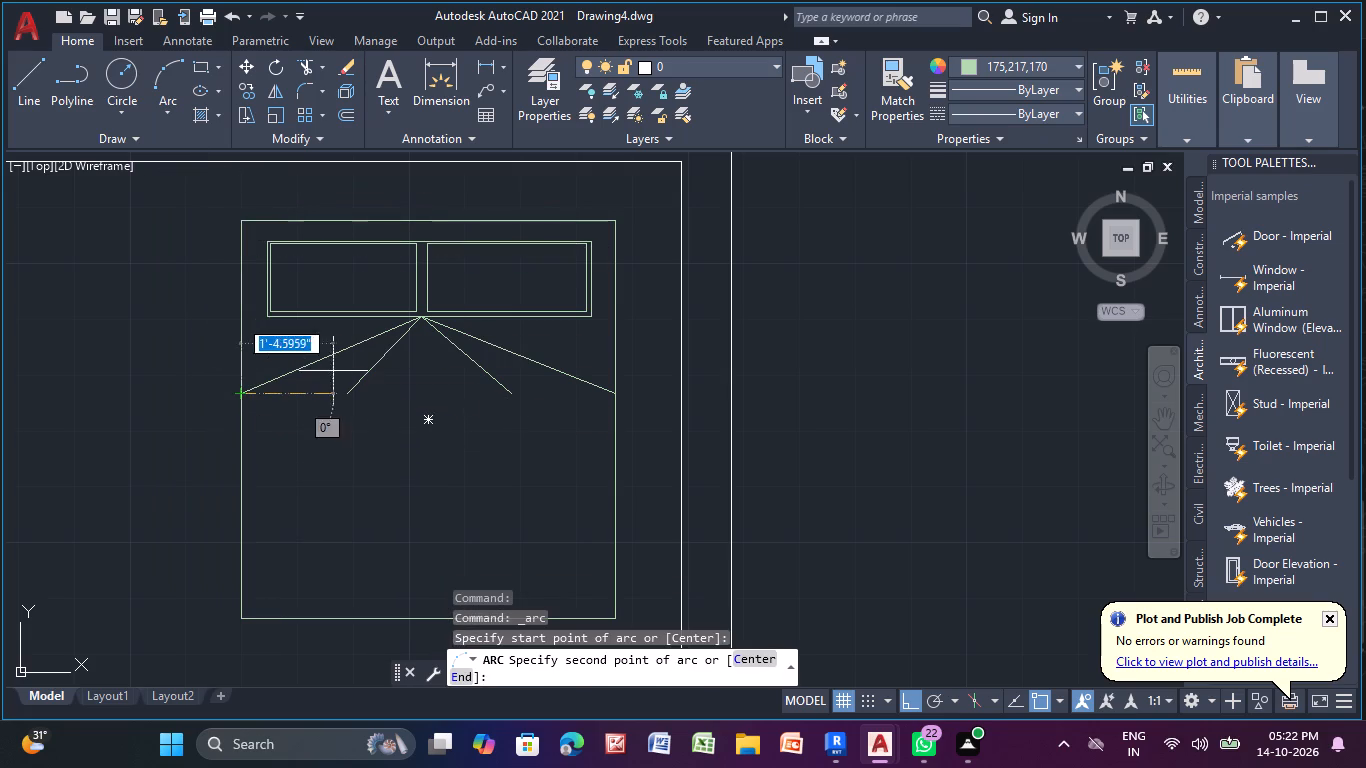
left_click(321, 363)
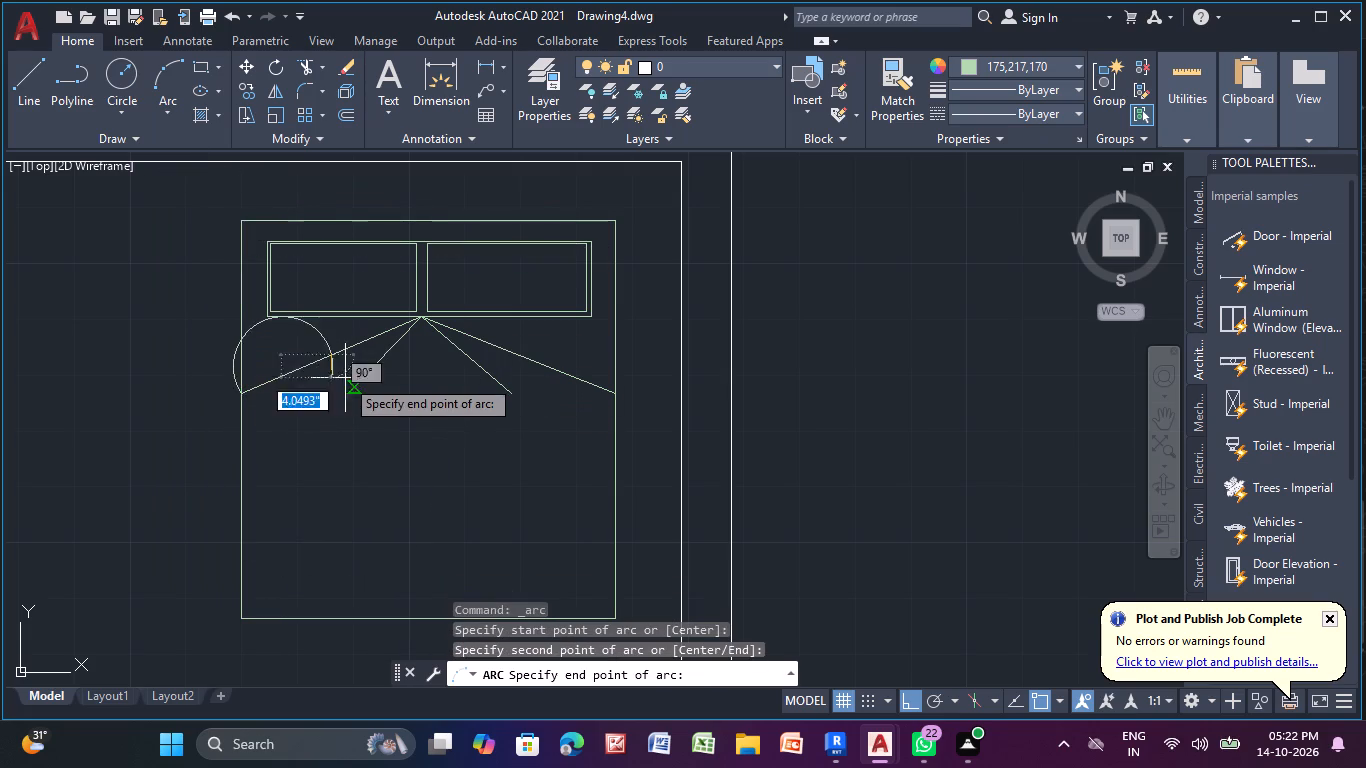
left_click(352, 397)
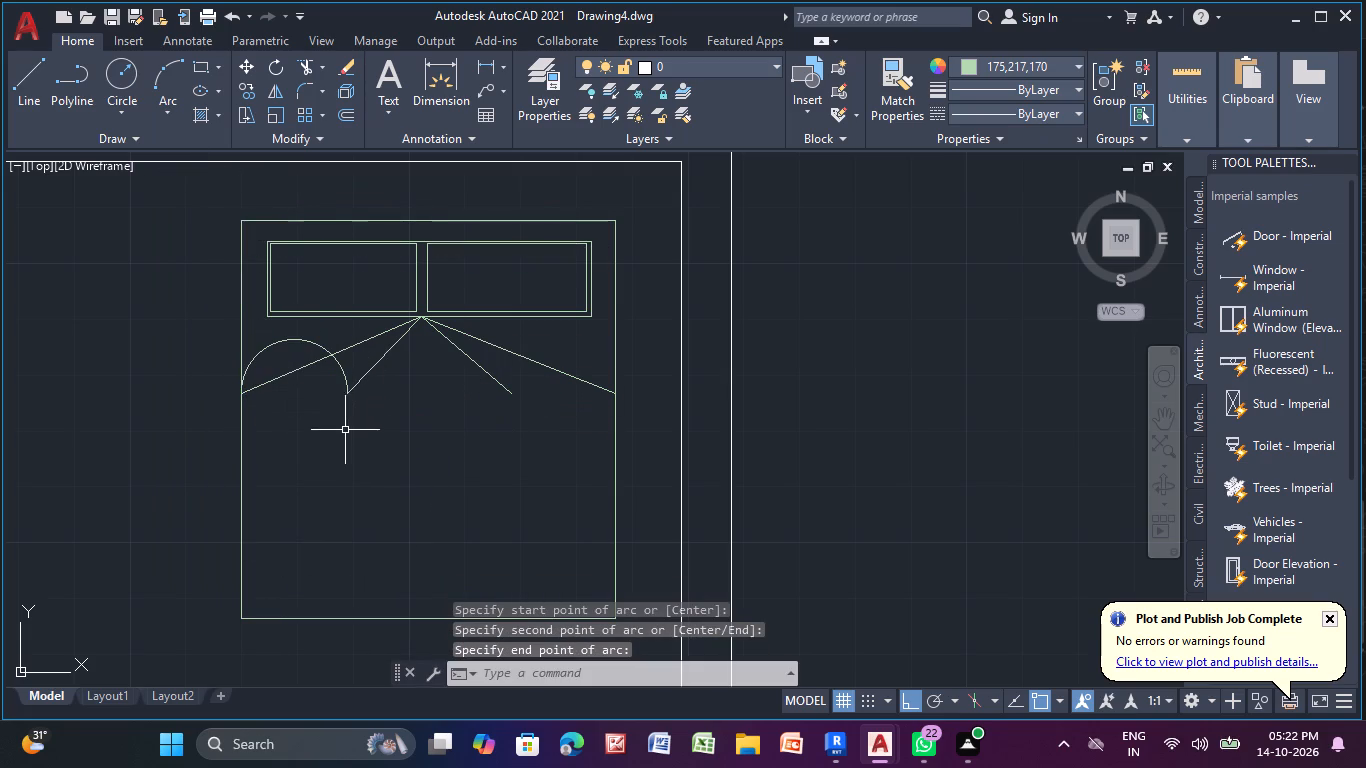
Flatten the left fold arc into a shallow upward curve by stretching its midpoint down.
left_click(315, 348)
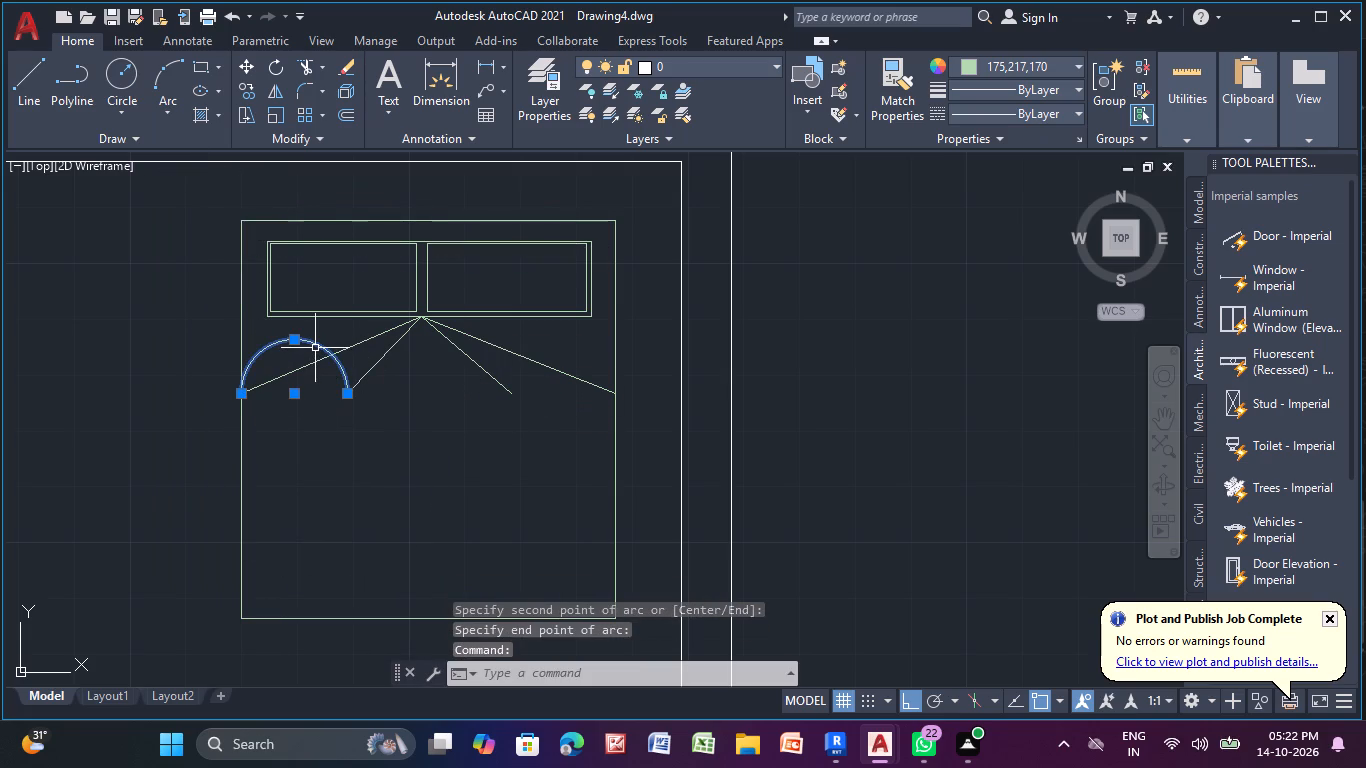
left_click(293, 344)
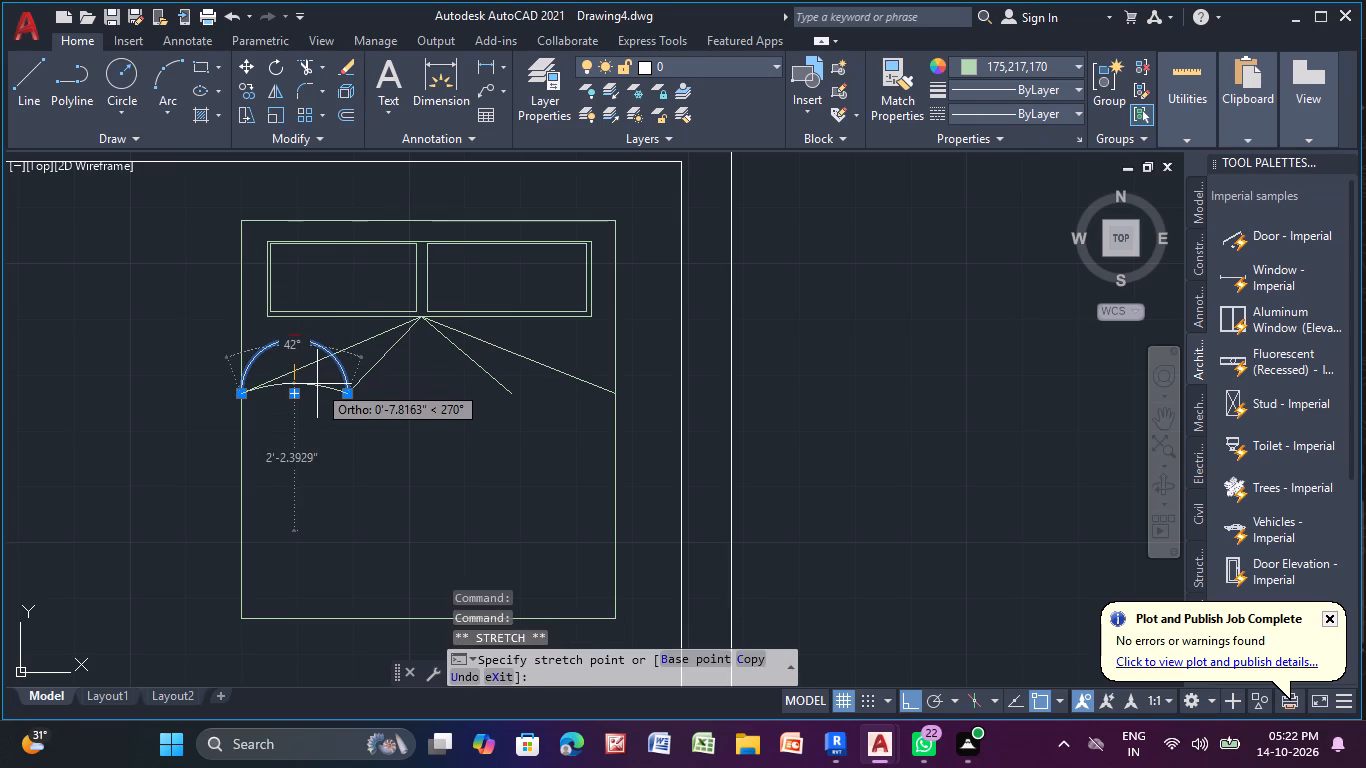
left_click(313, 388)
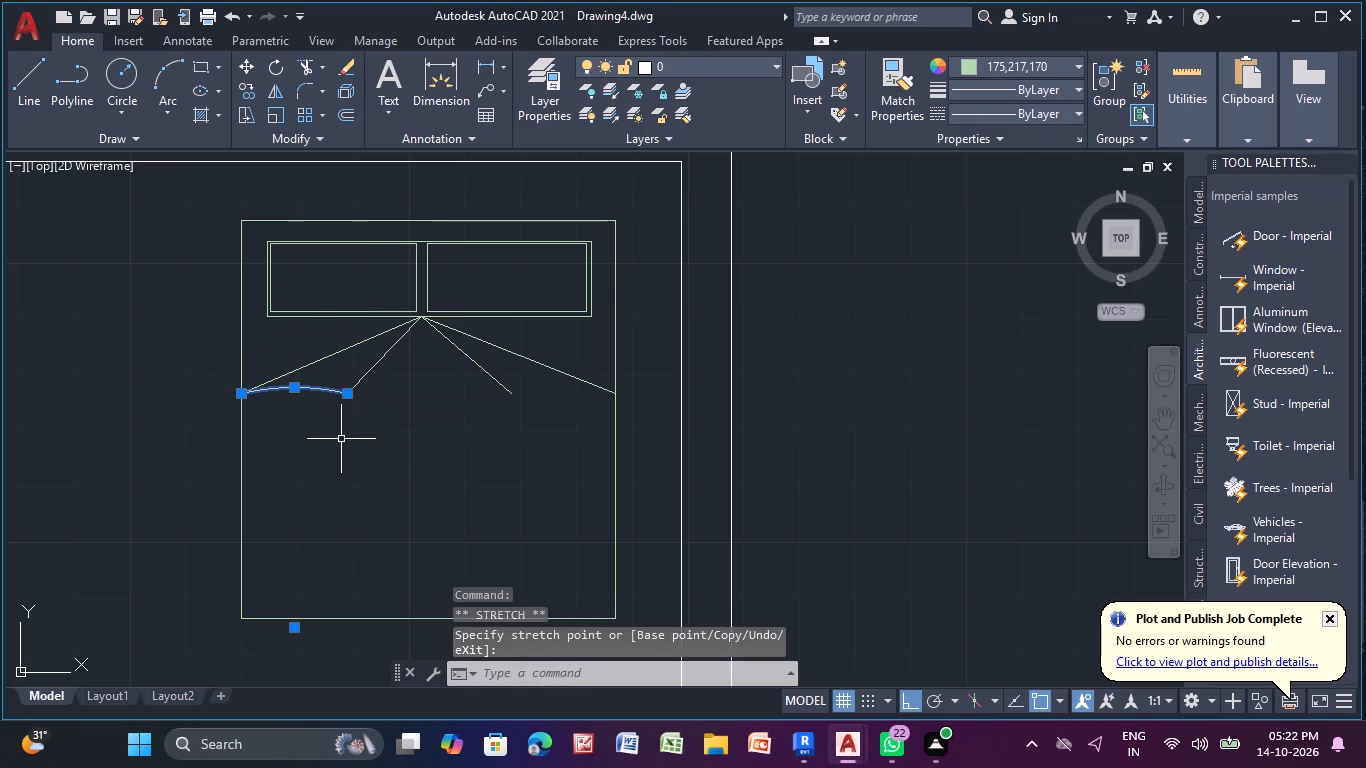
key("Escape")
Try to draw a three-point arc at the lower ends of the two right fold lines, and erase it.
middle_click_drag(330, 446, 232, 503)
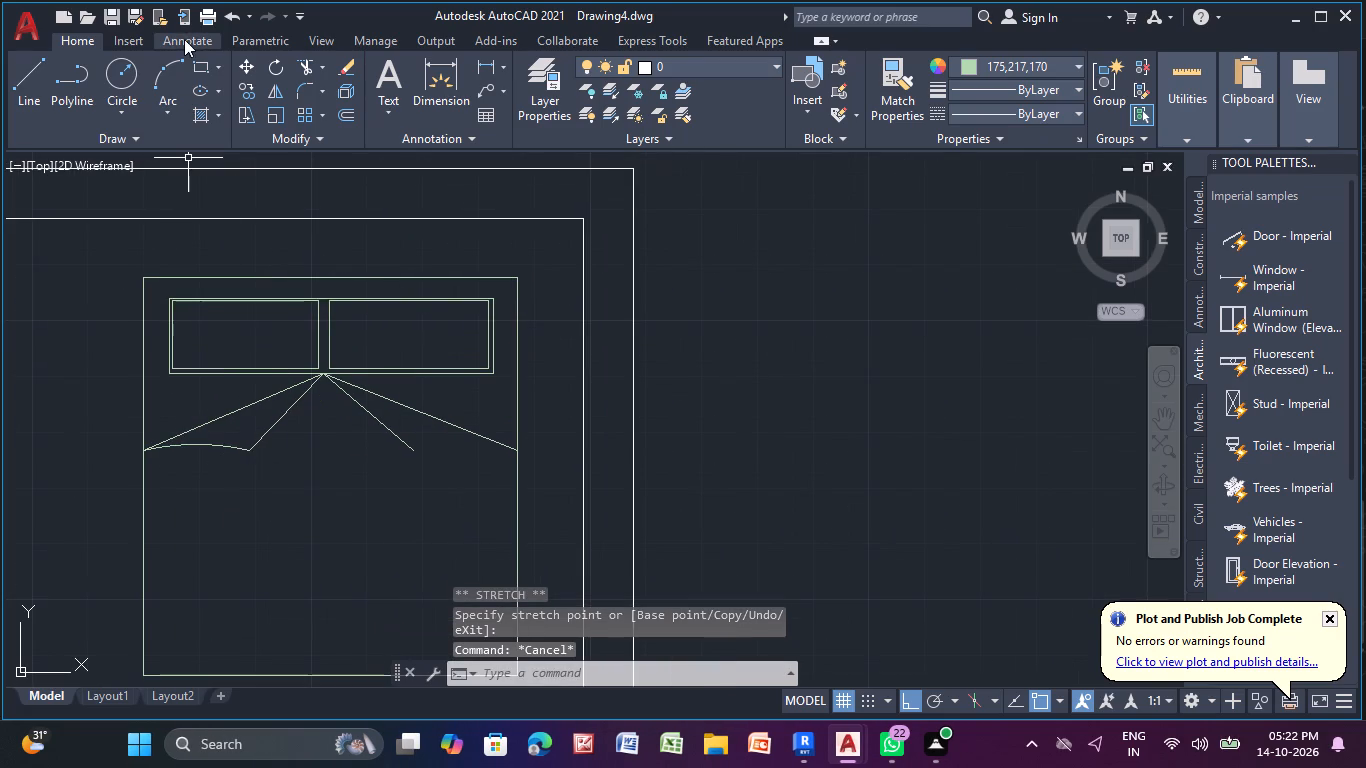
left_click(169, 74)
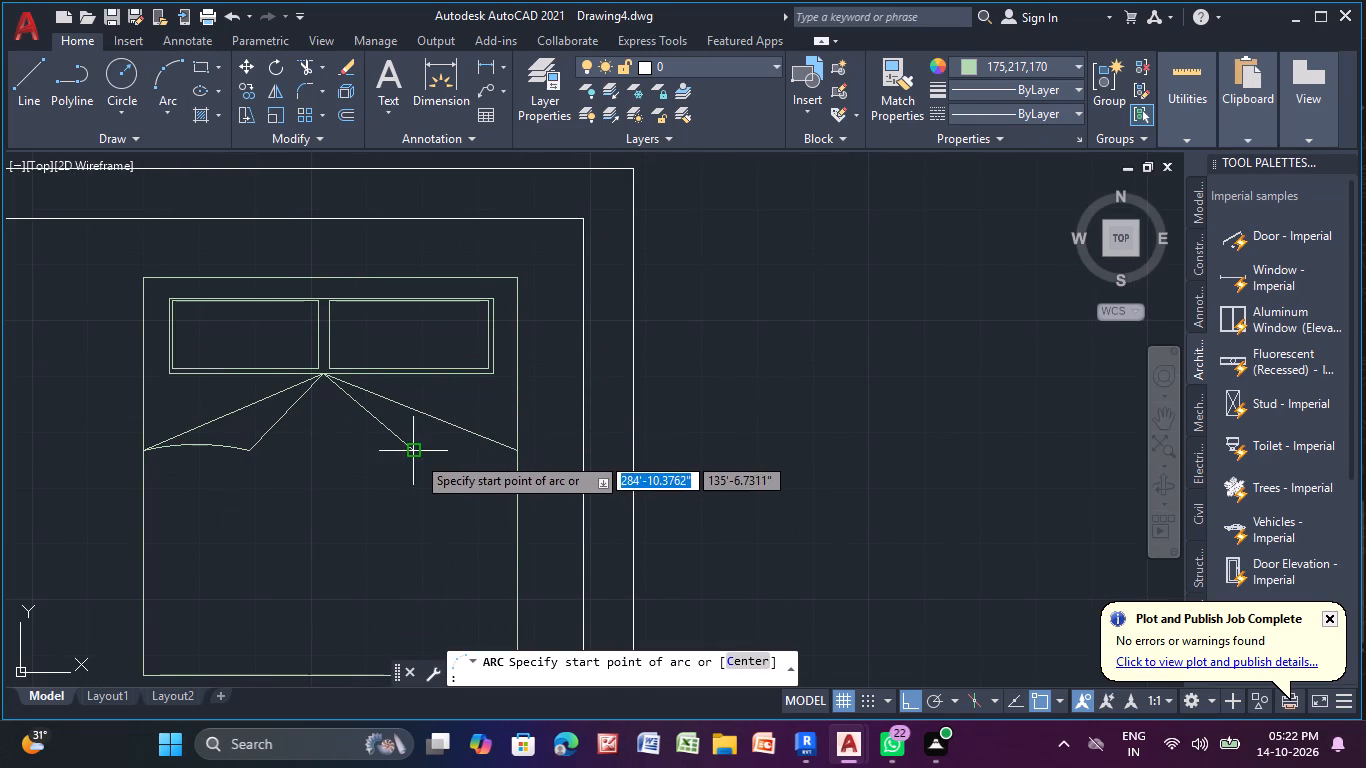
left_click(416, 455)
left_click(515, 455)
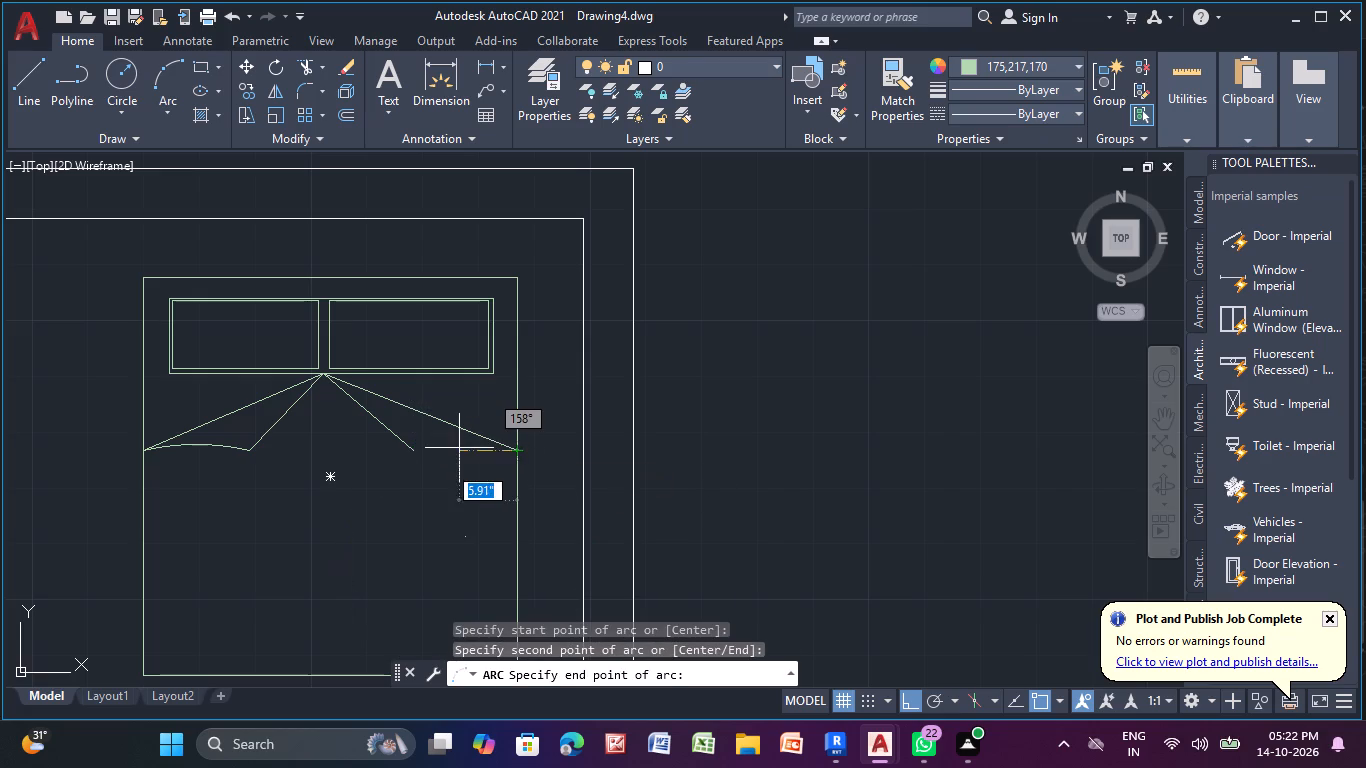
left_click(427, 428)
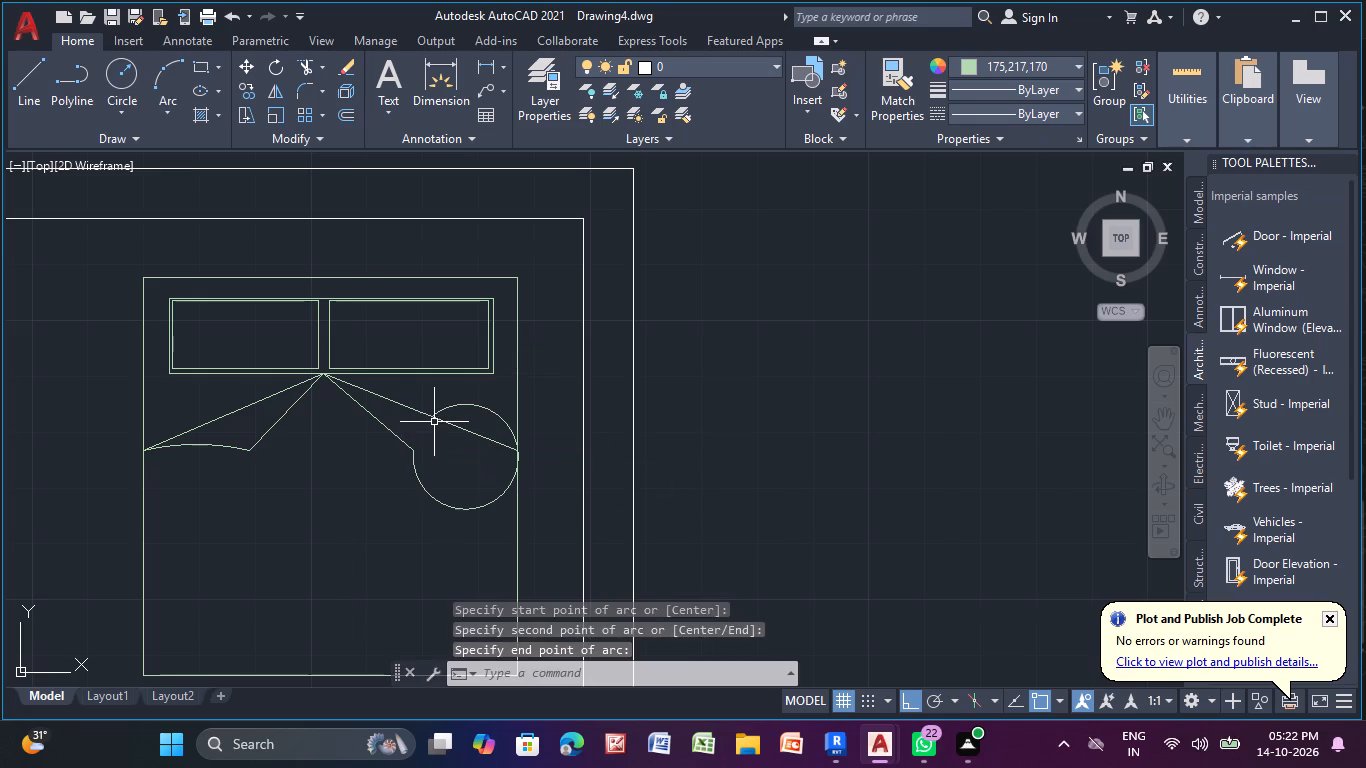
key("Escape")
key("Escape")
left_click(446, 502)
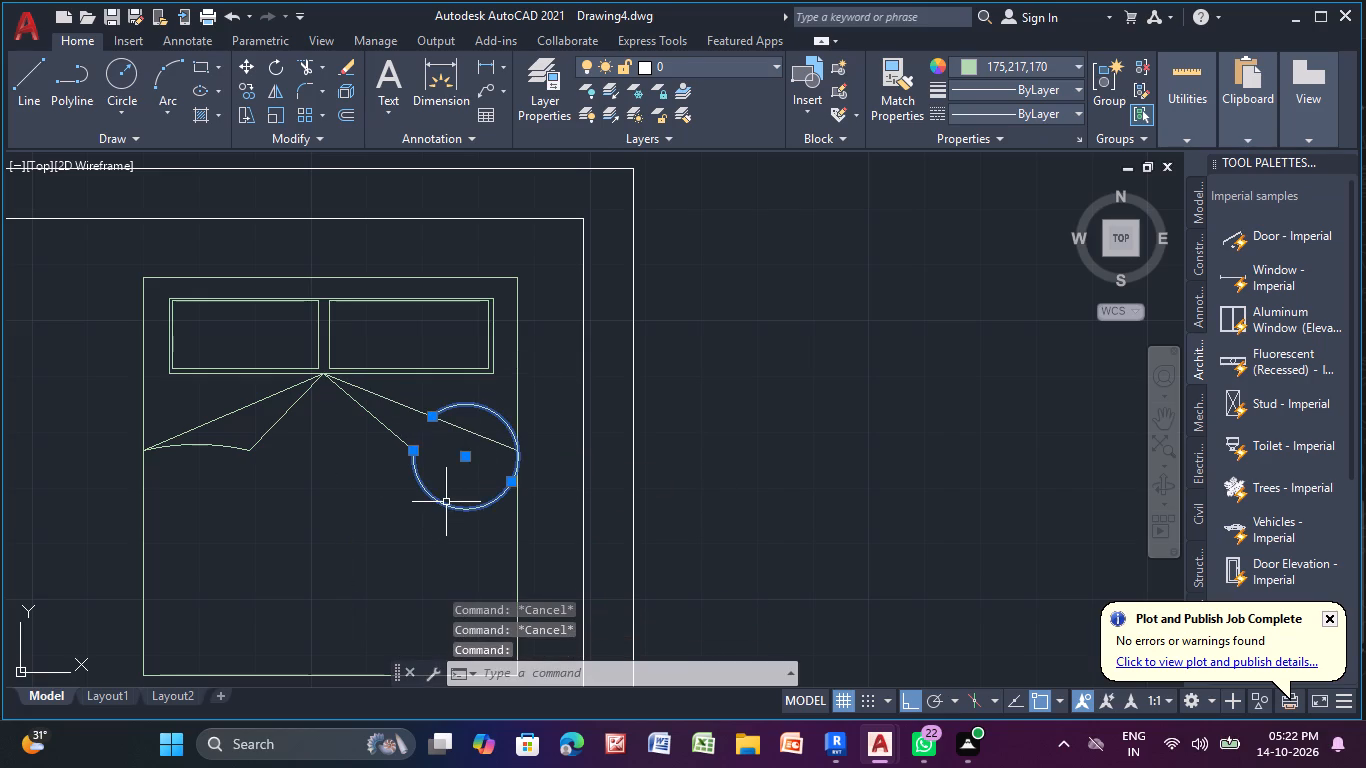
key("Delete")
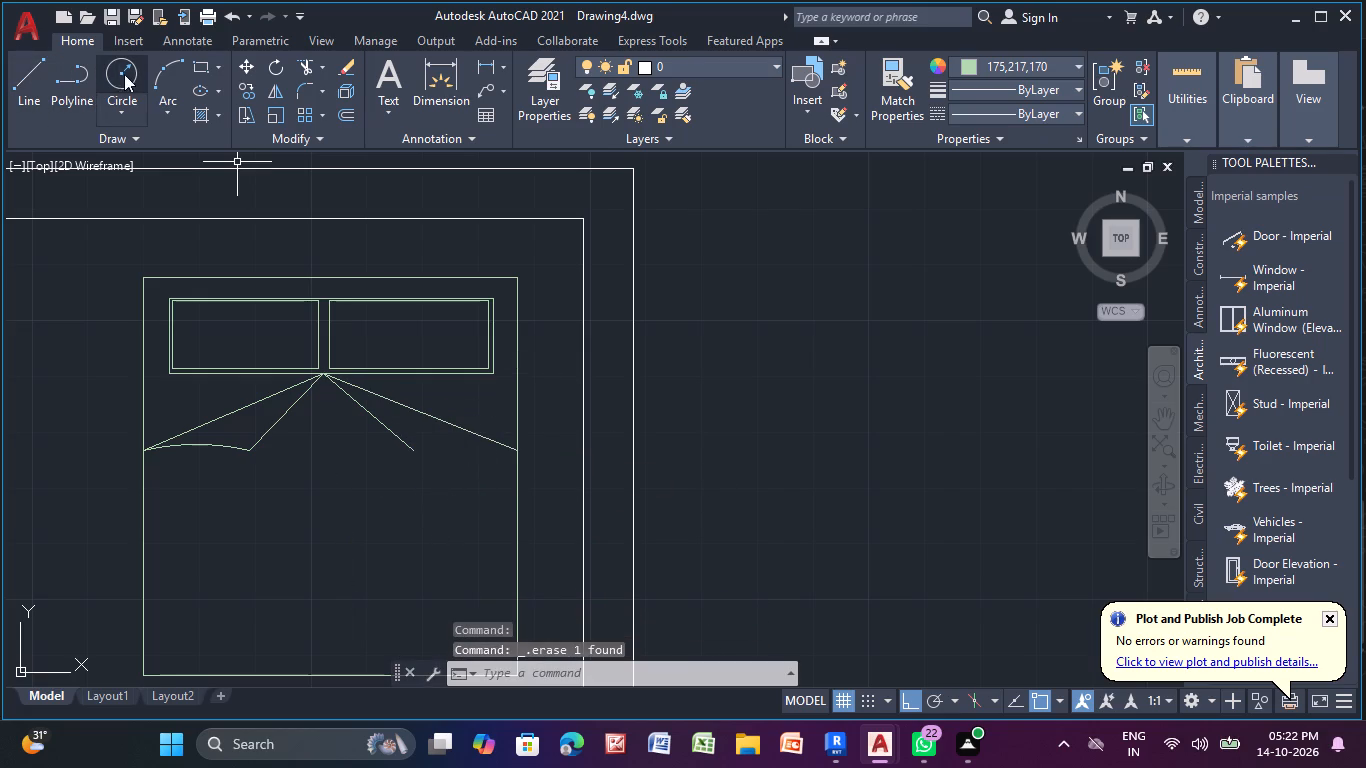
Draw a three-point arc bulging upward between the lower ends of the two right fold lines.
left_click(151, 82)
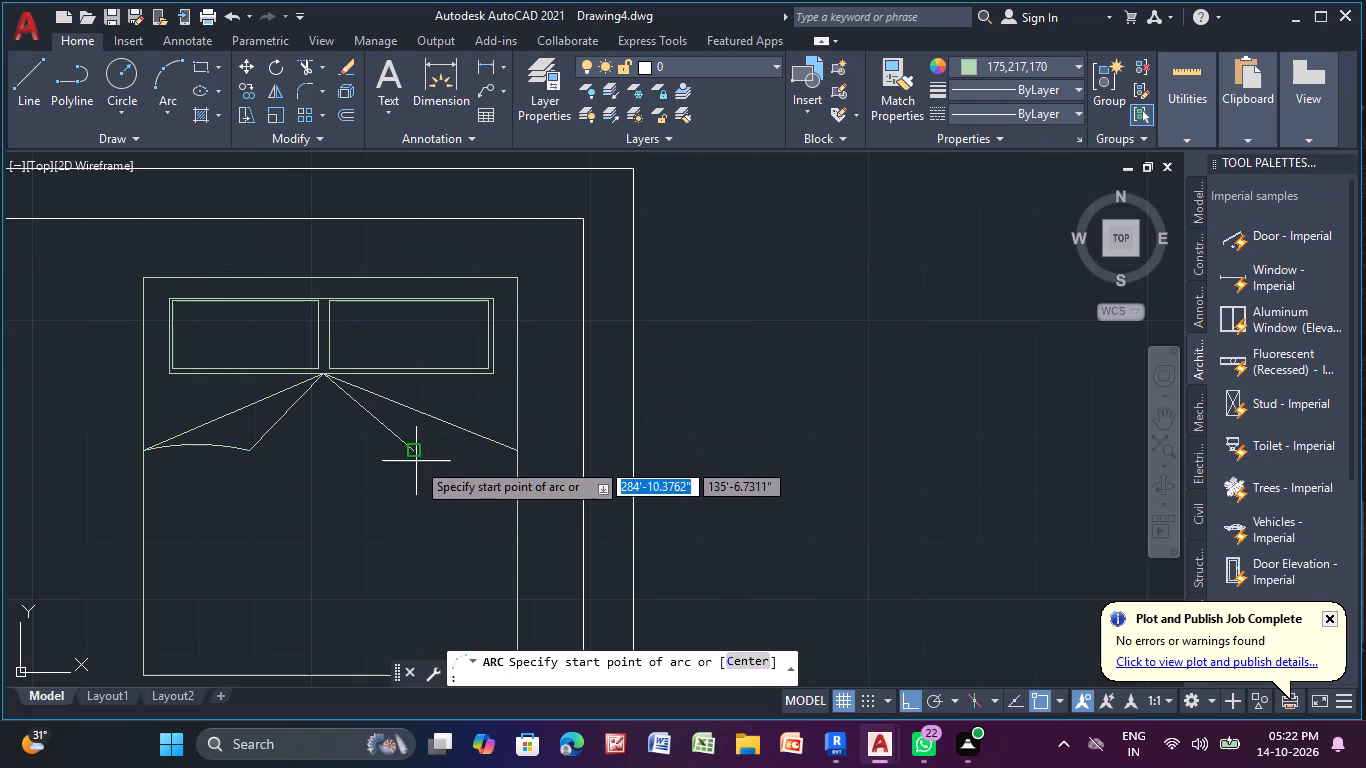
left_click(416, 453)
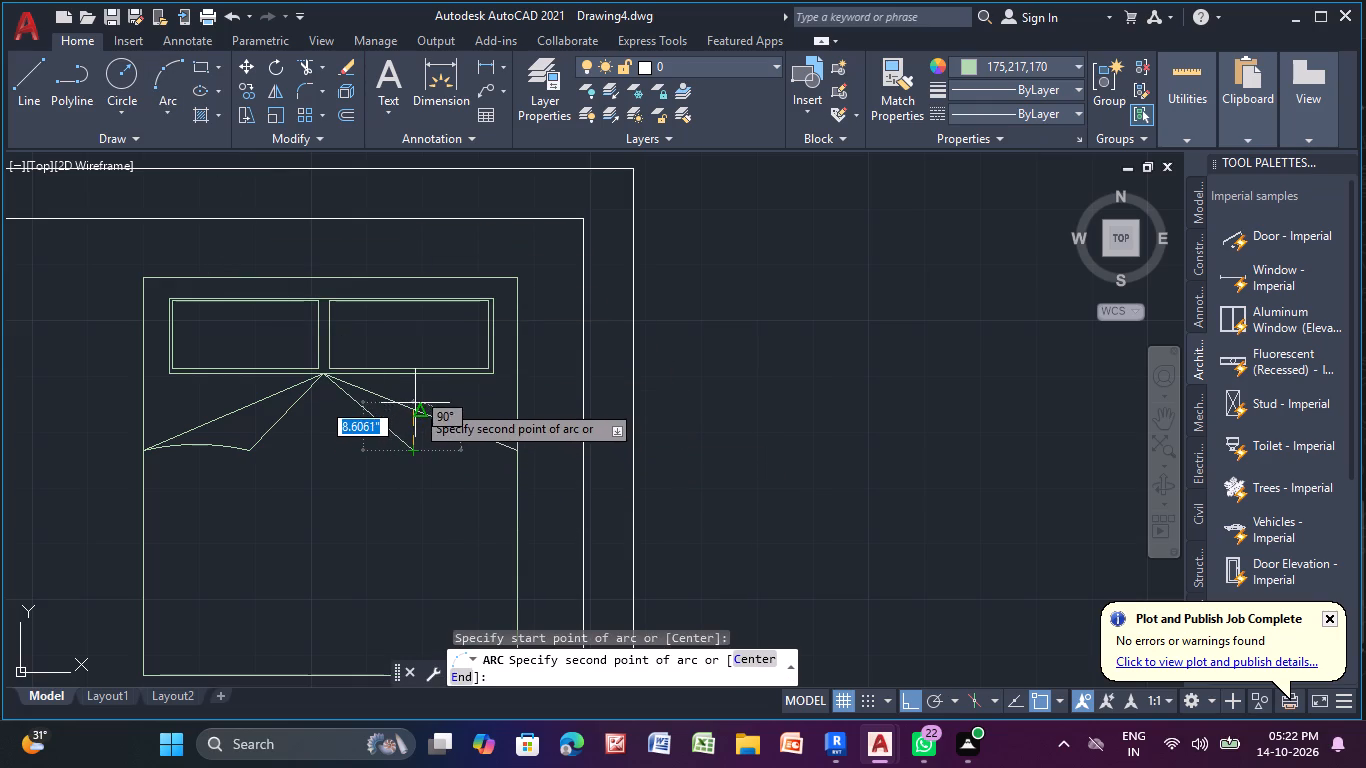
left_click(419, 411)
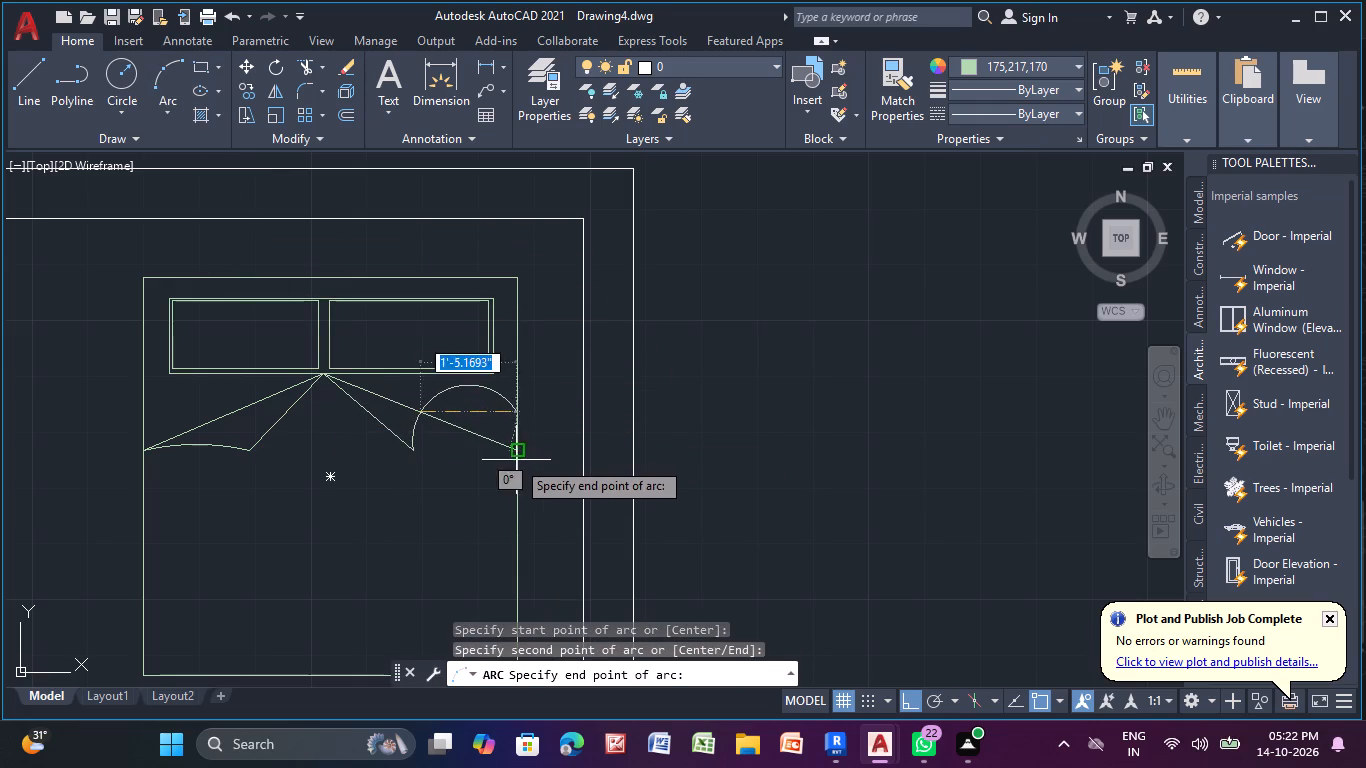
left_click(520, 455)
key("Escape")
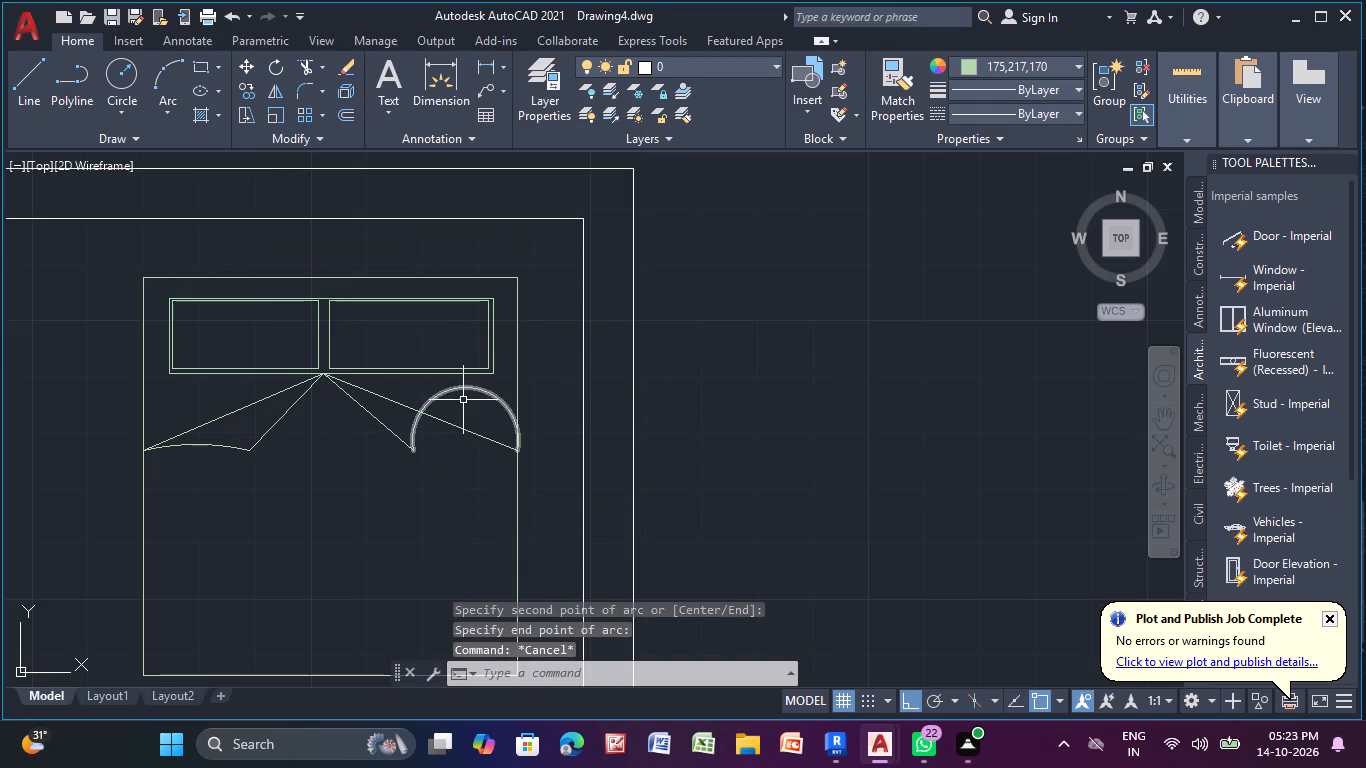
Flatten the right fold arc into a shallow upward curve by stretching its midpoint down.
left_click(467, 390)
left_click_drag(467, 390, 468, 447)
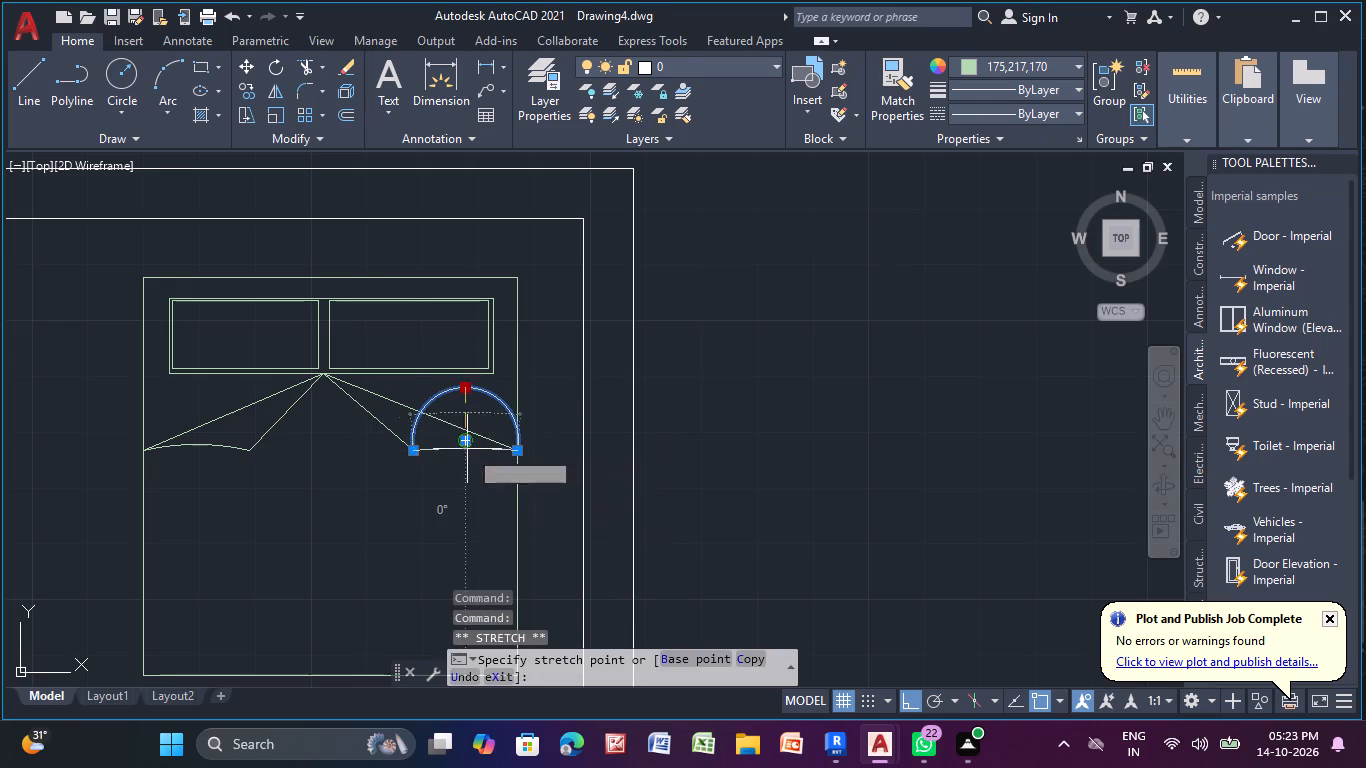
left_click_drag(468, 447, 472, 445)
scroll(472, 445, "up", 3)
left_click(471, 433)
key("Escape")
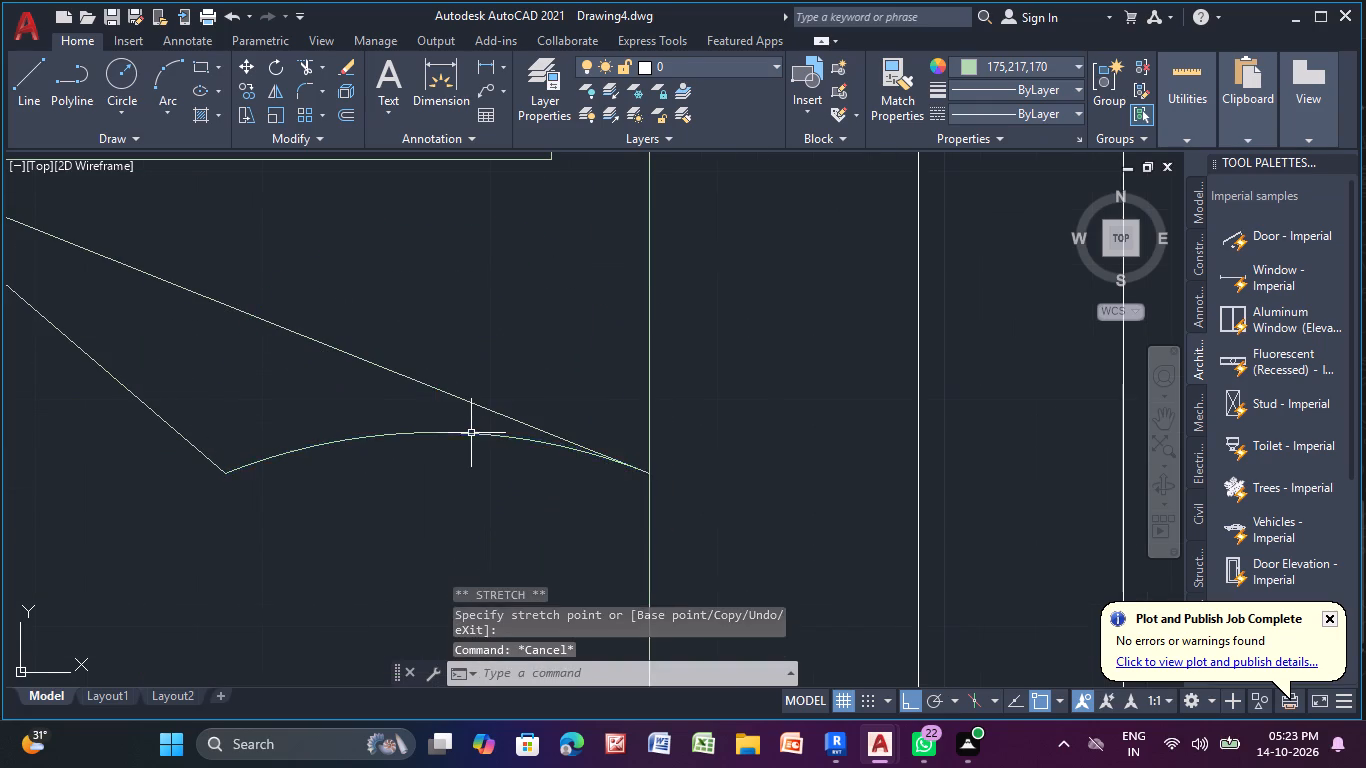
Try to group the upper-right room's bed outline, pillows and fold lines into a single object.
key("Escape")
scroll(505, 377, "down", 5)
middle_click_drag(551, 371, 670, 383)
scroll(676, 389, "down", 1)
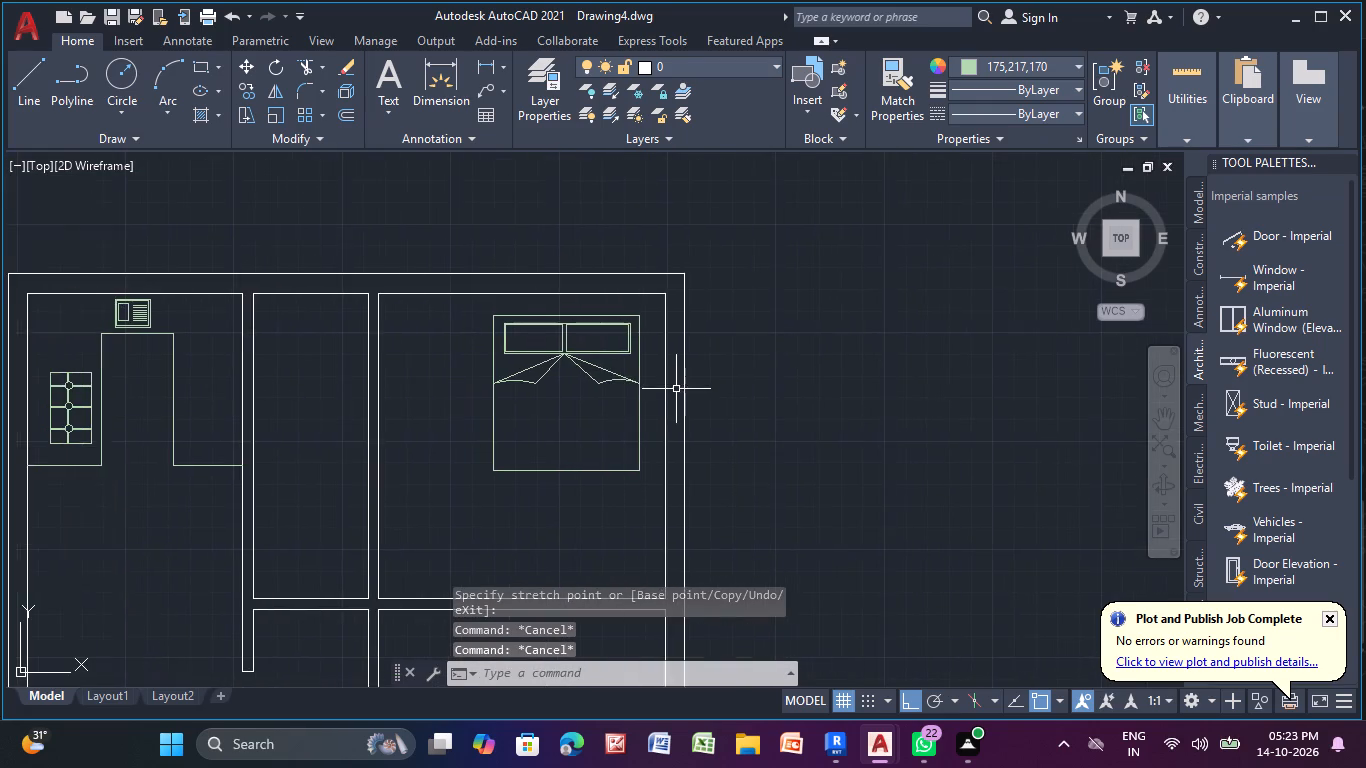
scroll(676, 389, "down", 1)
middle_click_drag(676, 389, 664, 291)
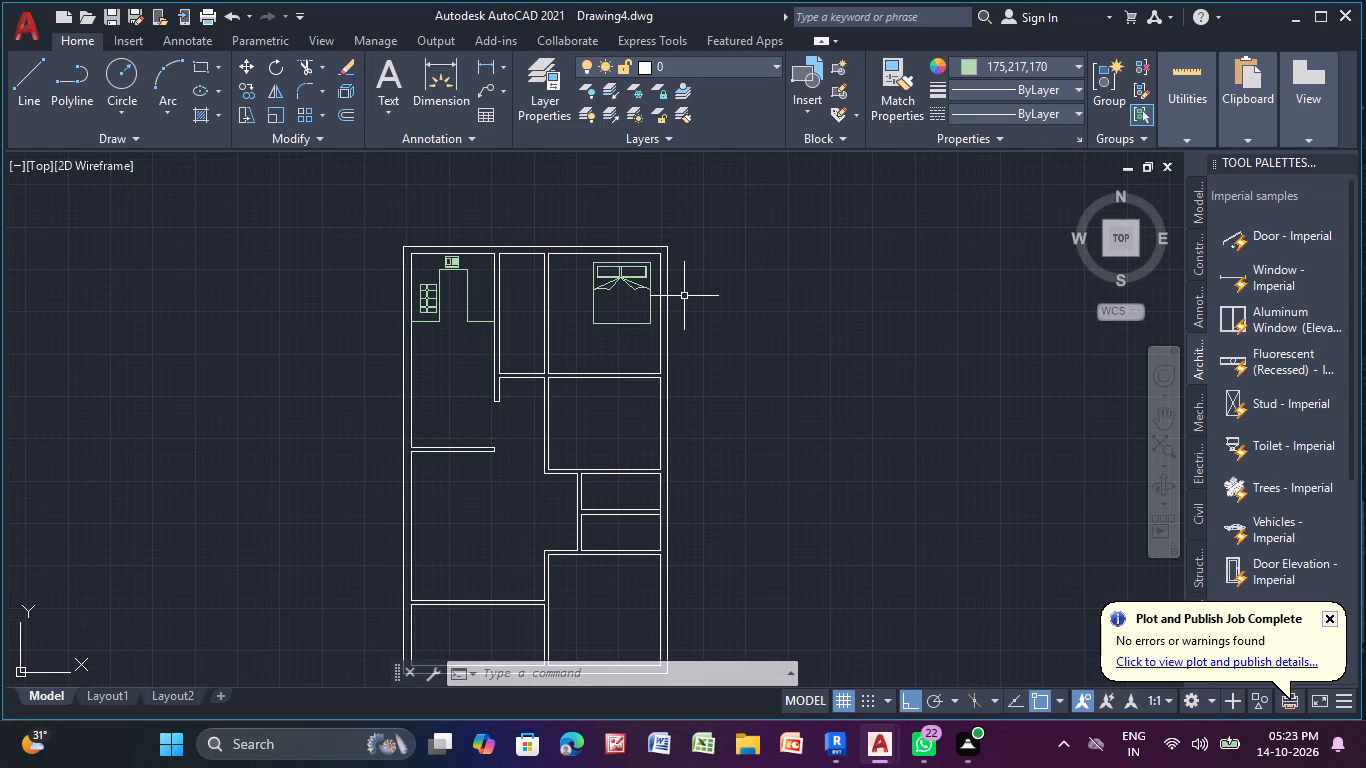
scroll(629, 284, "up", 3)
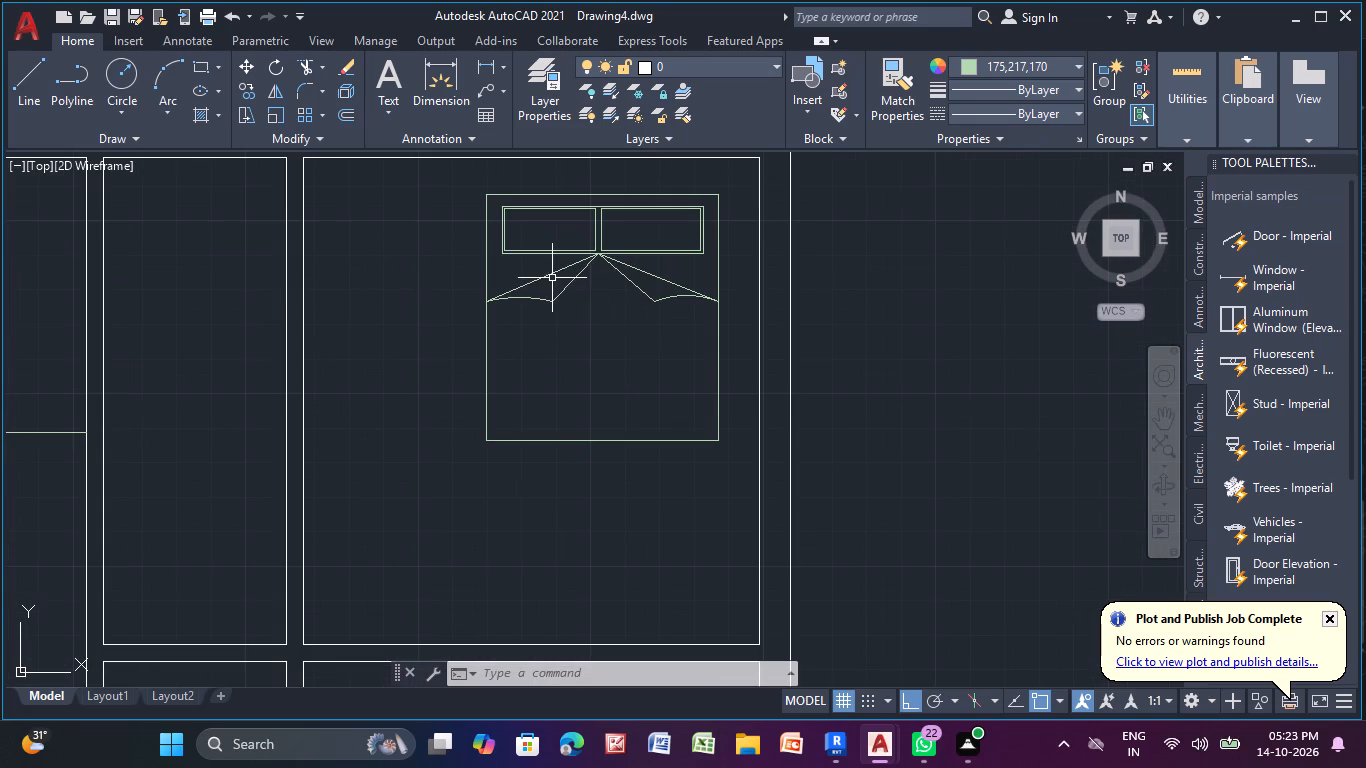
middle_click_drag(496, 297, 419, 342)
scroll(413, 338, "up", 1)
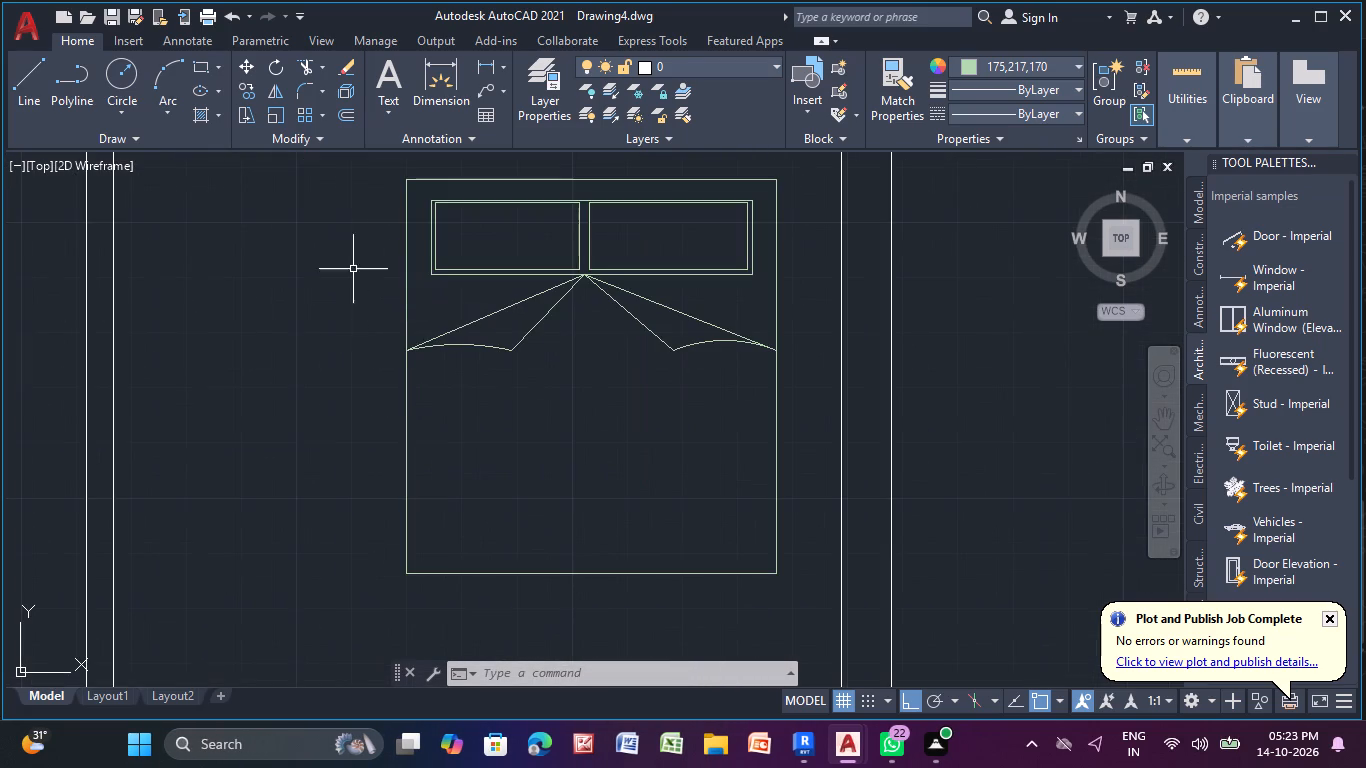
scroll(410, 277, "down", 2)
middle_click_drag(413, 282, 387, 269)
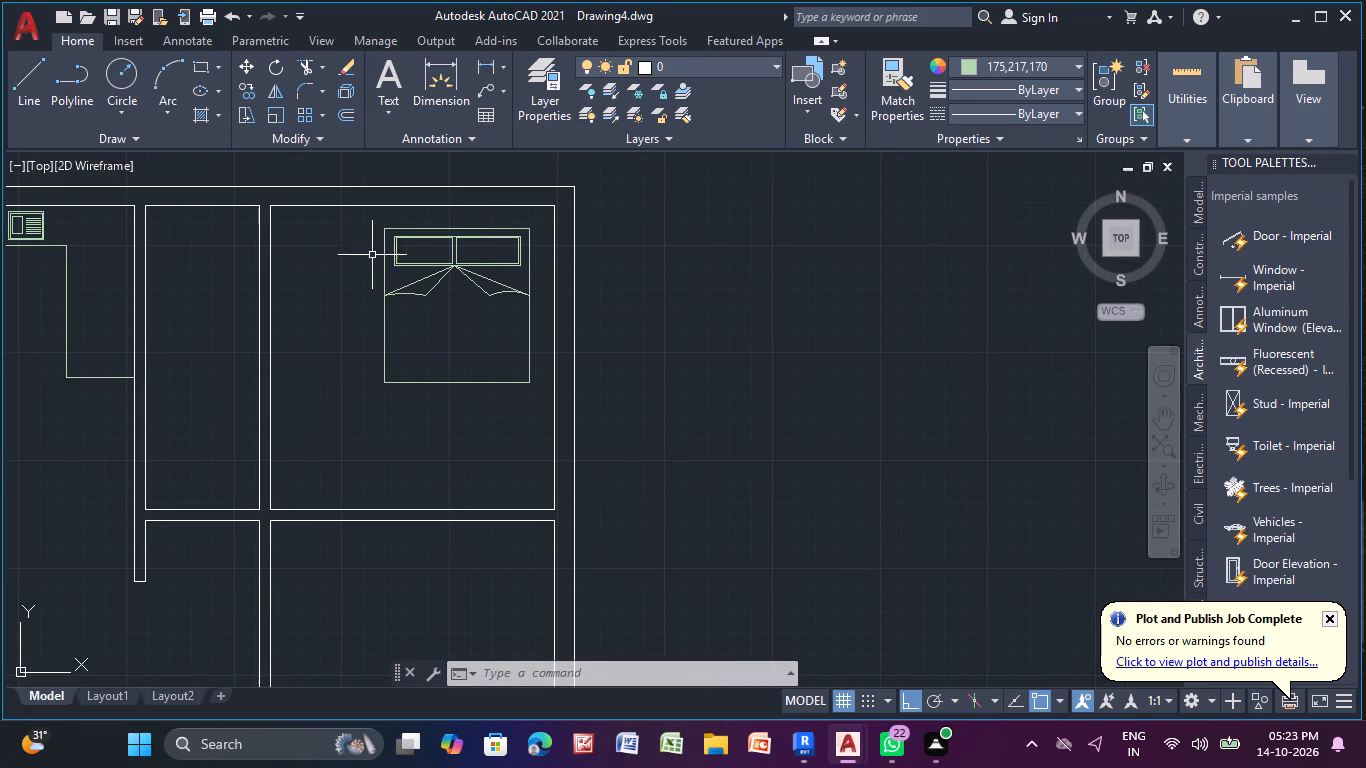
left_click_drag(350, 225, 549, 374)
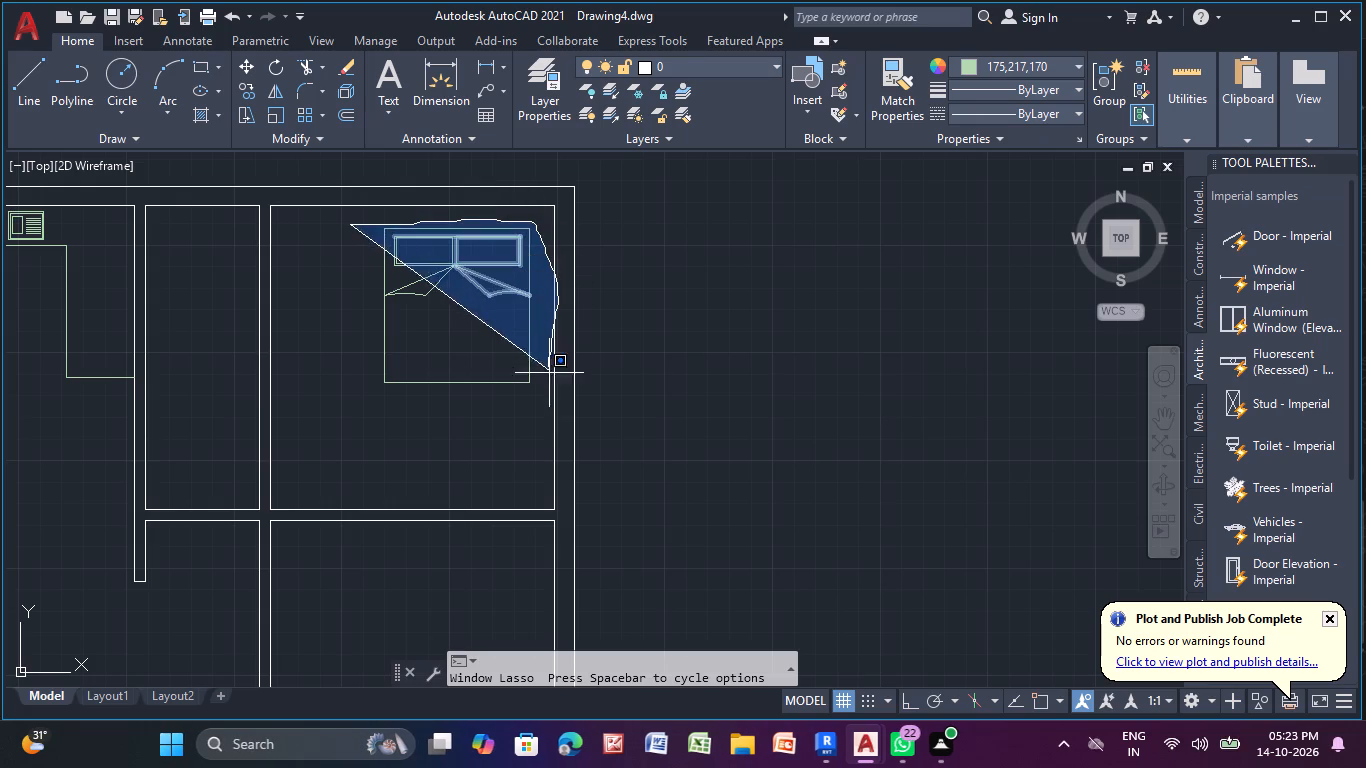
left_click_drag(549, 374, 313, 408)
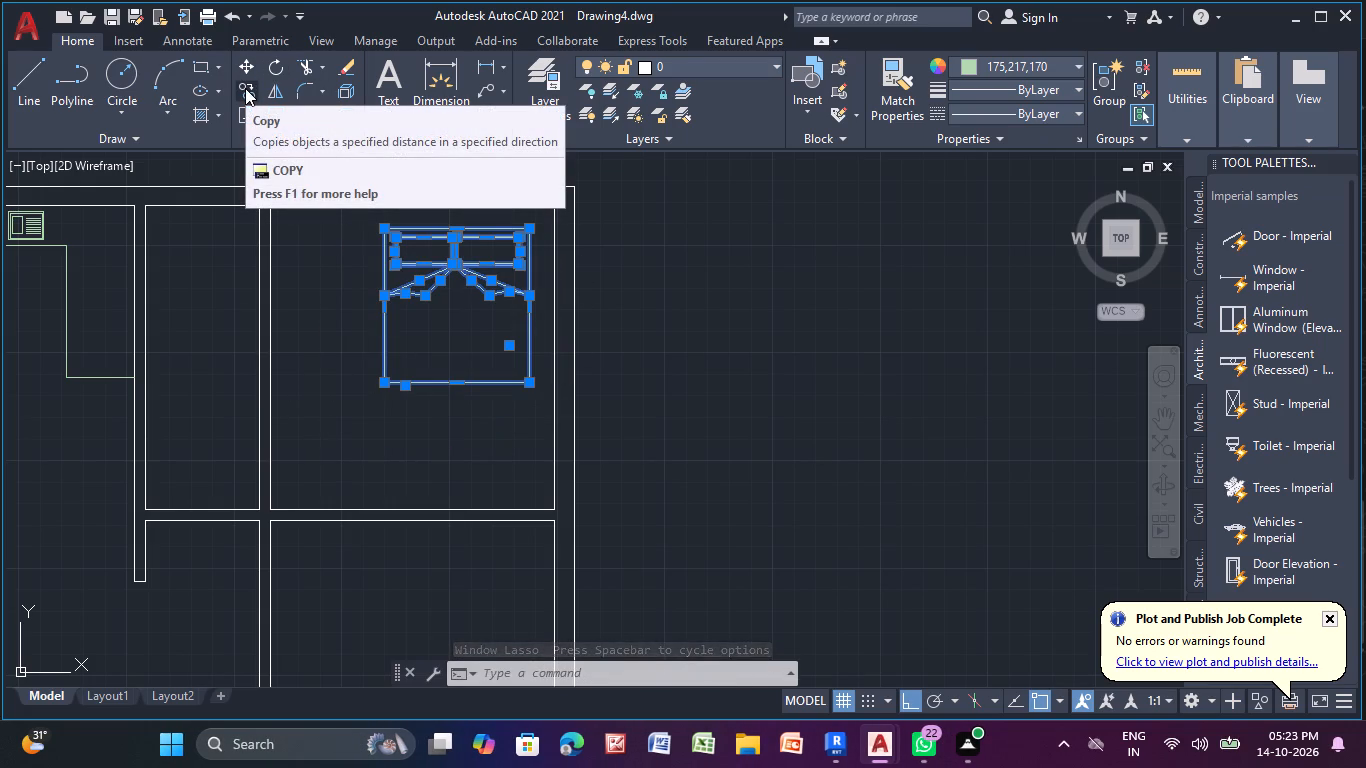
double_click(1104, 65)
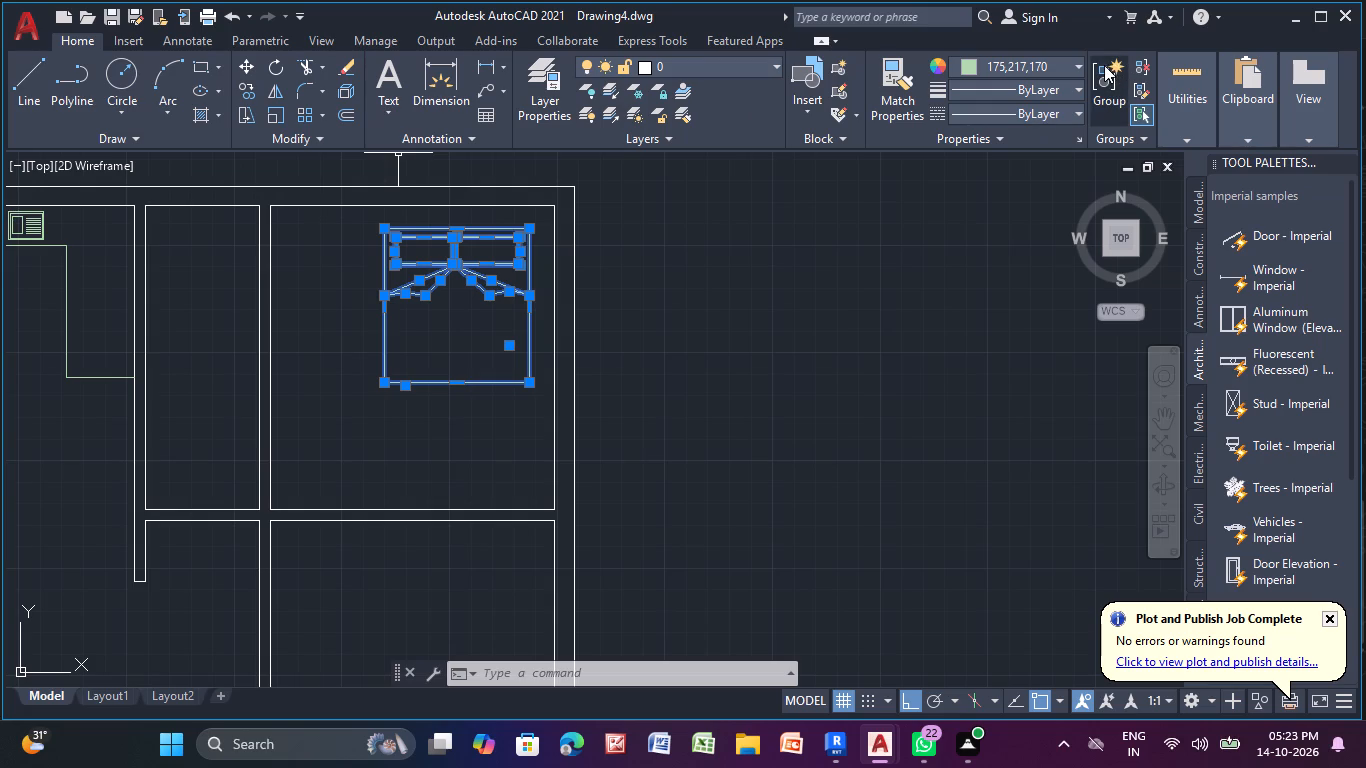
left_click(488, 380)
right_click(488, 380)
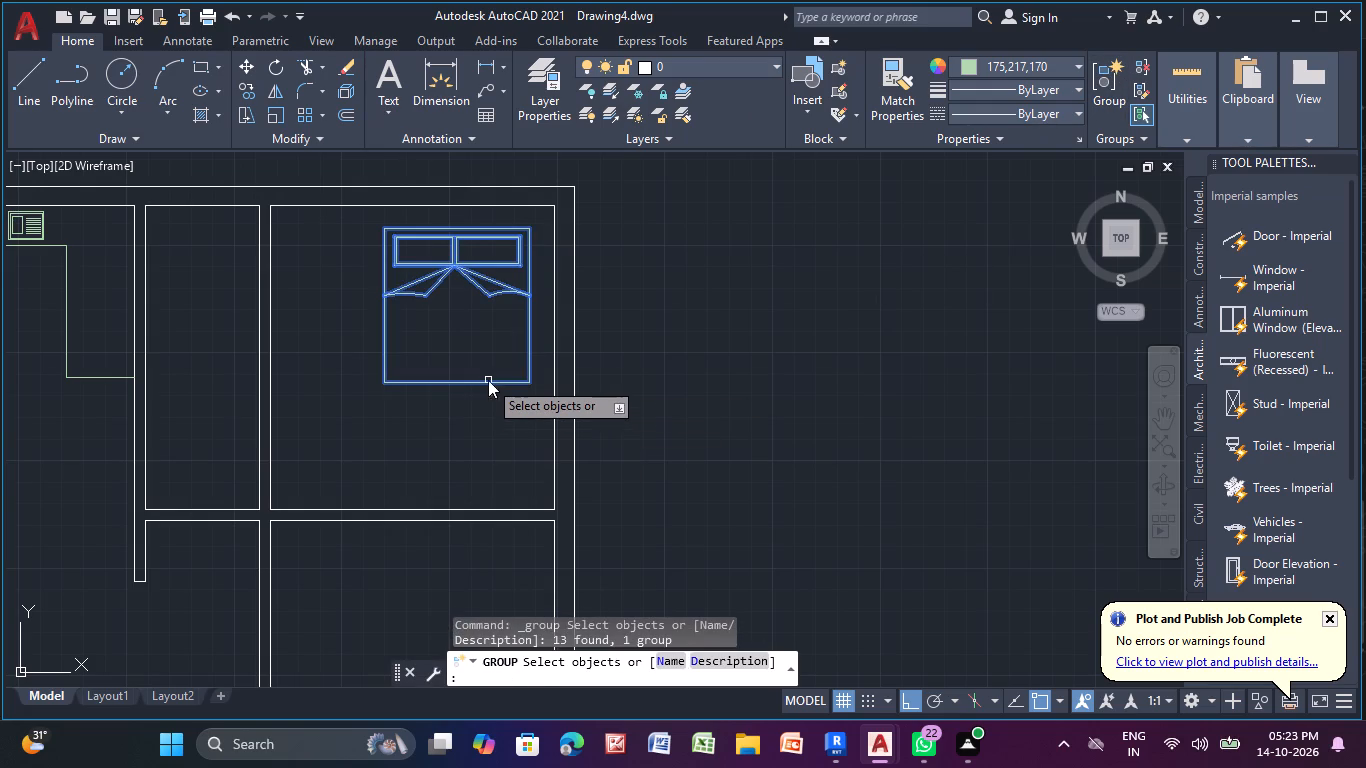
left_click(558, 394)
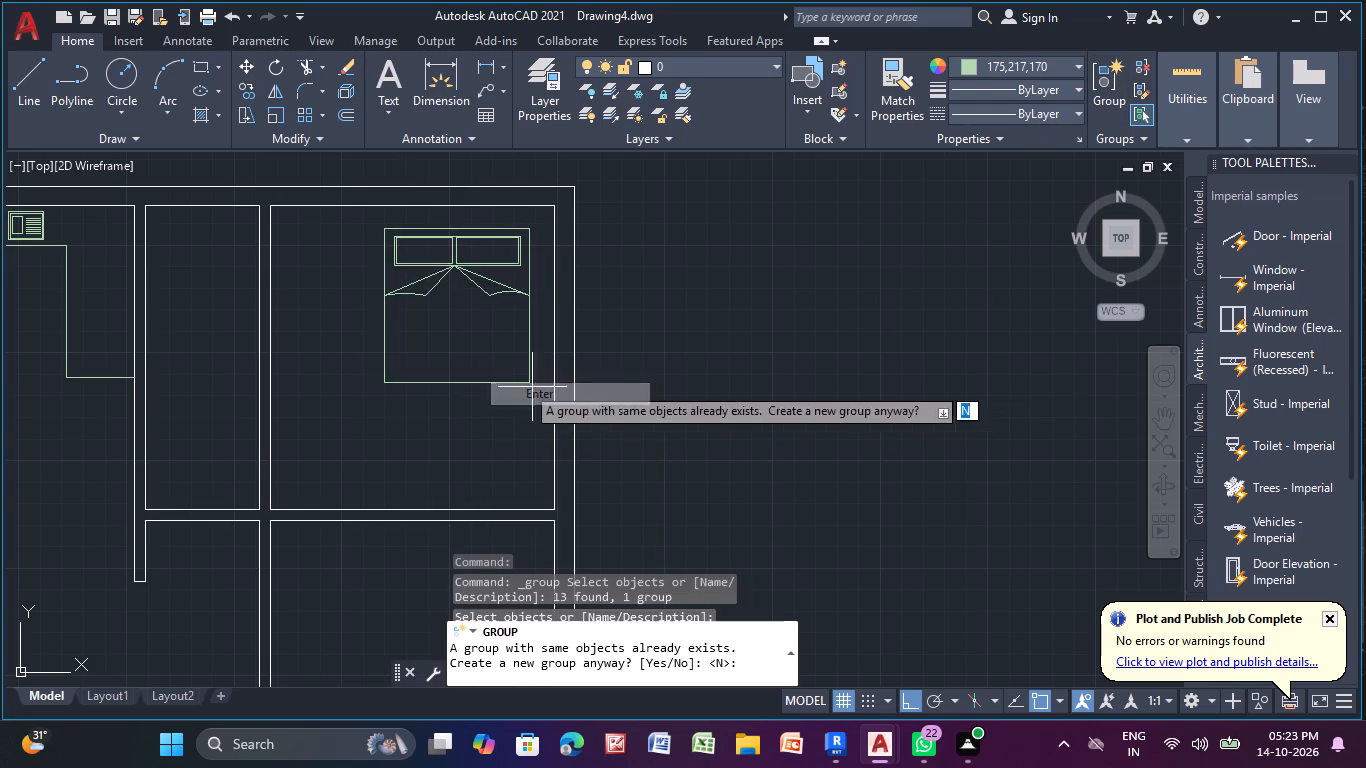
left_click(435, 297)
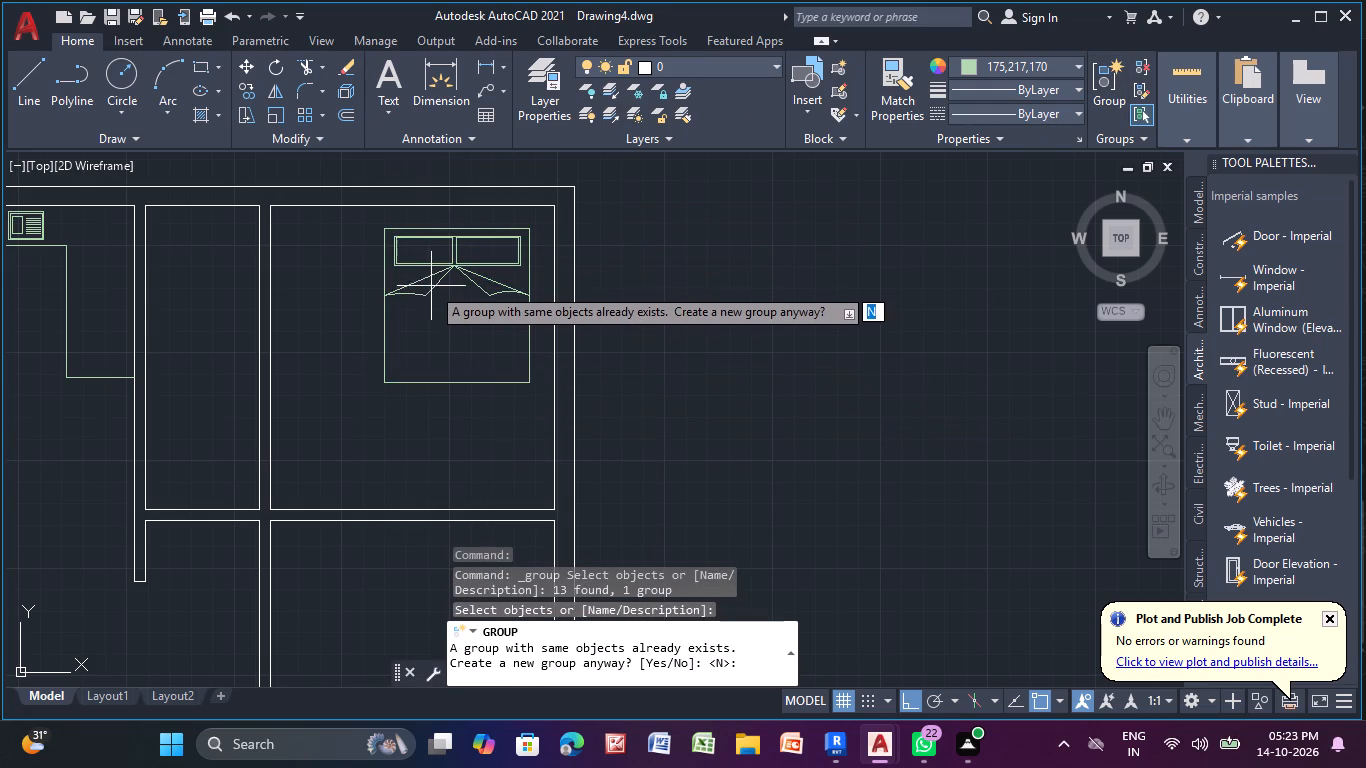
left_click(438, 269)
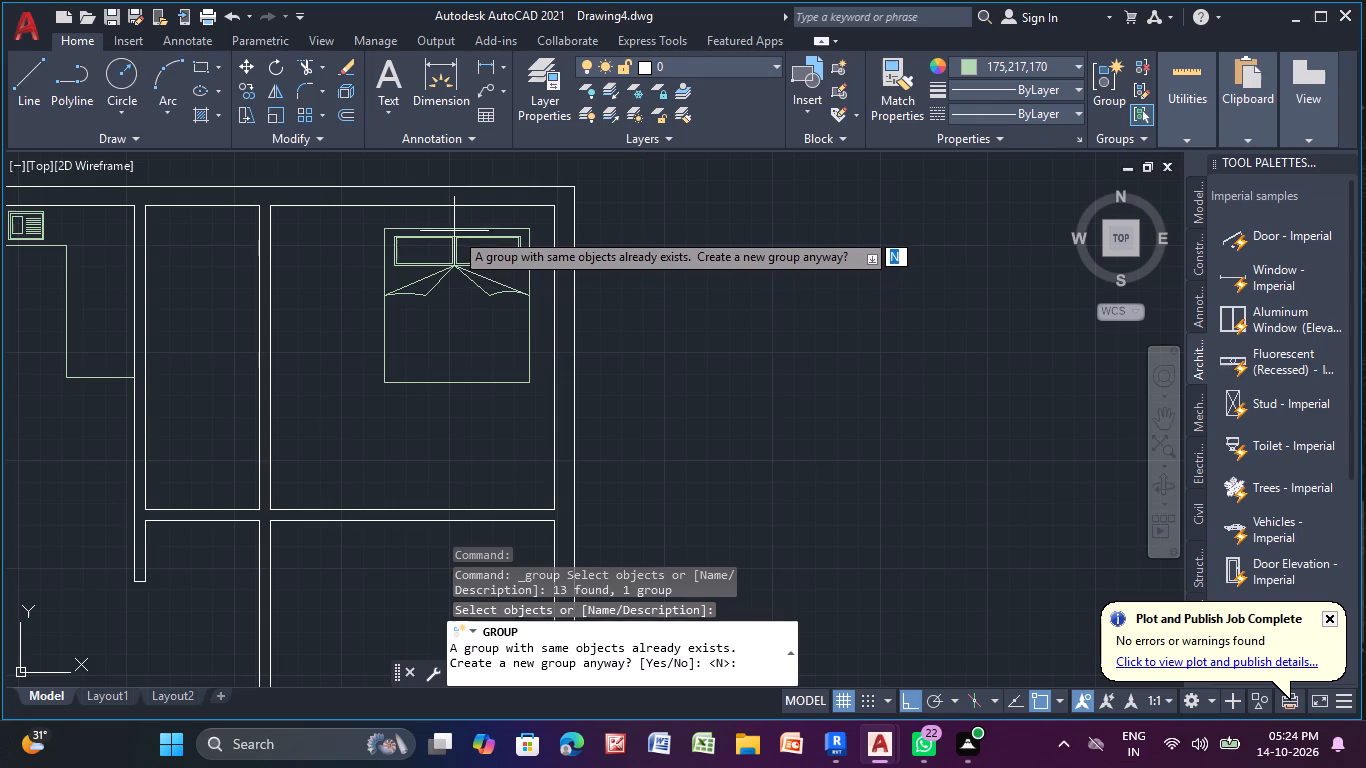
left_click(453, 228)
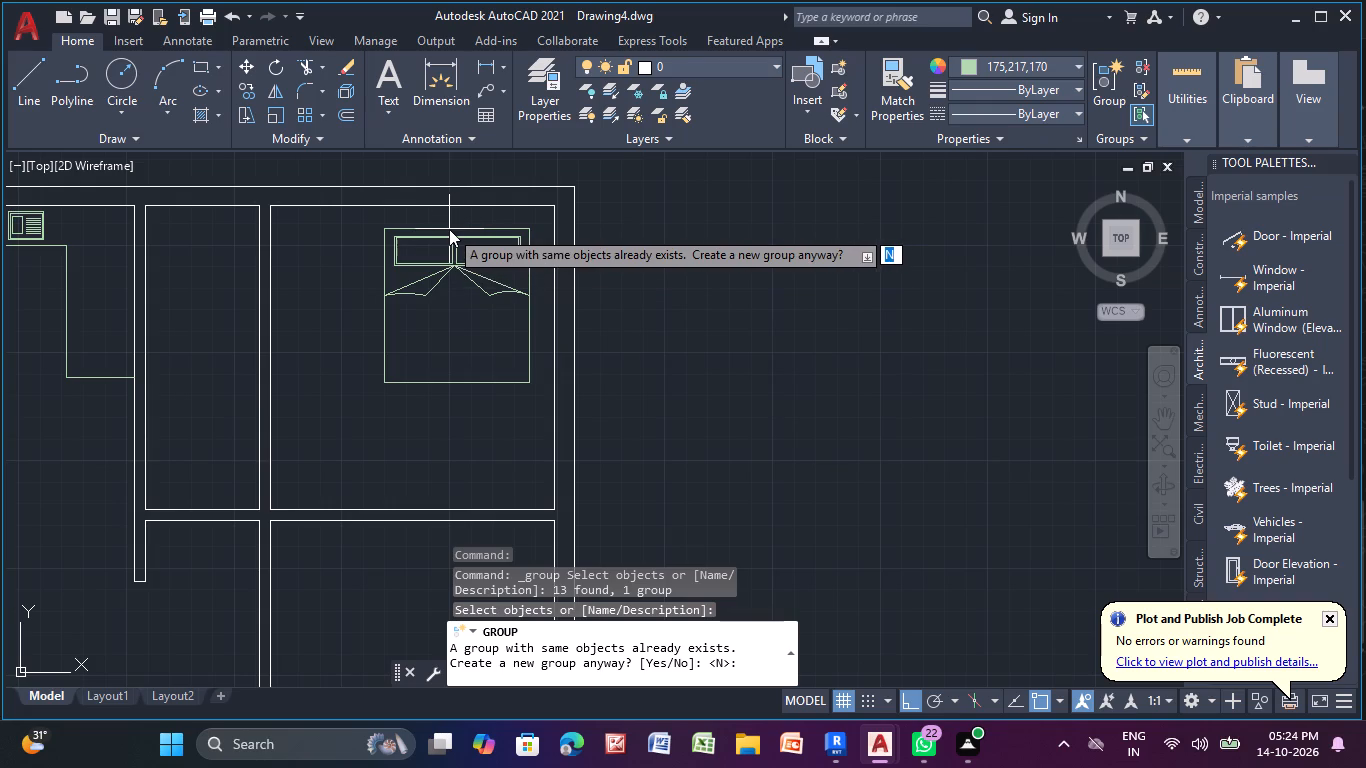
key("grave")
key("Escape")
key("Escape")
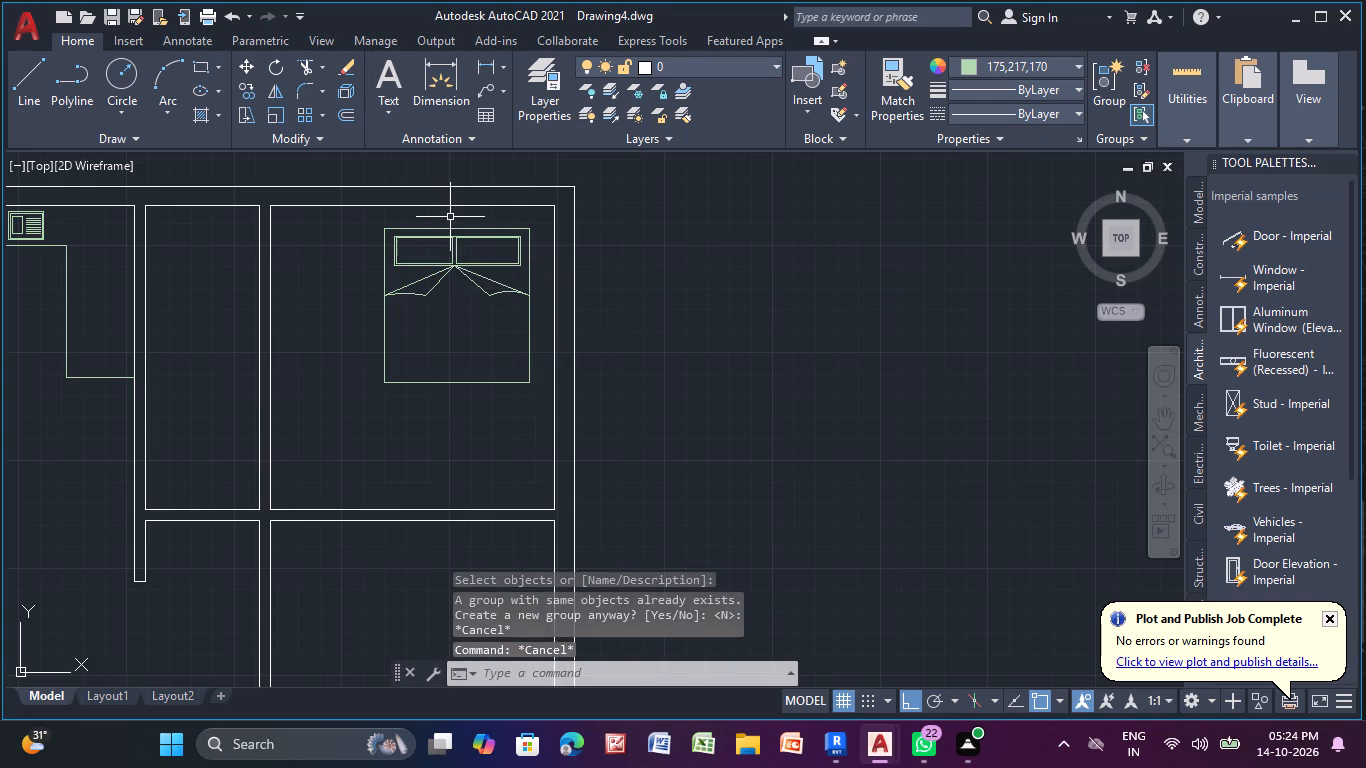
Copy the bed straight down from the upper-right room into the room directly below it.
left_click(448, 228)
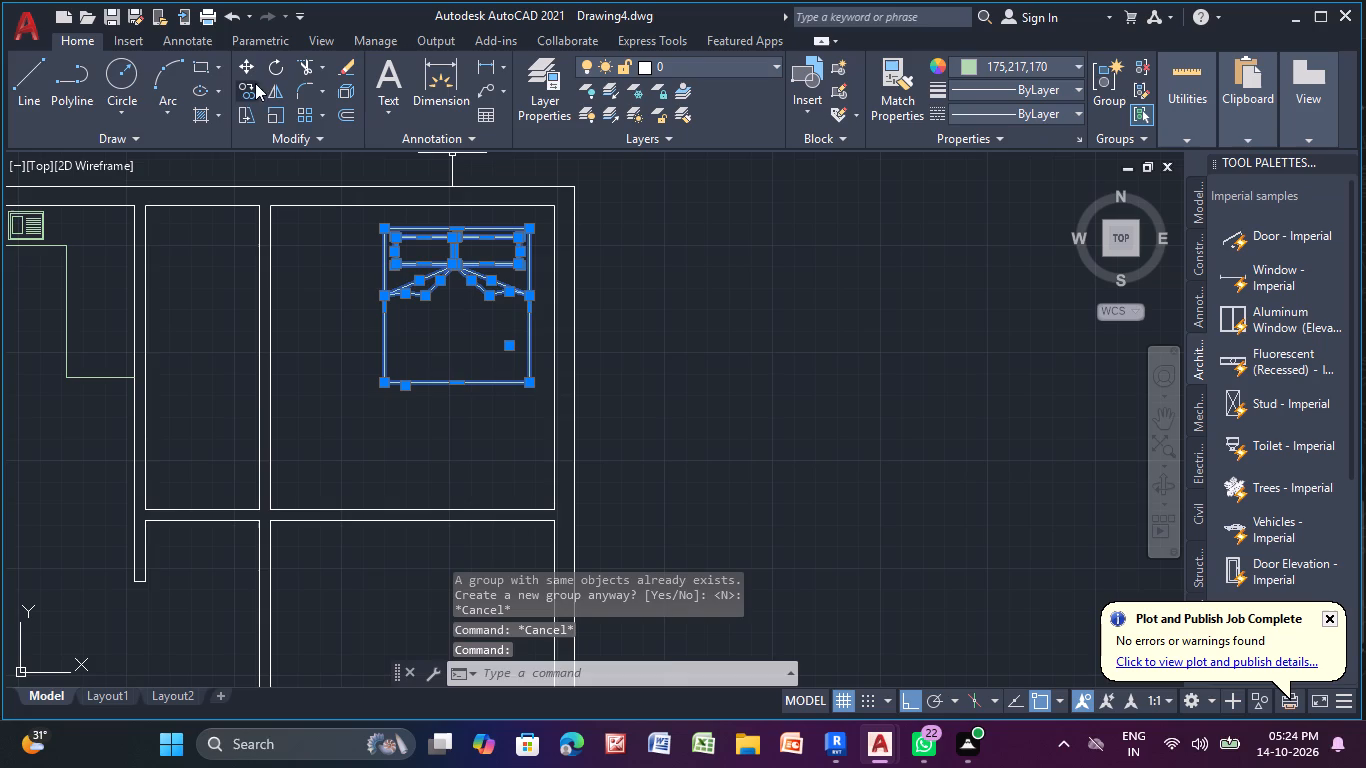
left_click(251, 94)
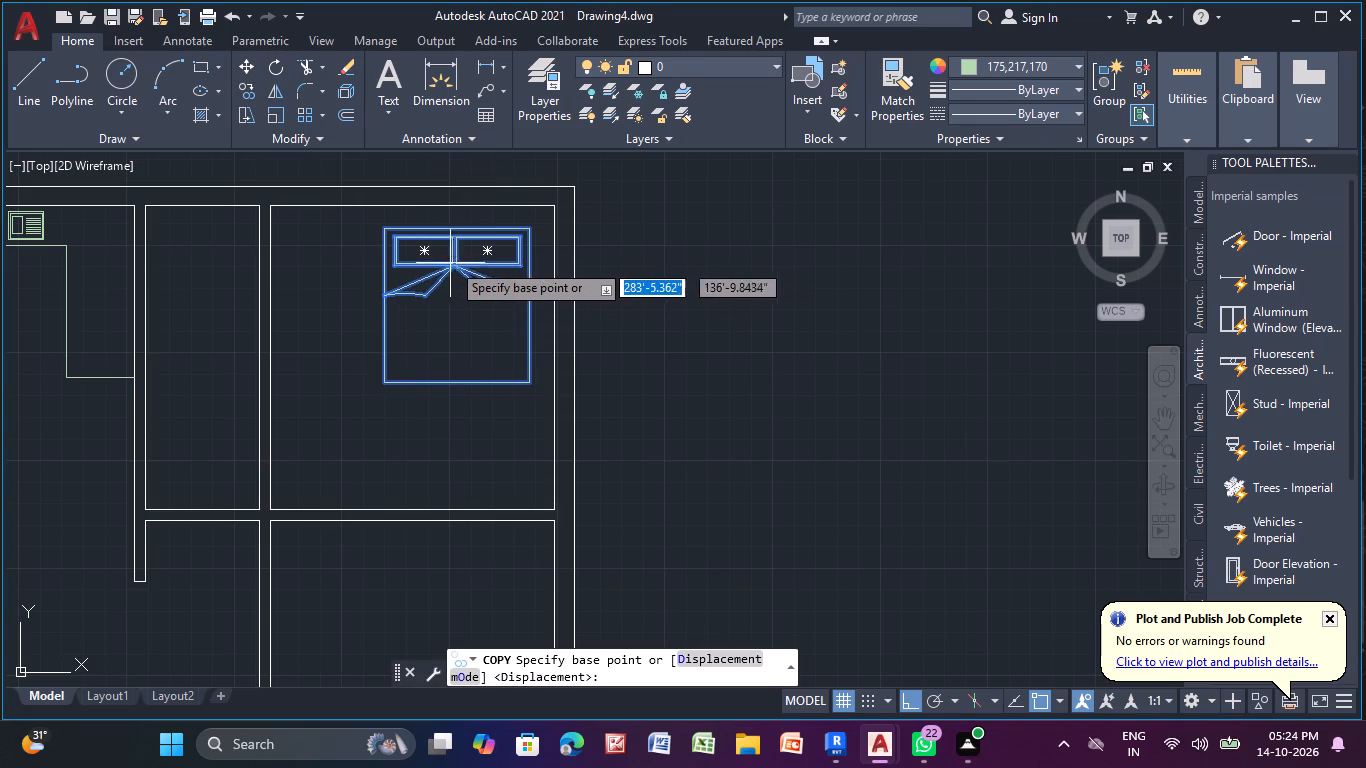
left_click(451, 262)
middle_click_drag(503, 410, 498, 198)
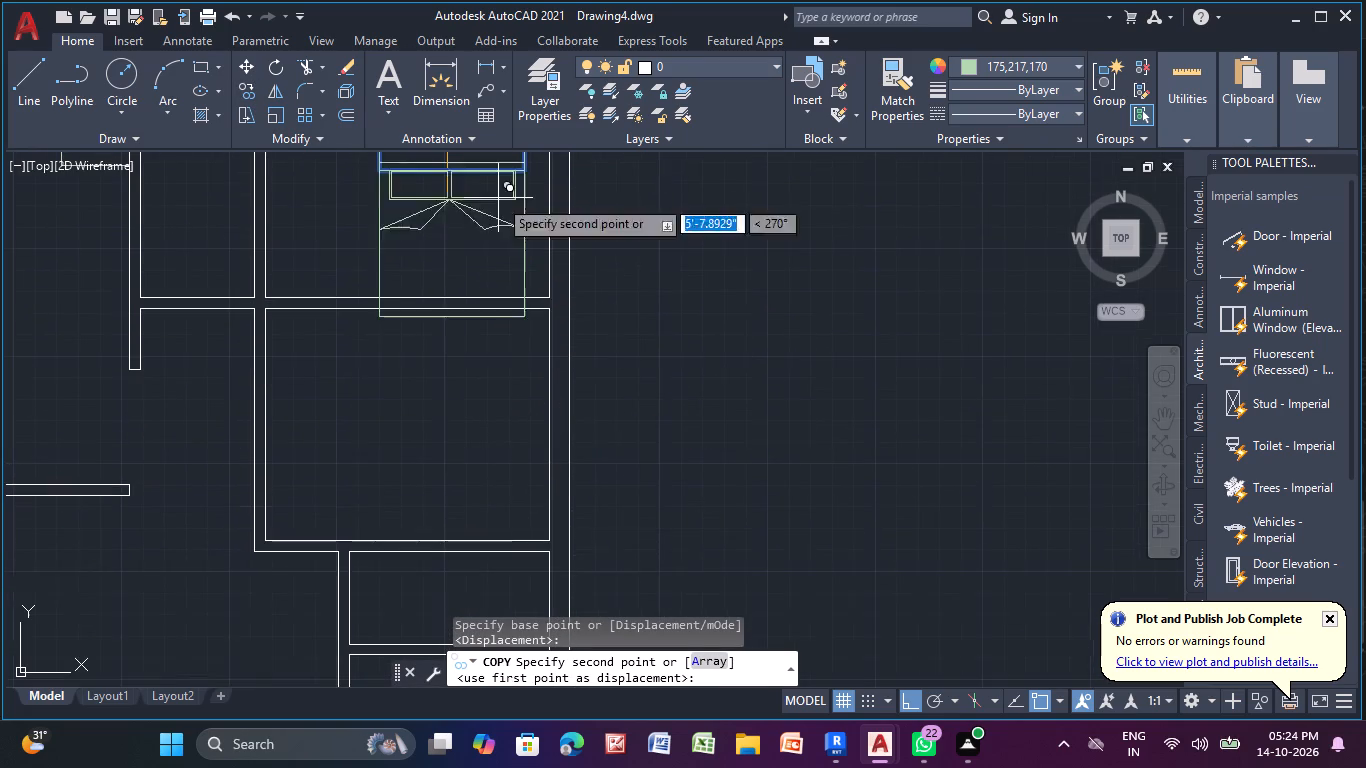
left_click(509, 364)
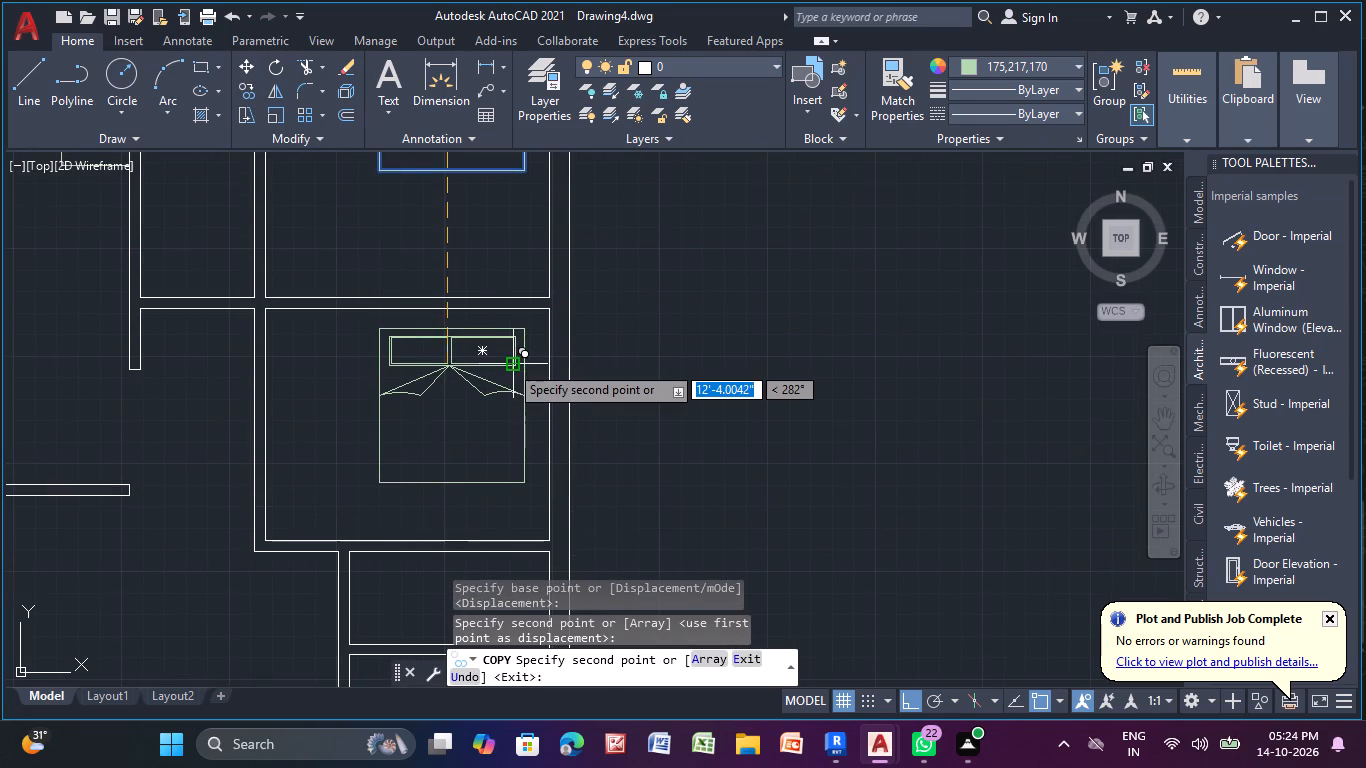
key("Escape")
key("Escape")
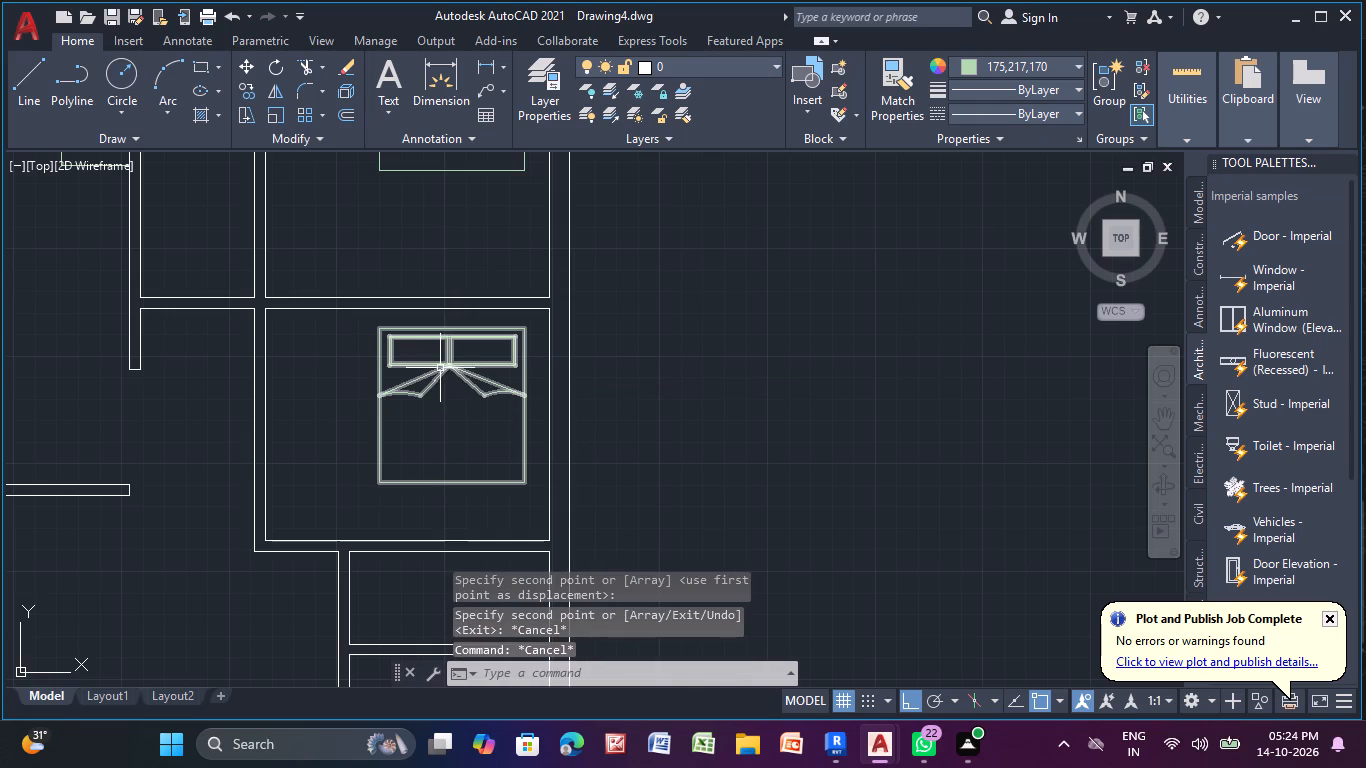
Rotate the copied bed to 270° about the midpoint of its head edge, so its pillows face the right outer wall.
left_click(443, 328)
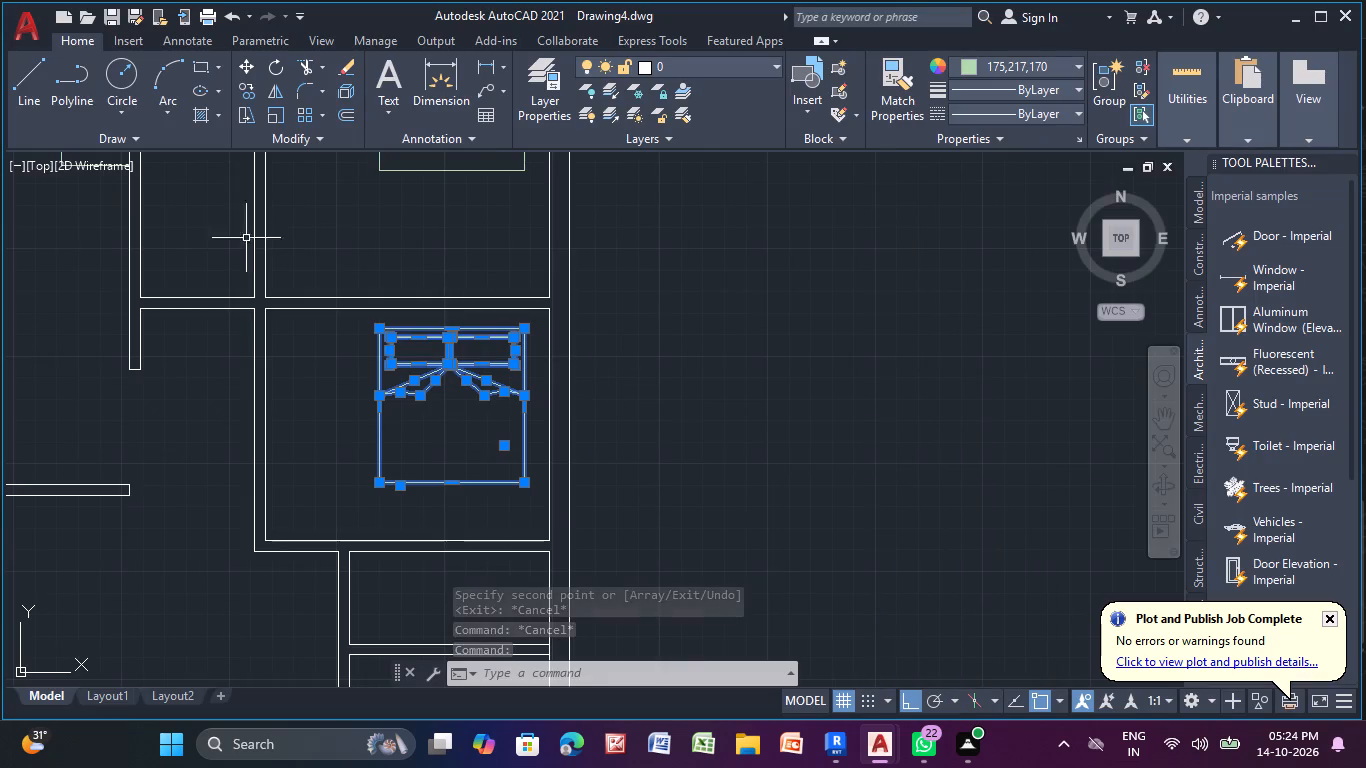
left_click(269, 66)
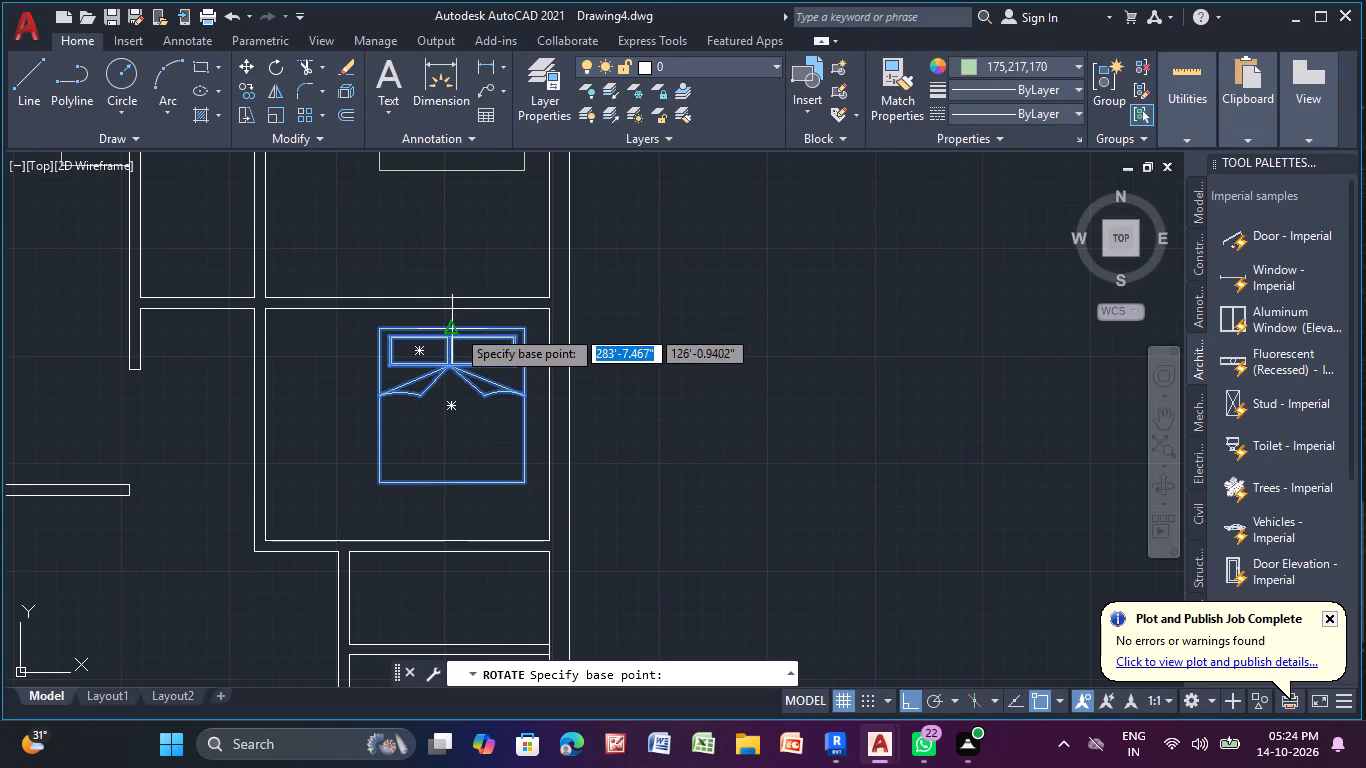
left_click(455, 327)
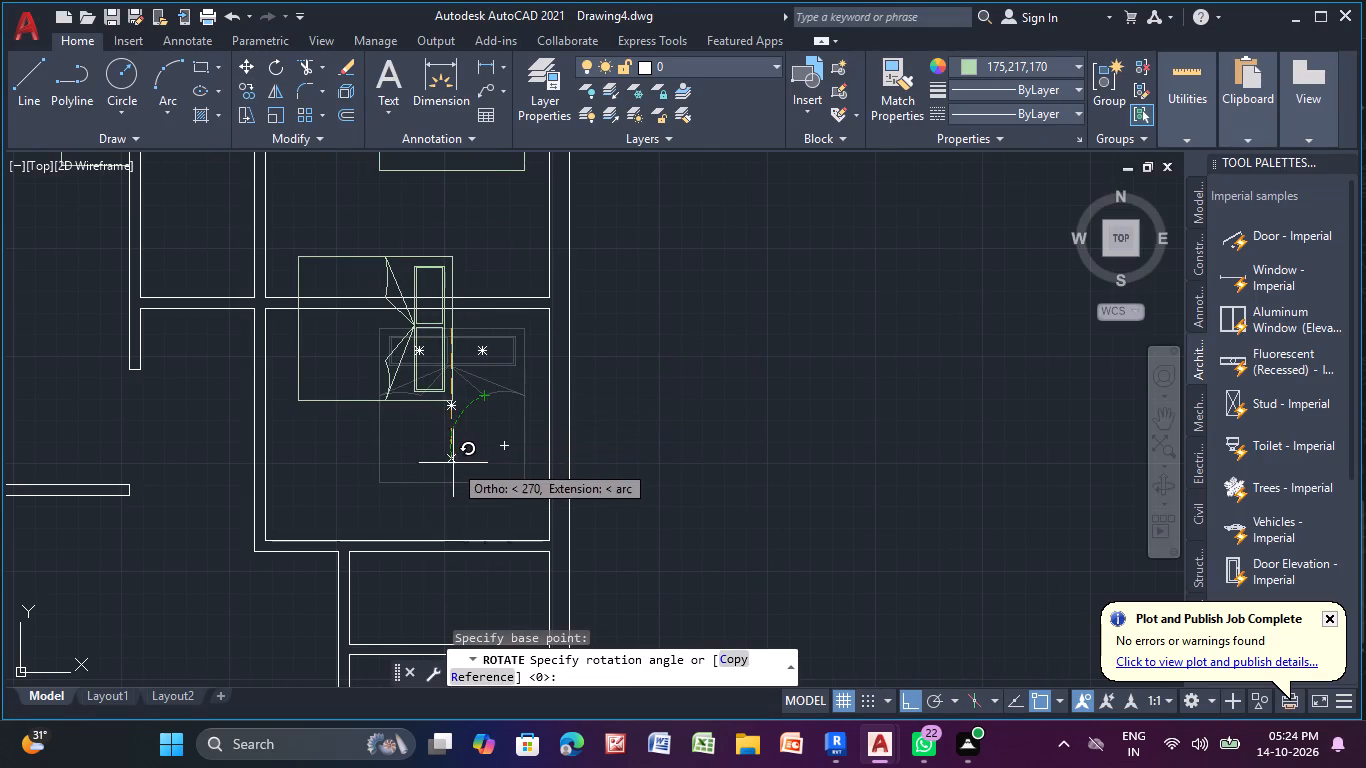
left_click(457, 473)
Move the rotated bed fully inside its room, near the right outer wall, with polar tracking on instead of ortho.
left_click(440, 385)
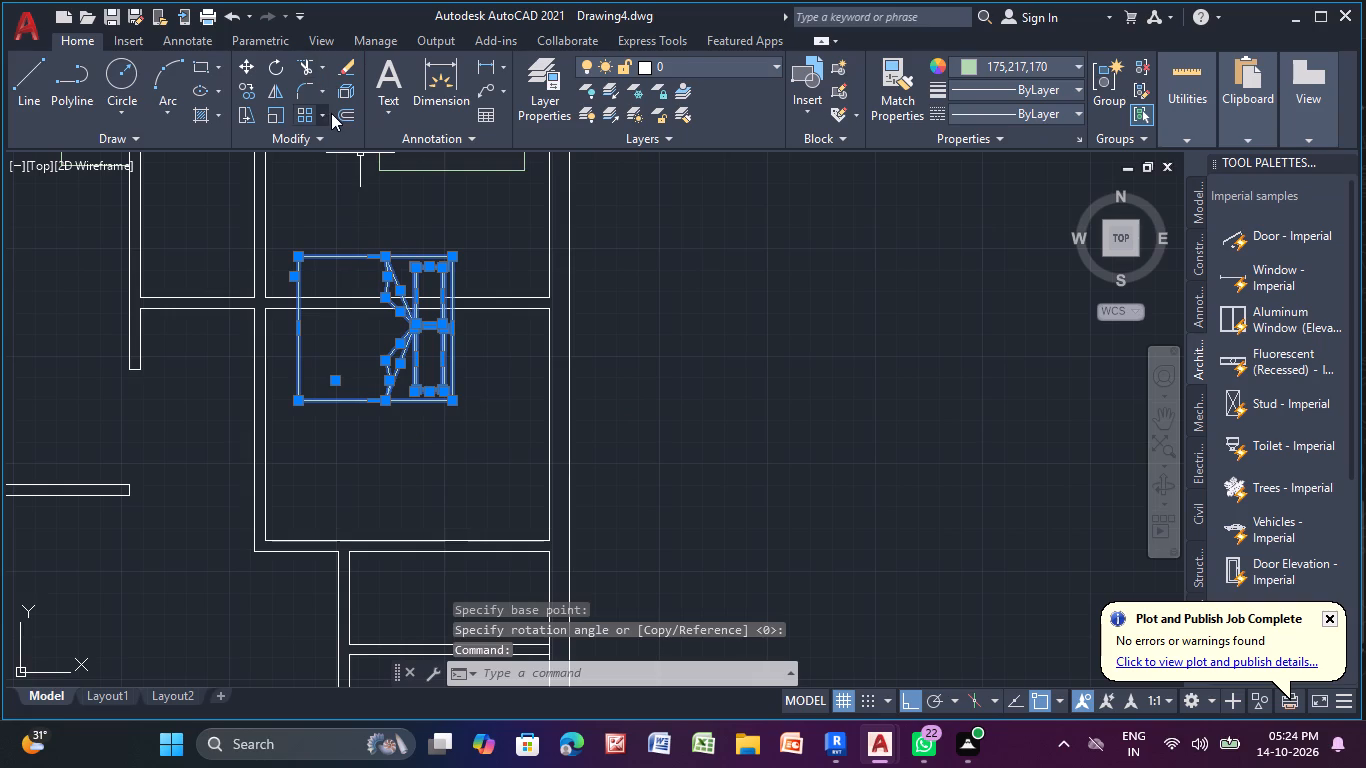
left_click(245, 64)
left_click(444, 318)
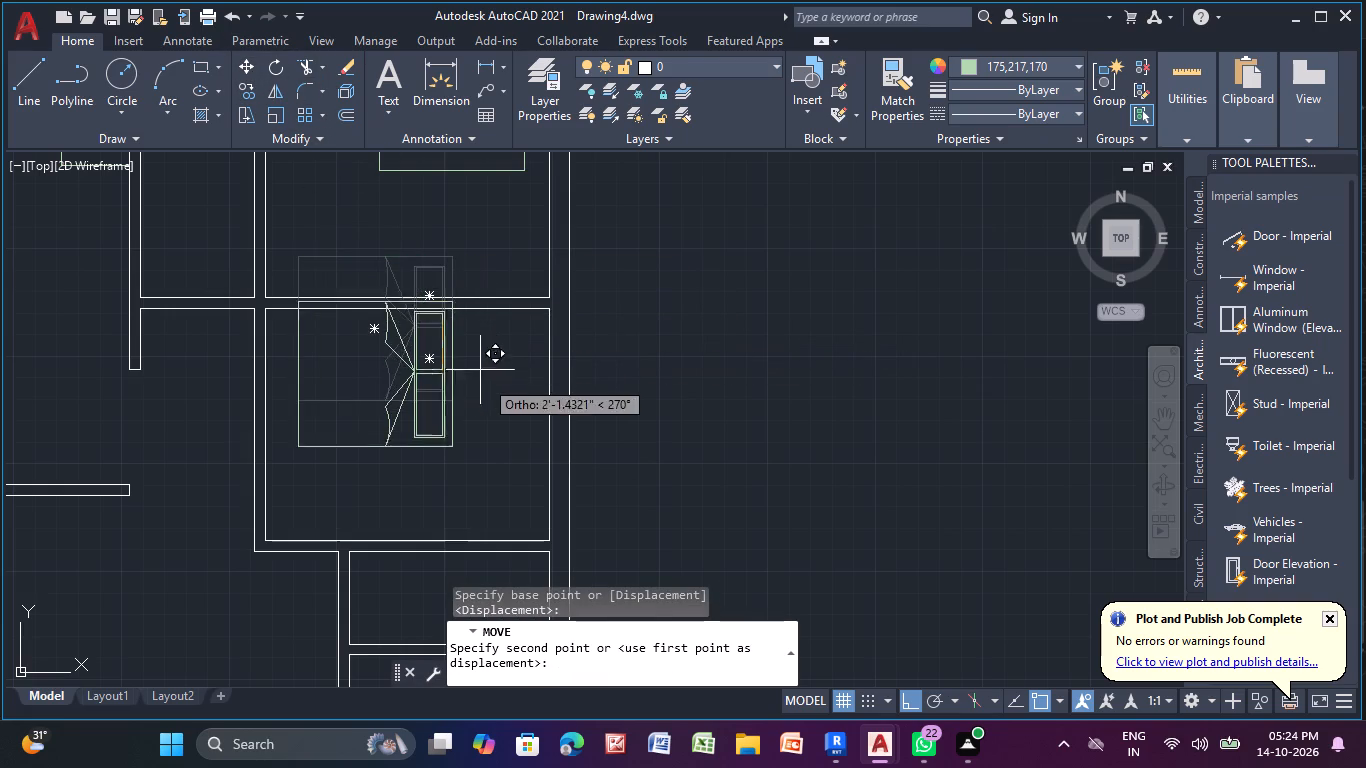
left_click(936, 693)
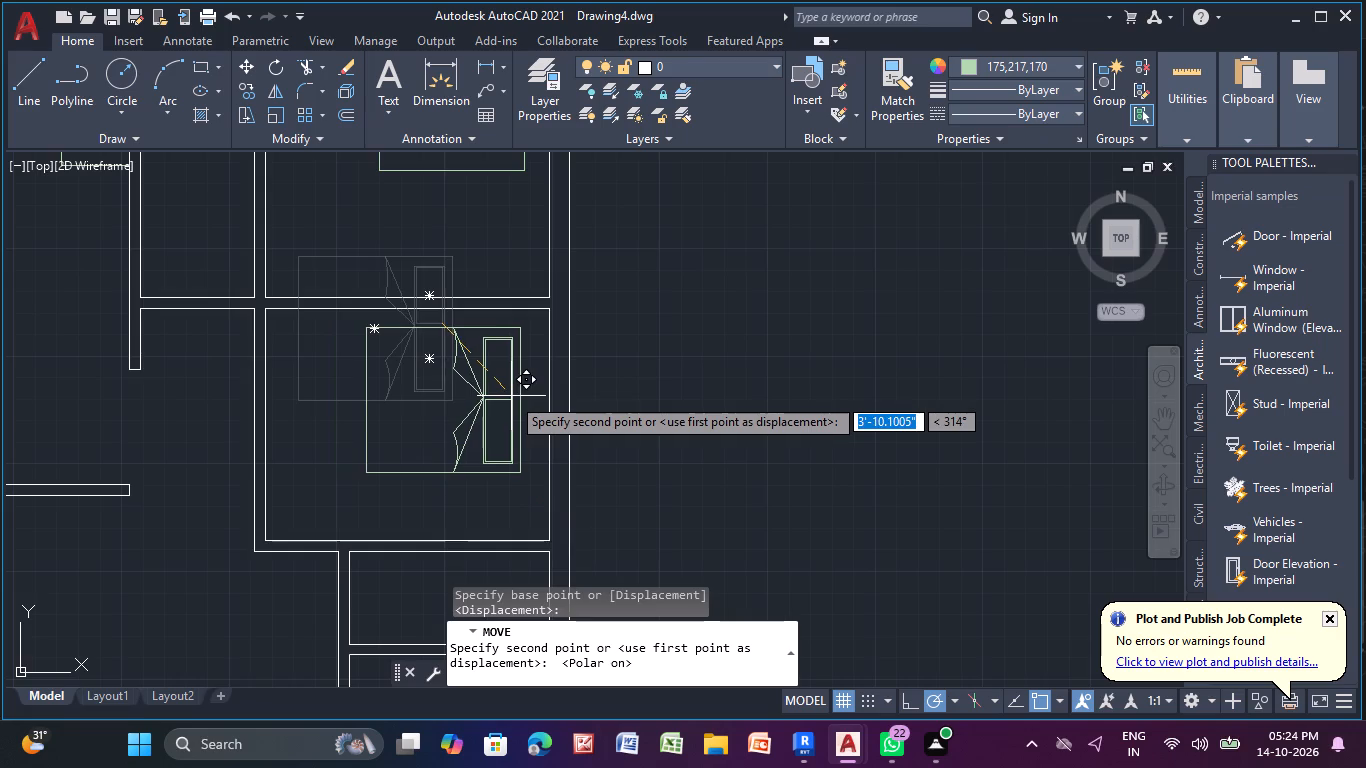
scroll(511, 396, "up", 2)
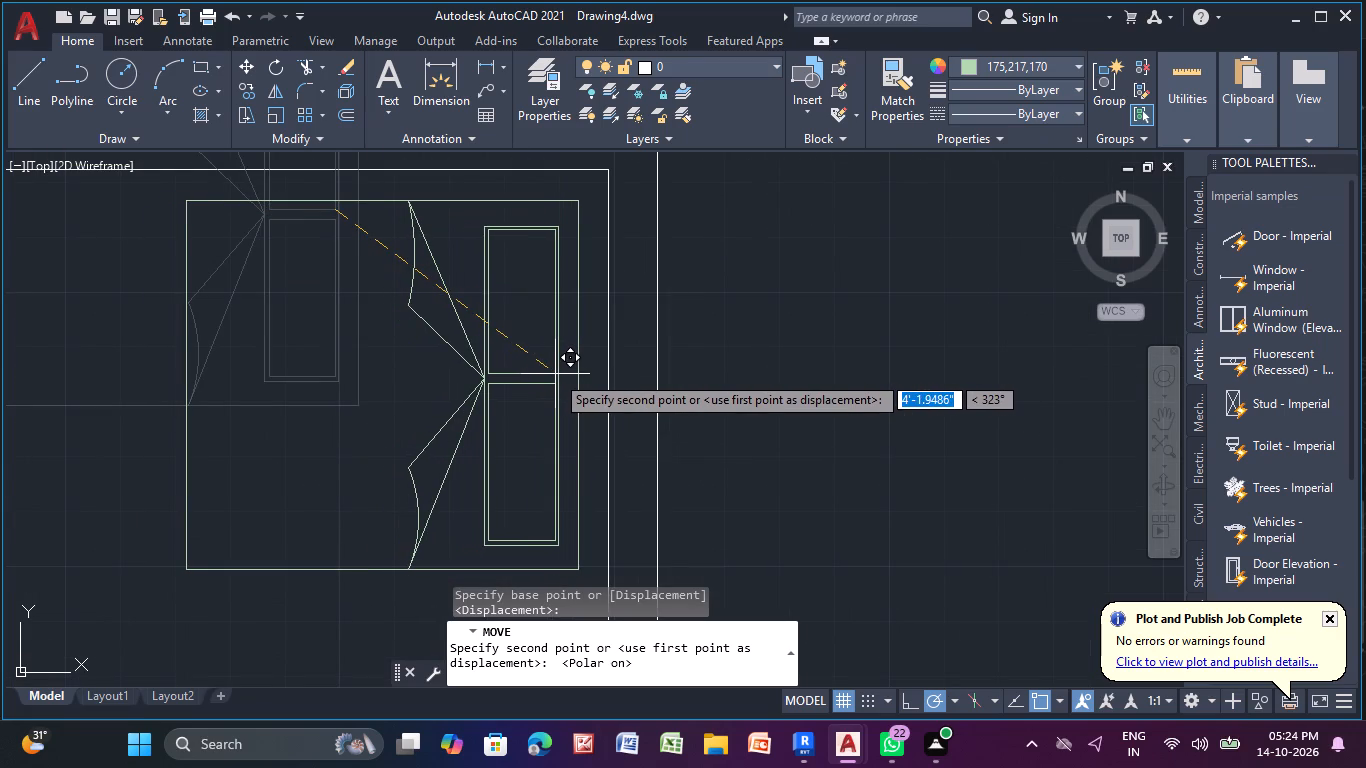
left_click(557, 375)
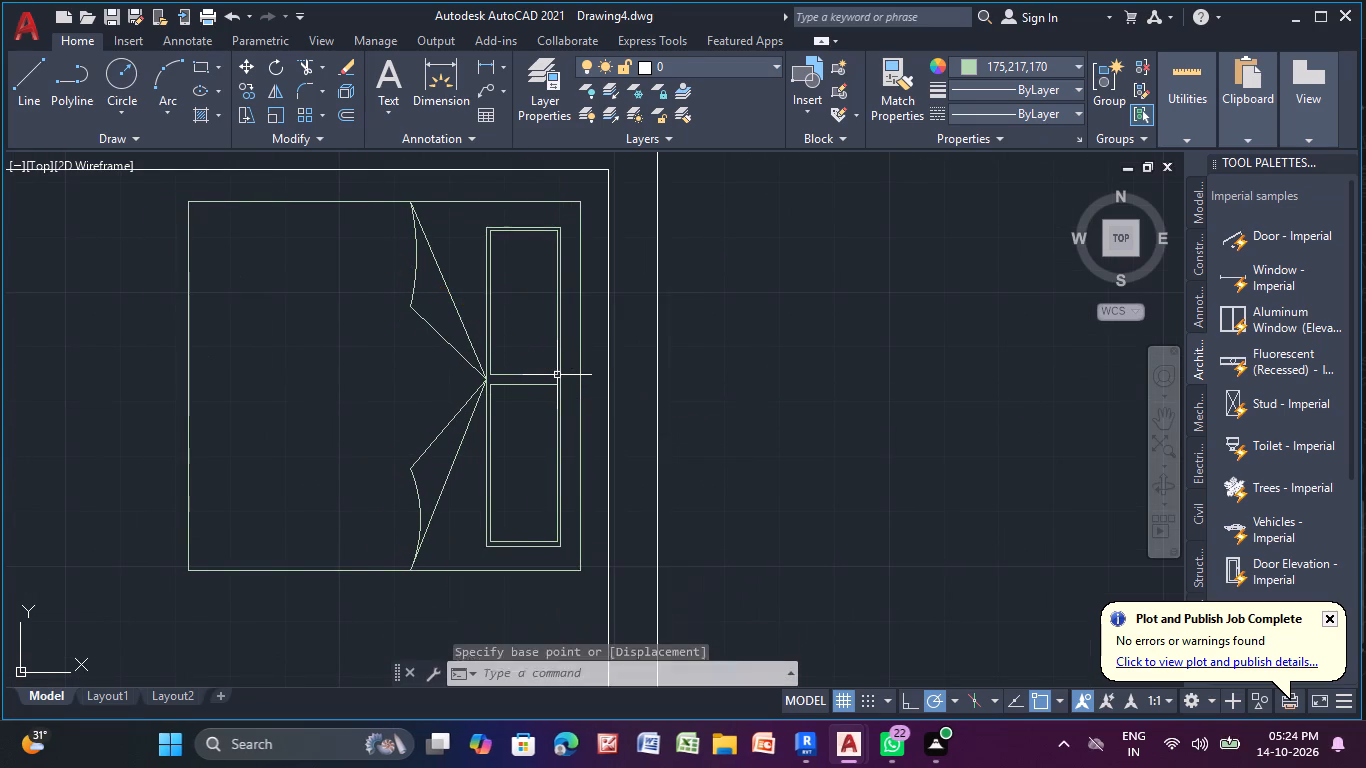
Copy the rotated bed about 17'-7" straight down into the bottom-right room.
scroll(454, 448, "down", 3)
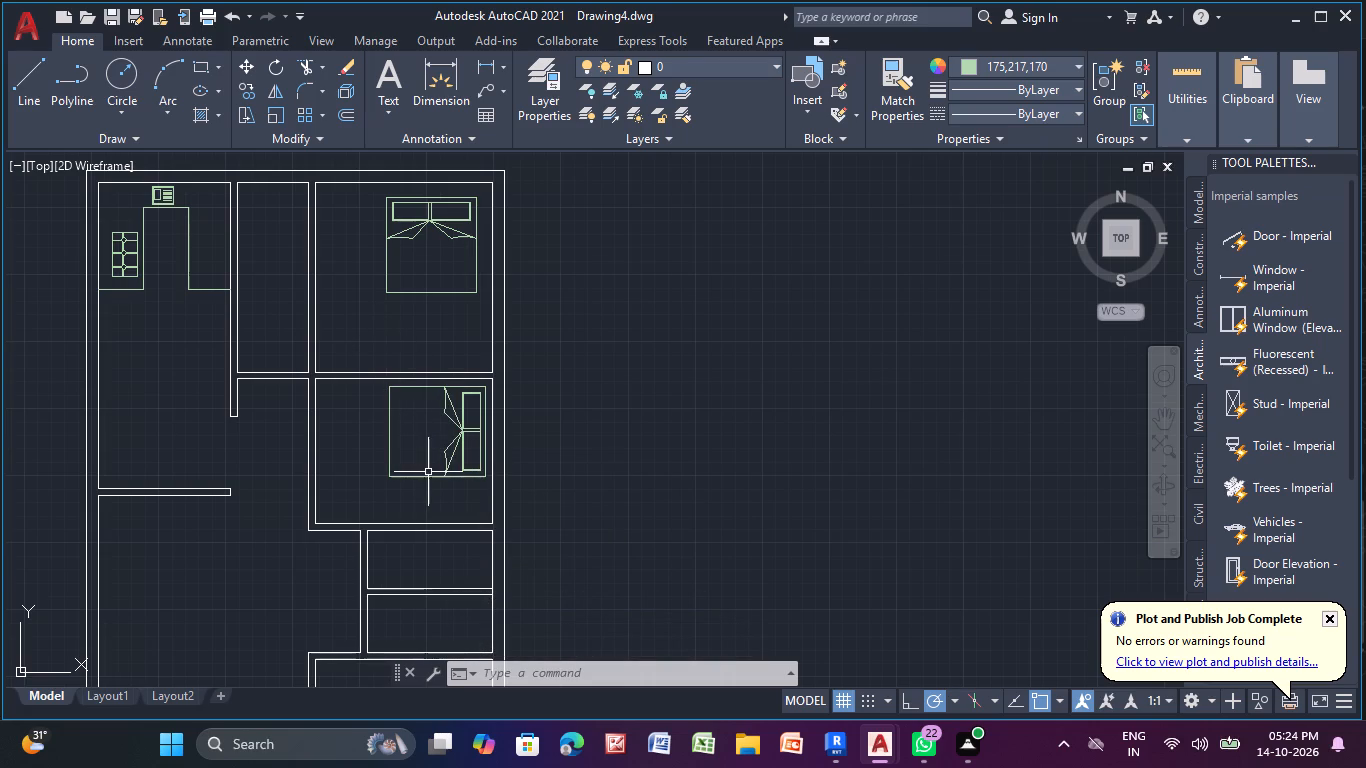
left_click(429, 475)
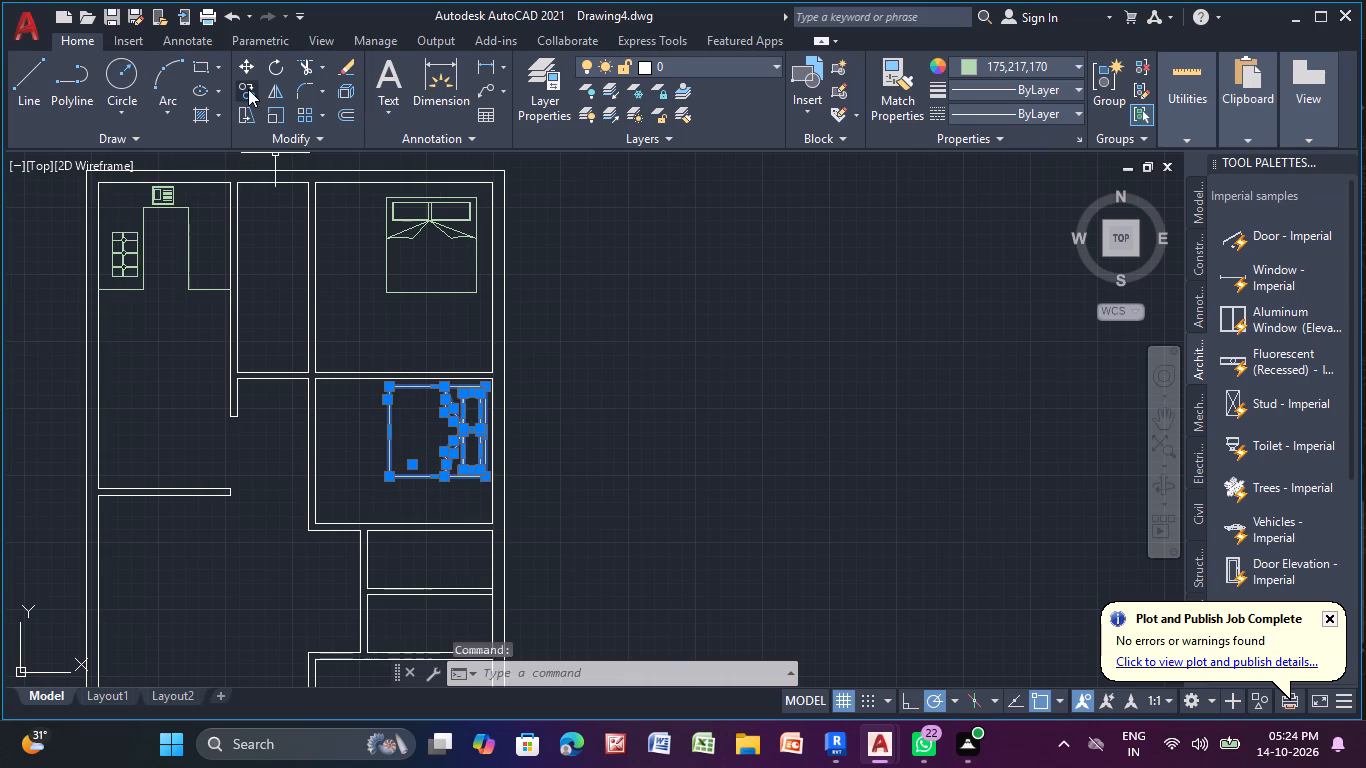
left_click(248, 89)
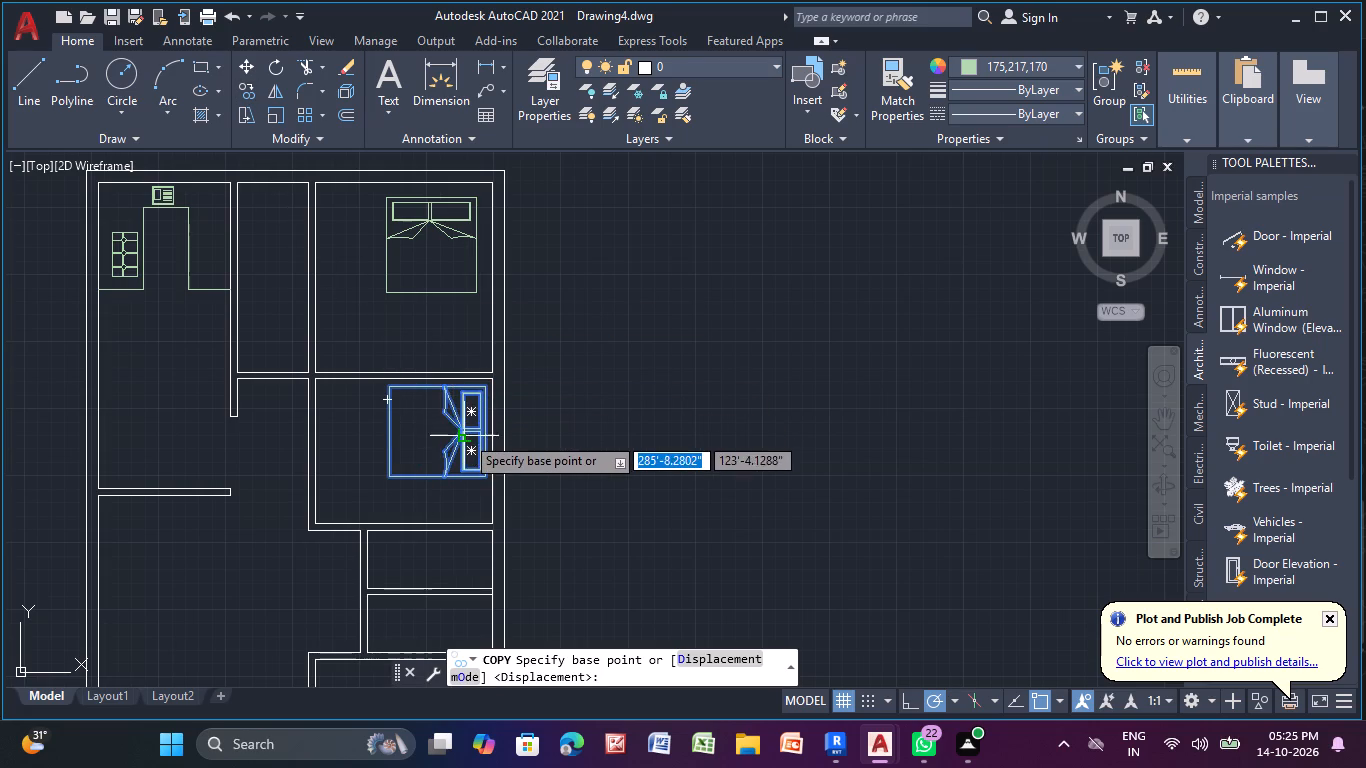
left_click(455, 430)
middle_click_drag(422, 495, 418, 467)
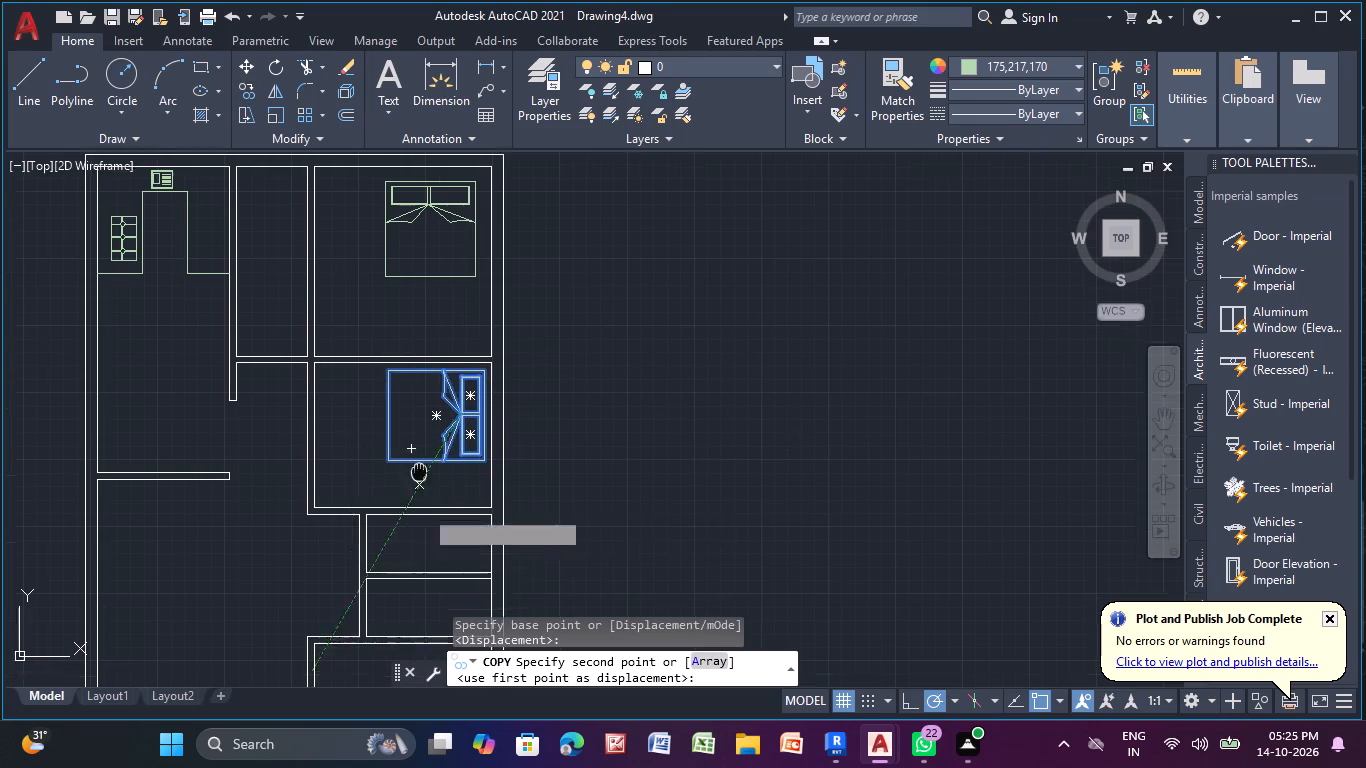
middle_click_drag(418, 467, 341, 303)
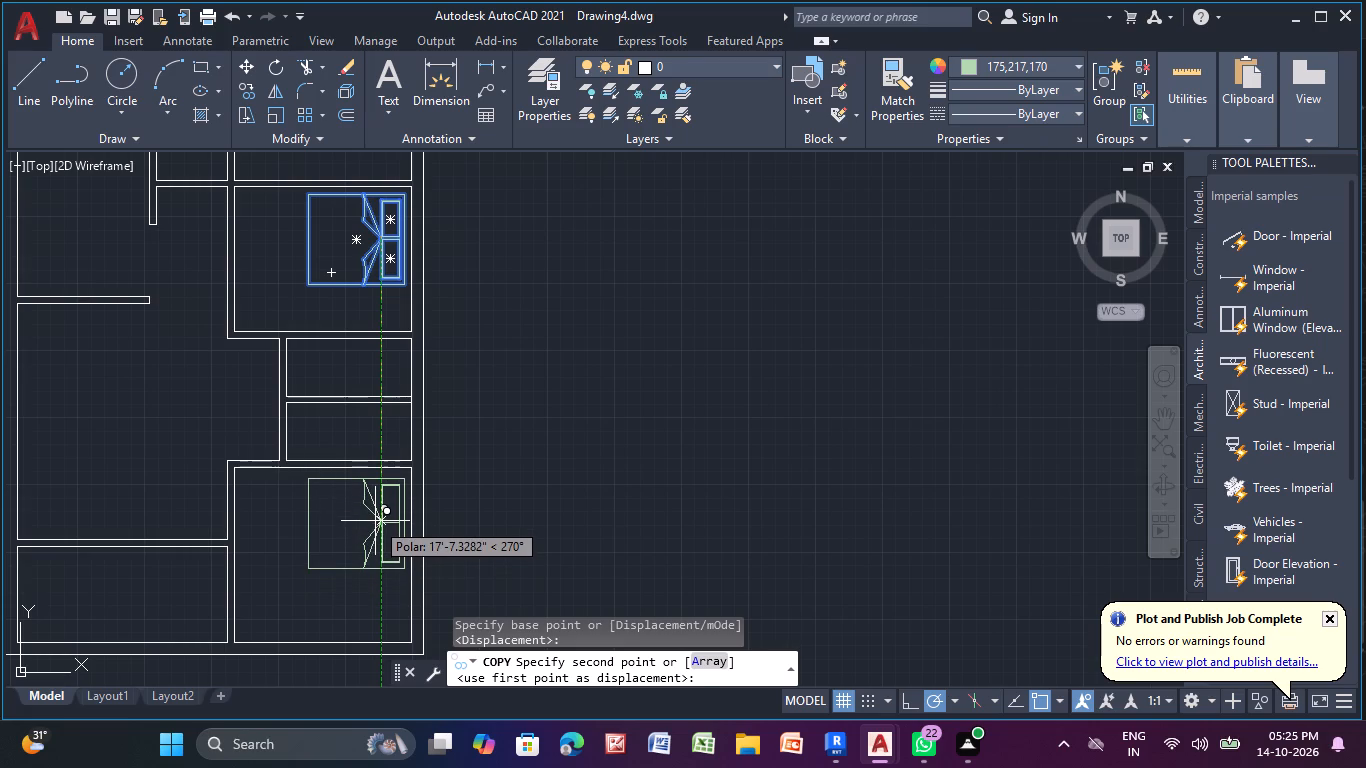
left_click(375, 521)
key("Escape")
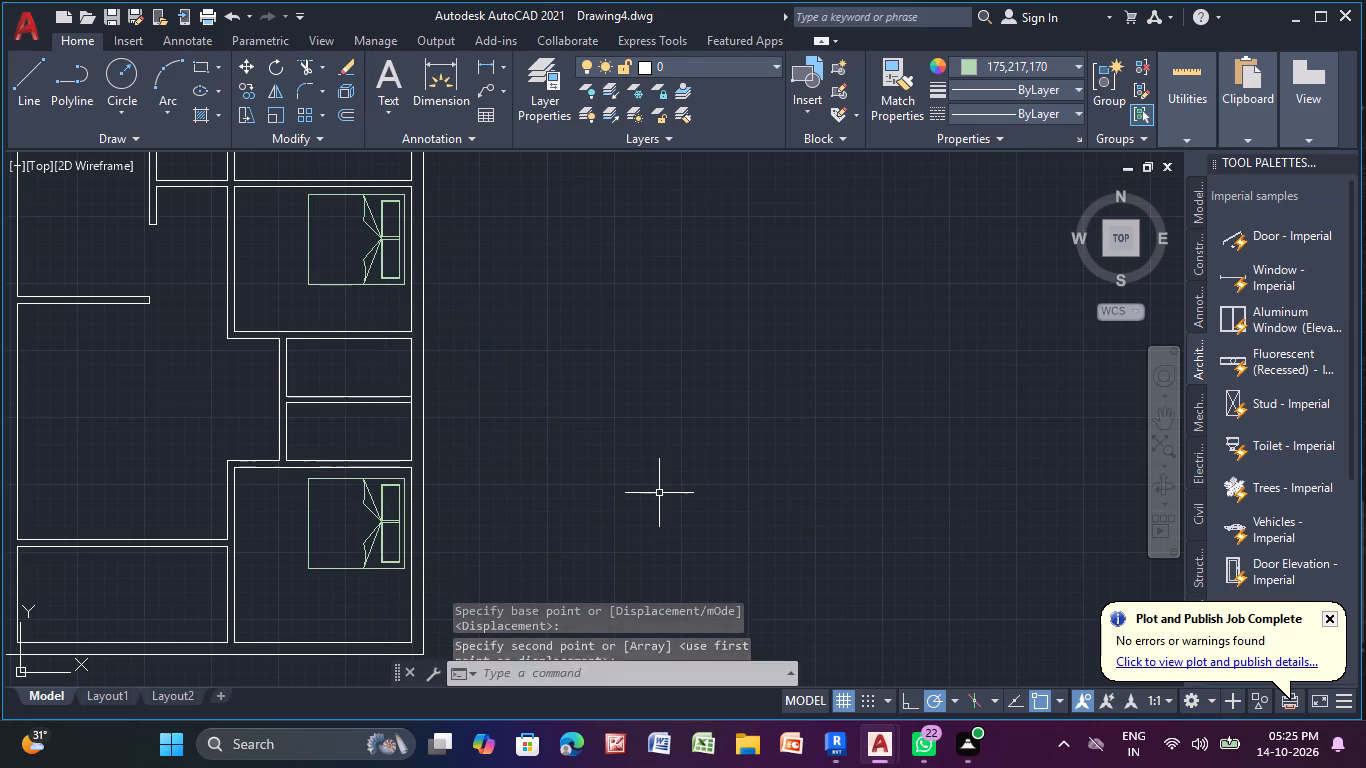
key("Escape")
key("Escape")
key("Escape")
key("Escape")
key("Escape")
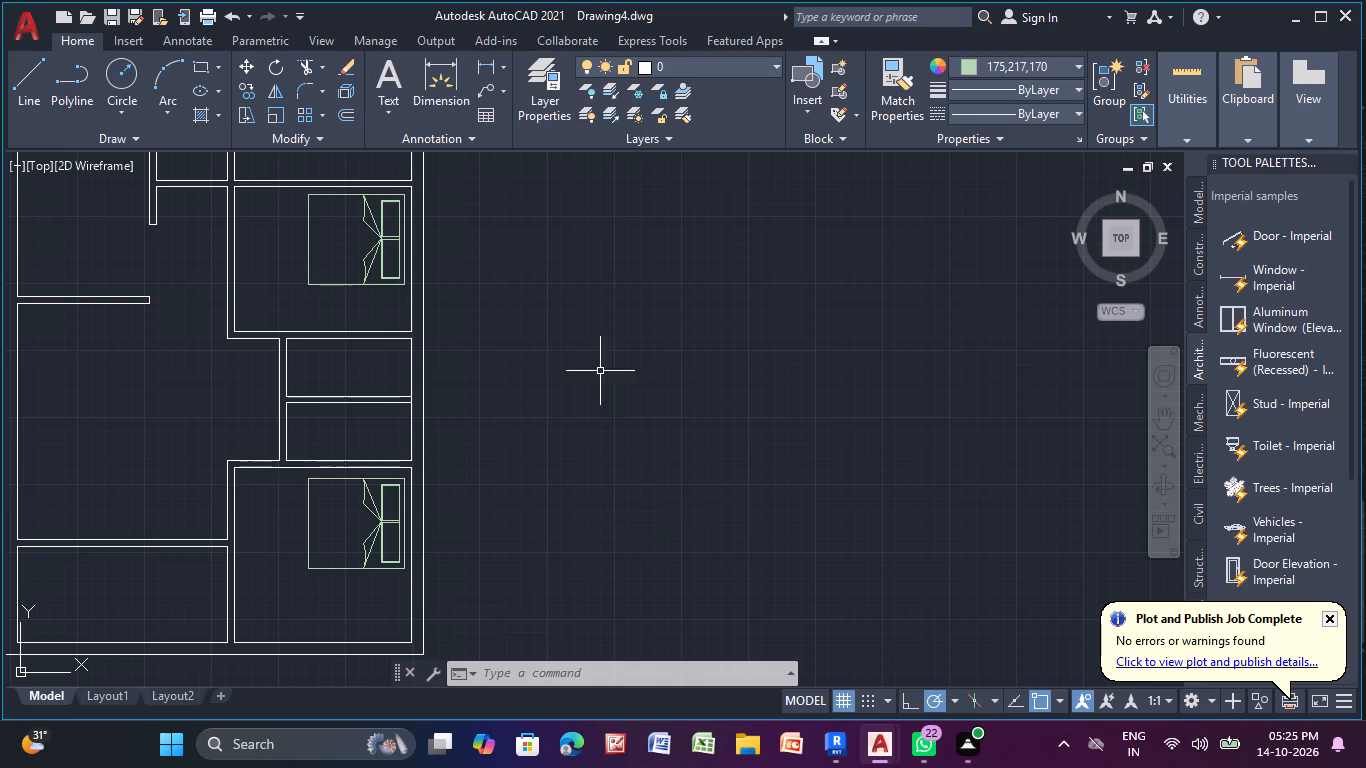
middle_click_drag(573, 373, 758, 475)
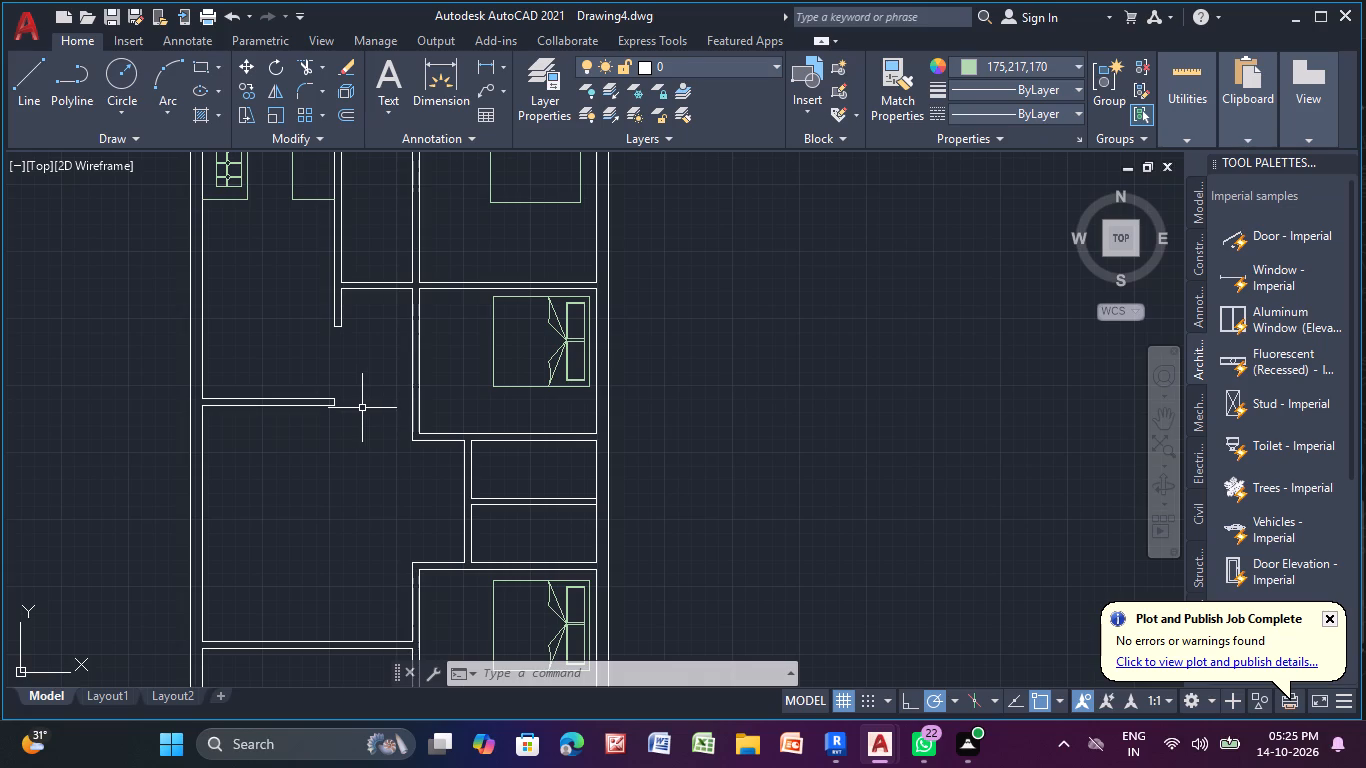
Draw a table rectangle about 4'-6" by 1'-7" below the kitchen, just above the short horizontal partition.
middle_click_drag(326, 430, 293, 460)
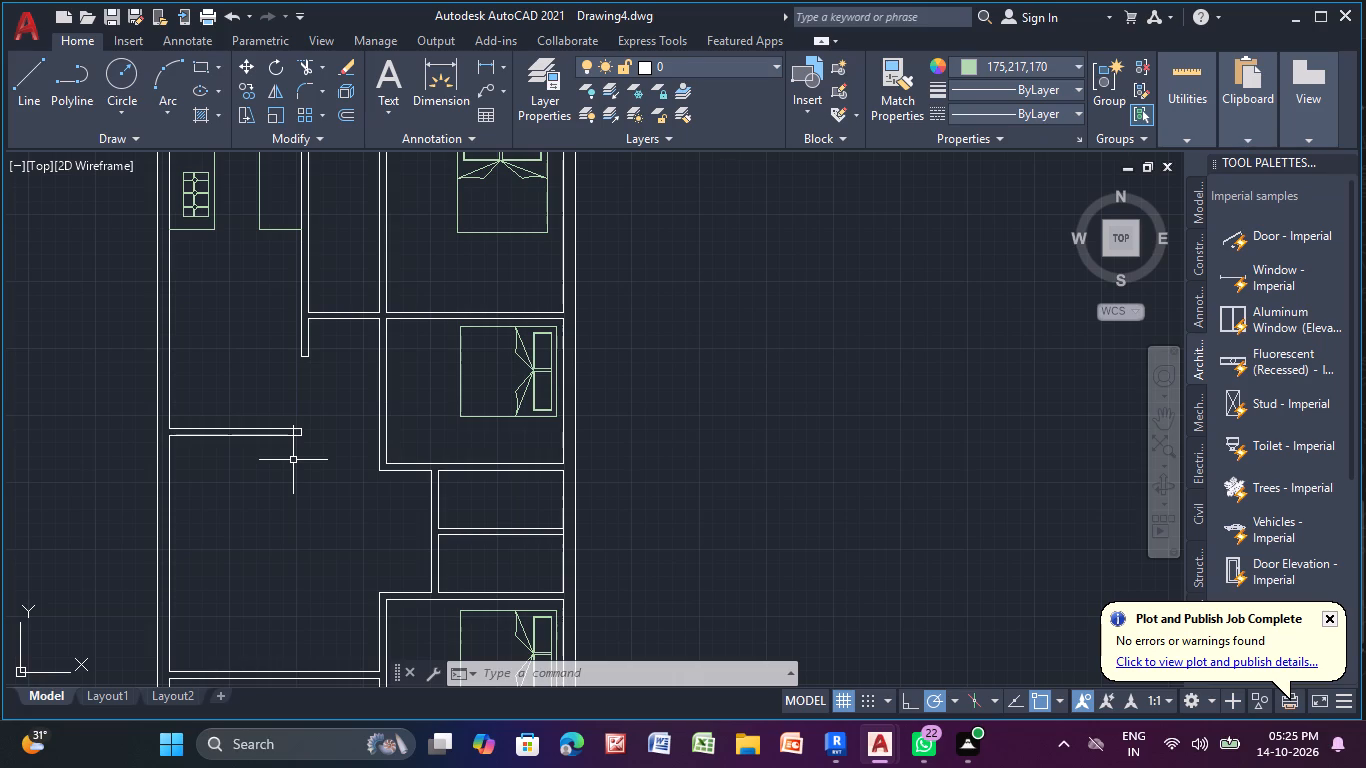
scroll(355, 373, "down", 1)
middle_click_drag(355, 373, 508, 486)
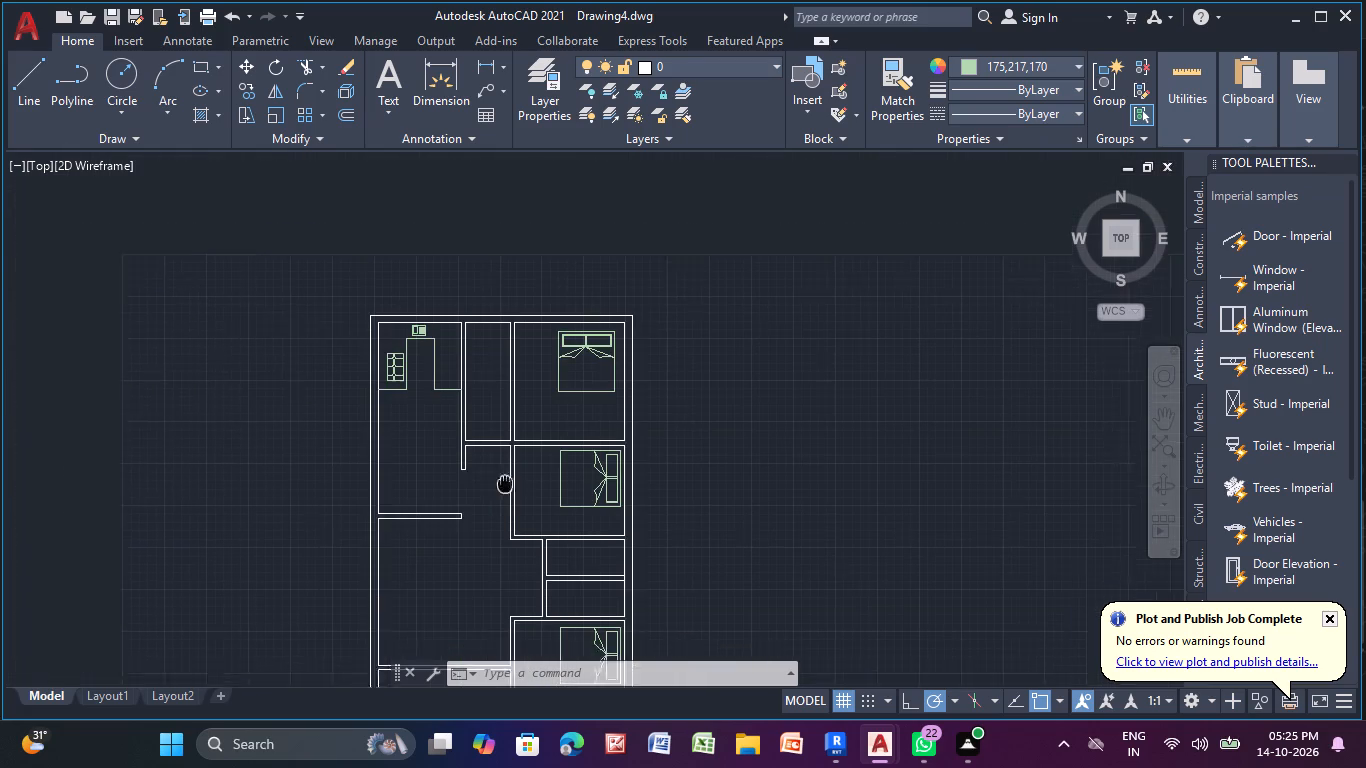
middle_click_drag(508, 486, 525, 495)
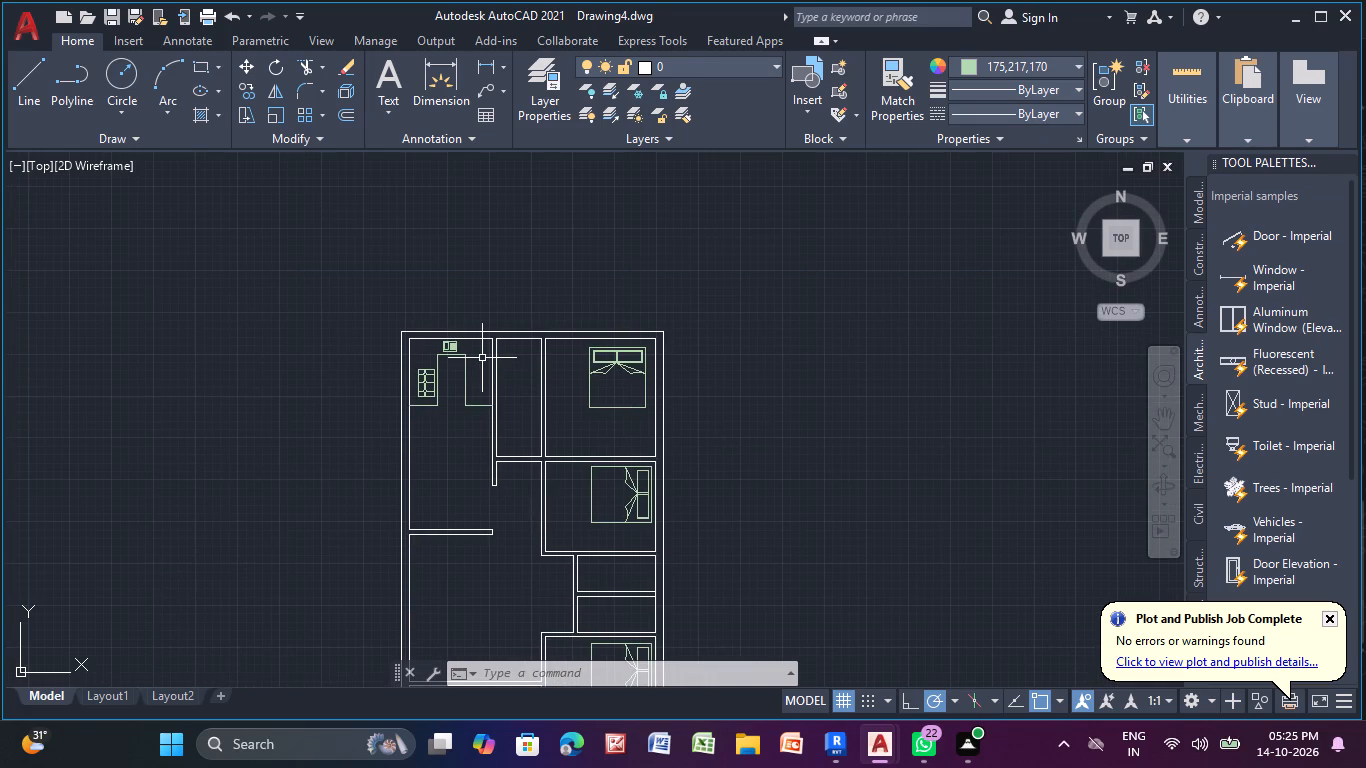
middle_click_drag(738, 444, 605, 290)
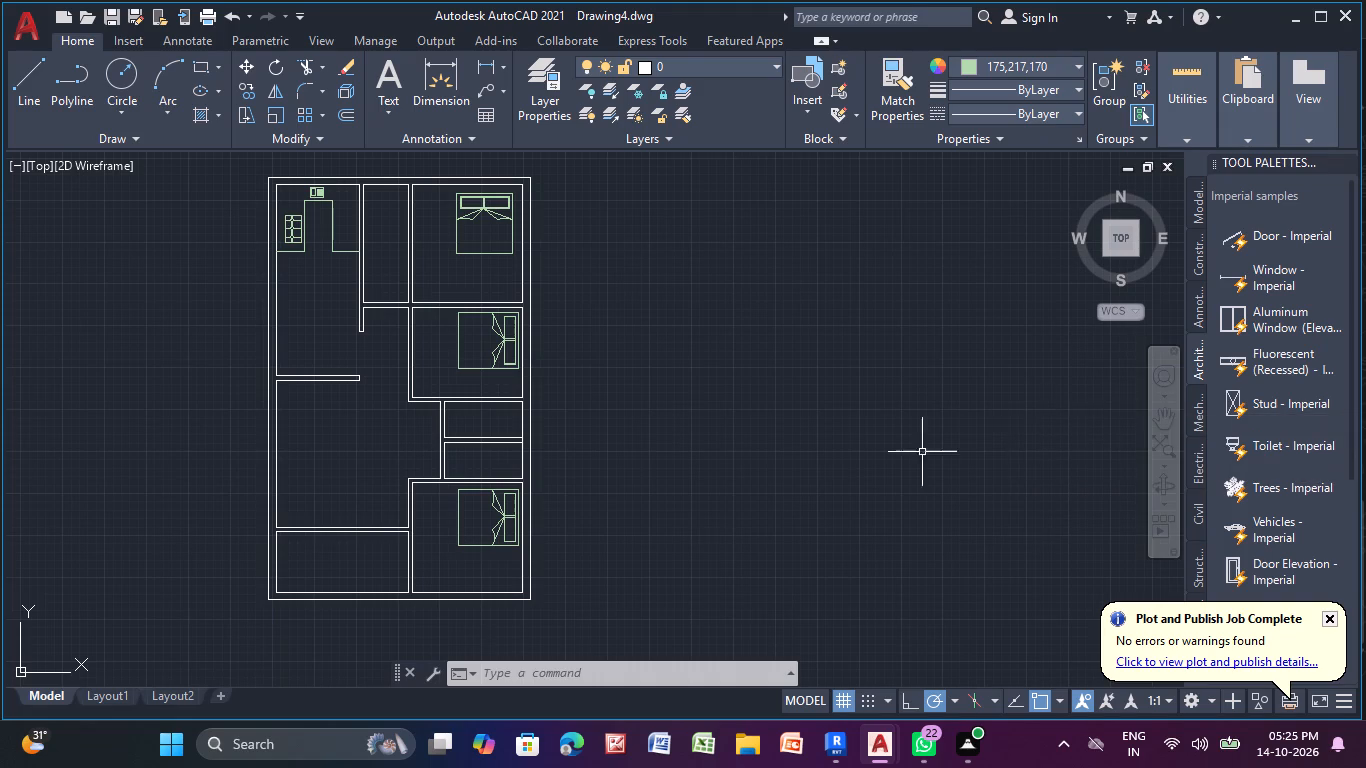
middle_click_drag(428, 374, 479, 404)
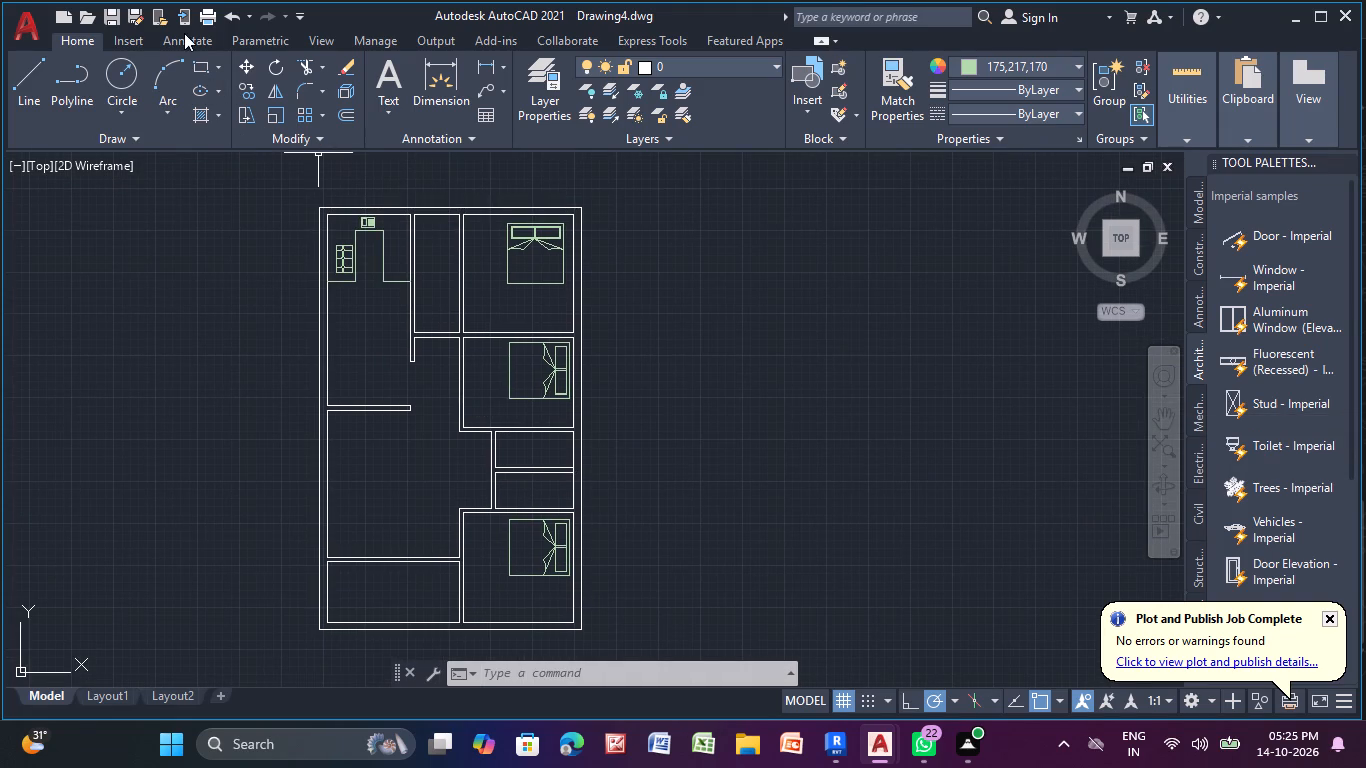
left_click(197, 62)
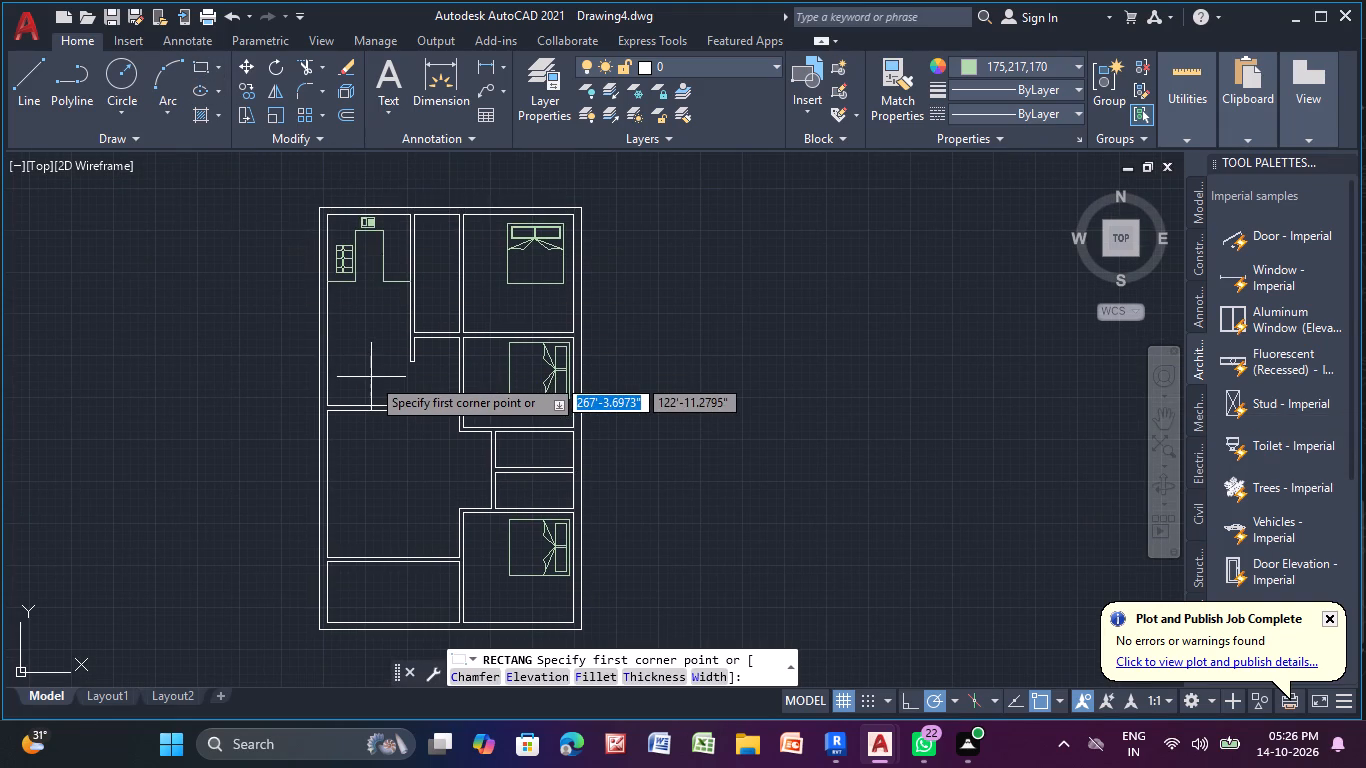
scroll(371, 377, "up", 3)
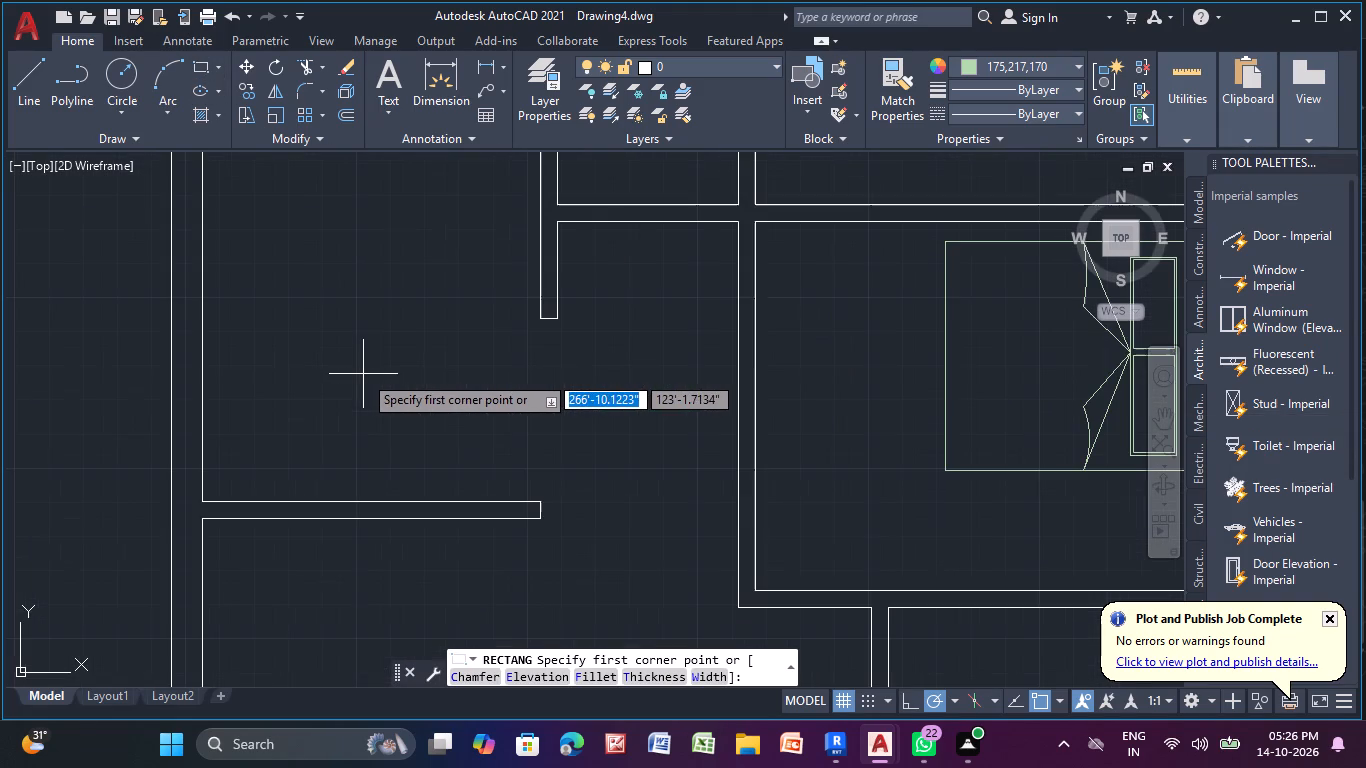
left_click(282, 379)
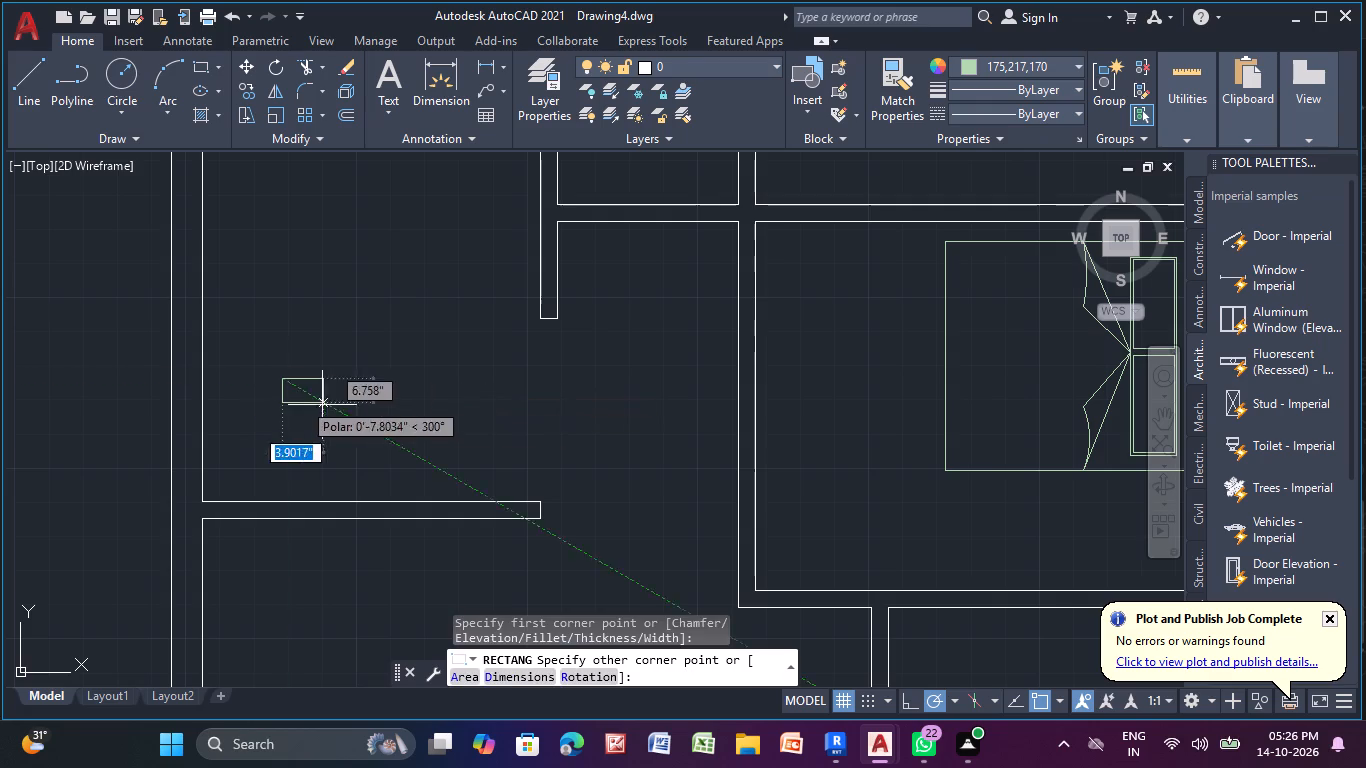
left_click(466, 444)
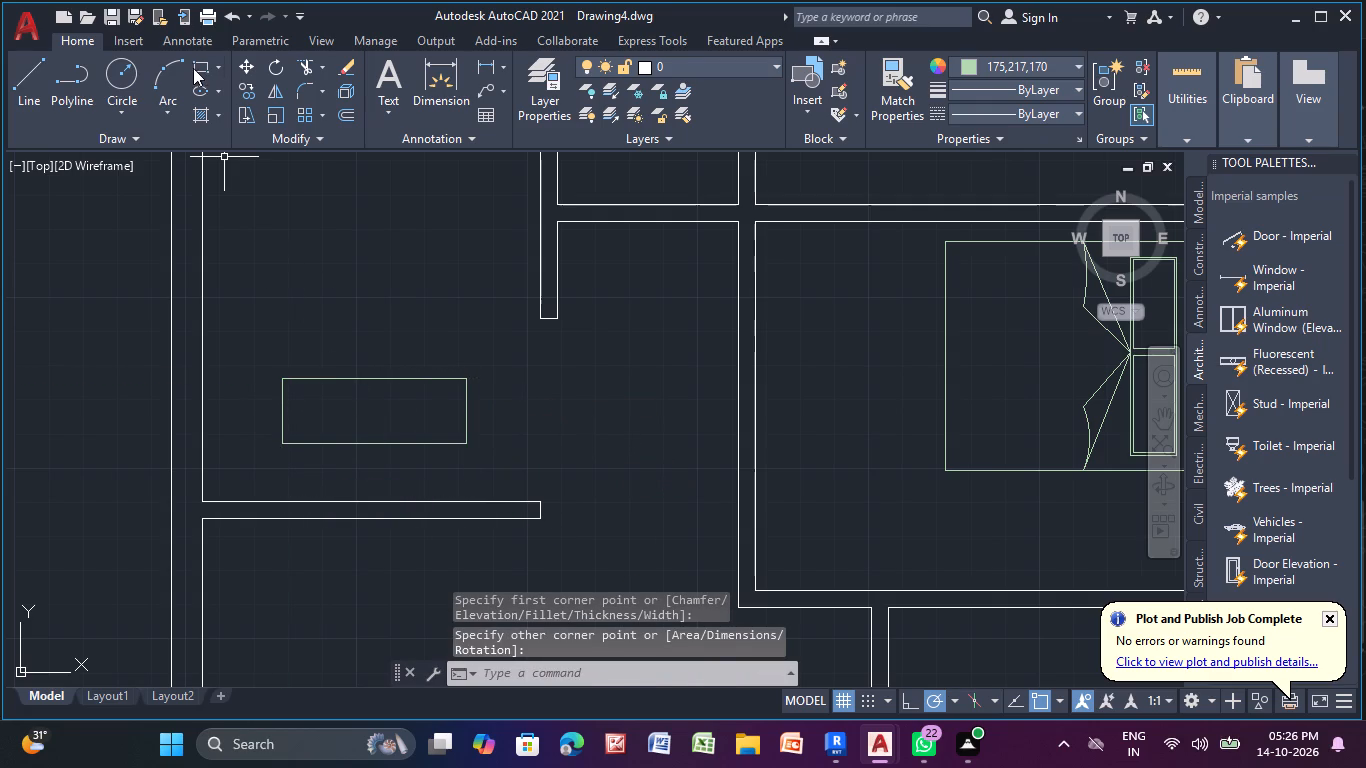
Draw a small chair rectangle and move it to just above the left part of the table.
left_click(193, 68)
left_click(272, 302)
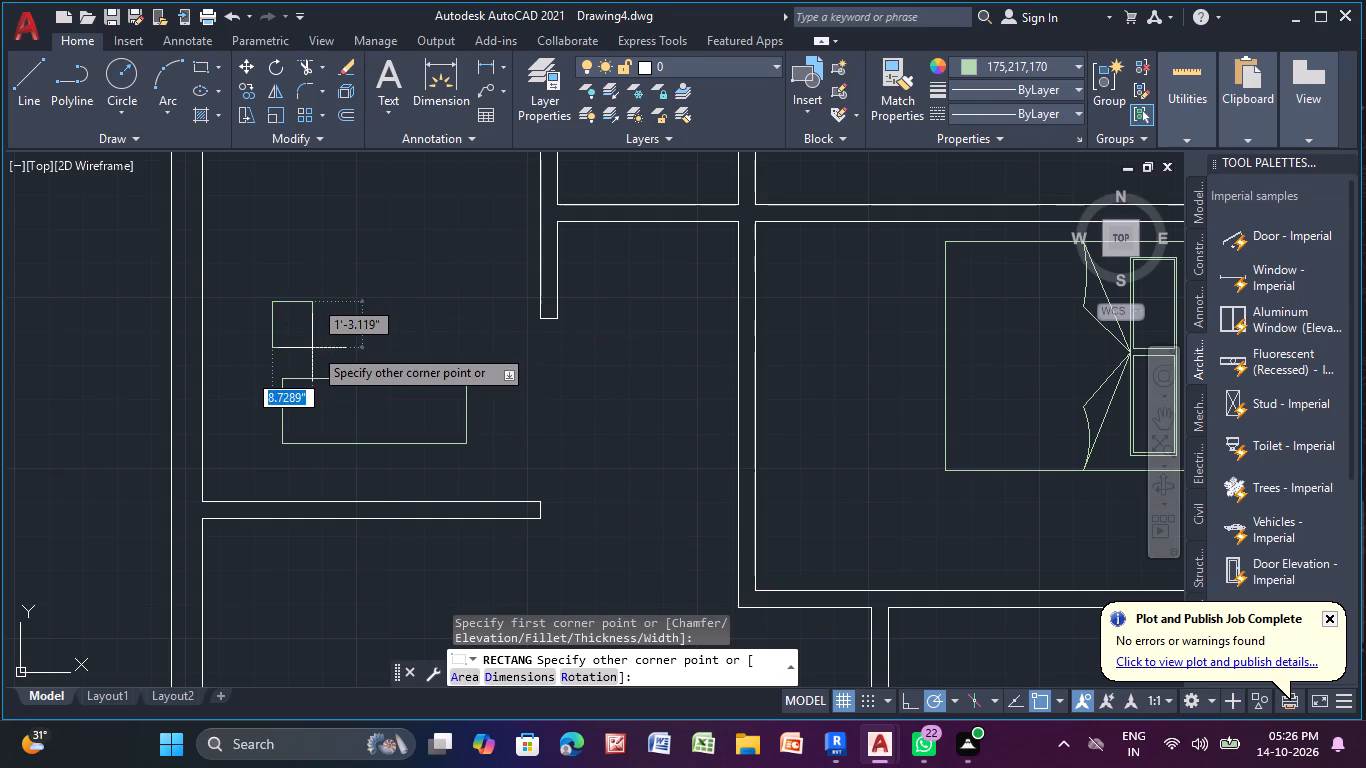
left_click(313, 347)
left_click(312, 345)
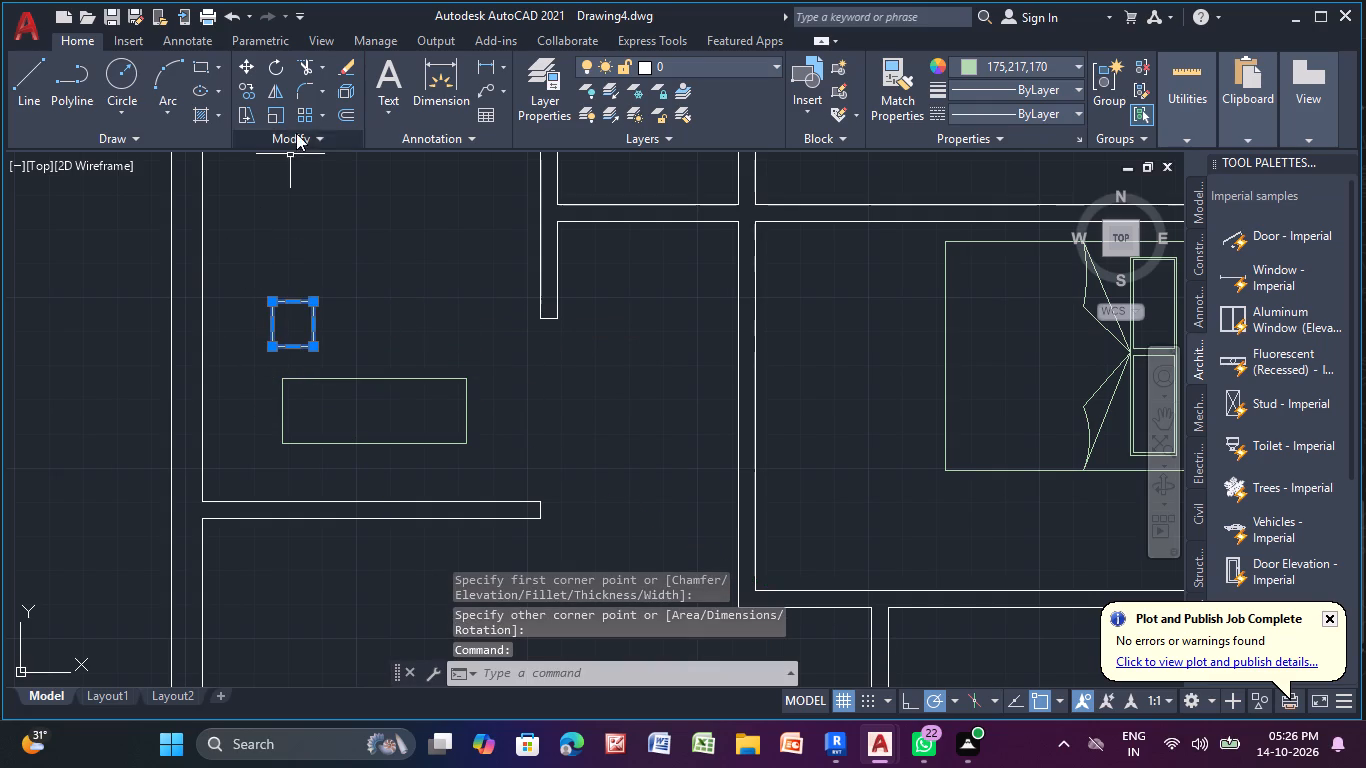
left_click(249, 68)
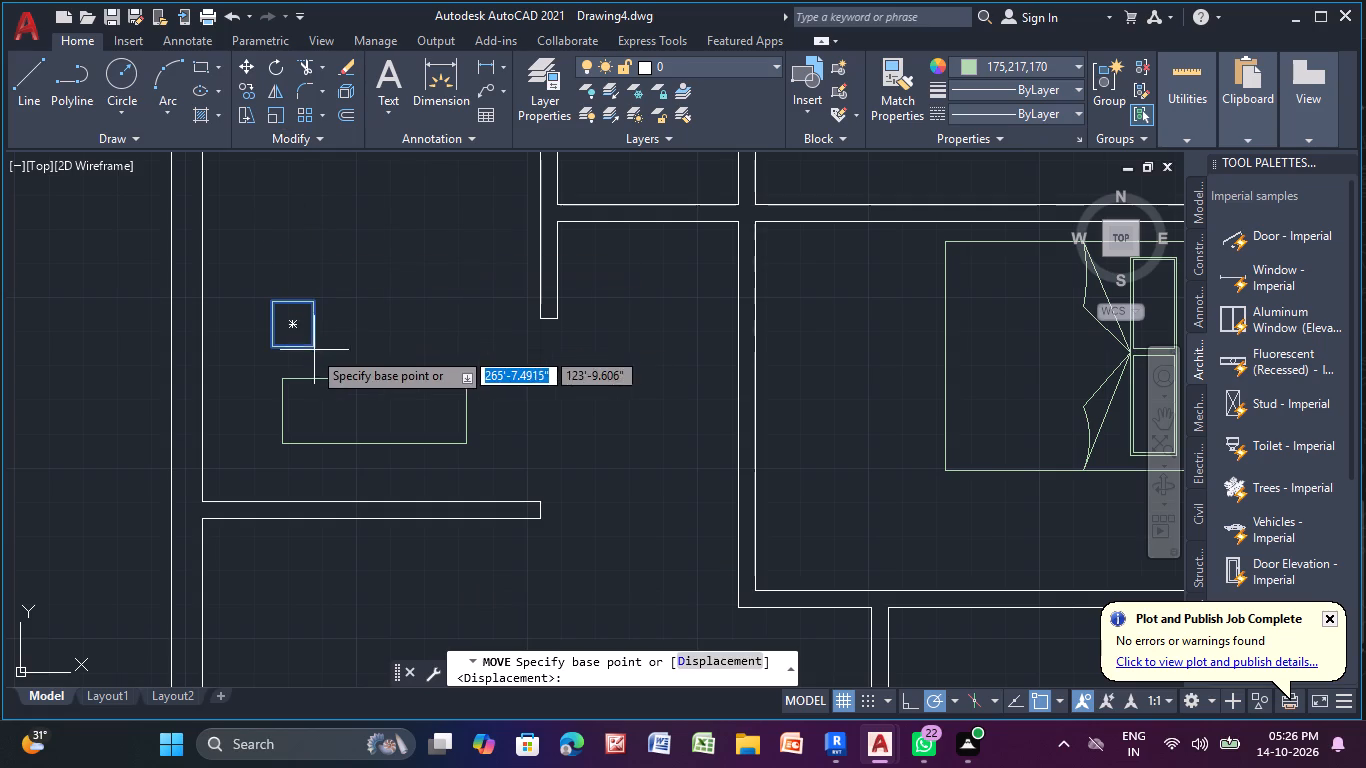
left_click(296, 349)
left_click(326, 356)
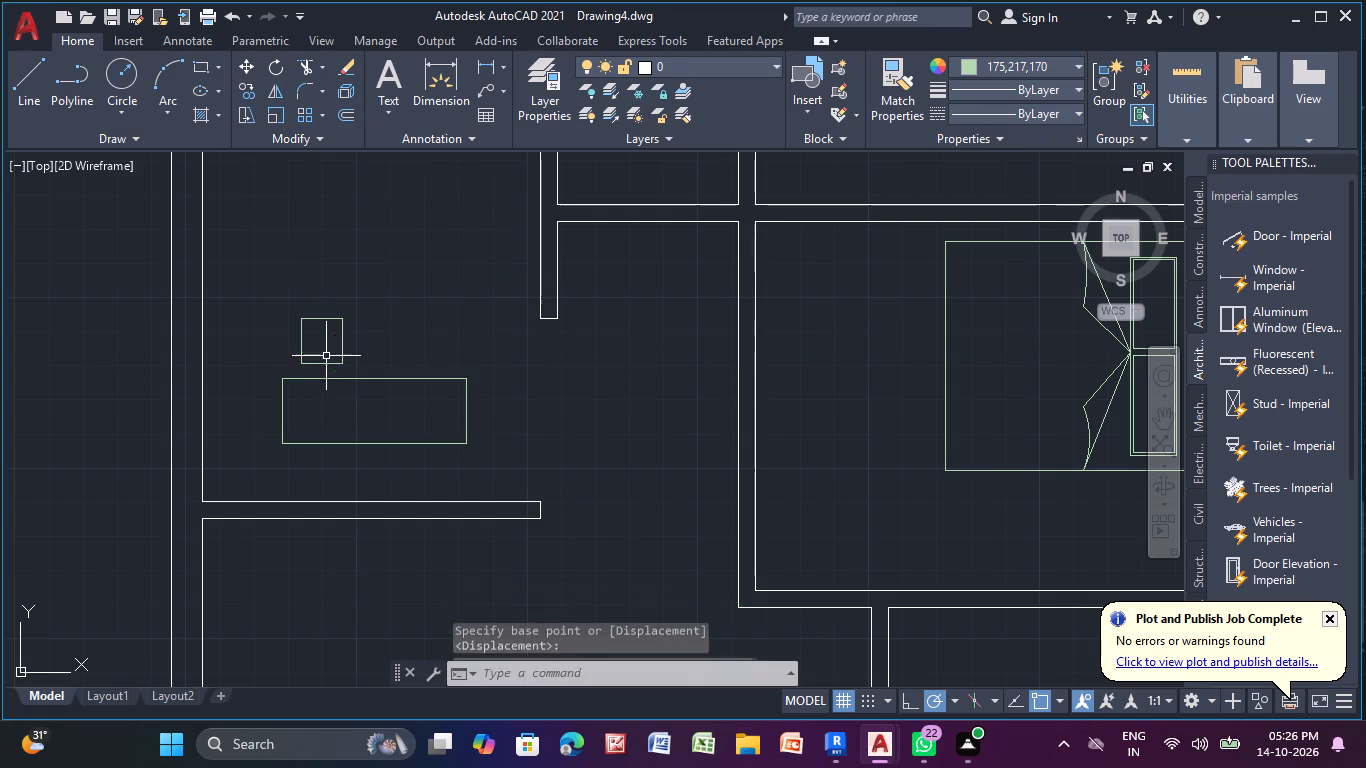
Copy the chair around the table: one more above, one at each end and two below against its lower edge.
left_click(342, 336)
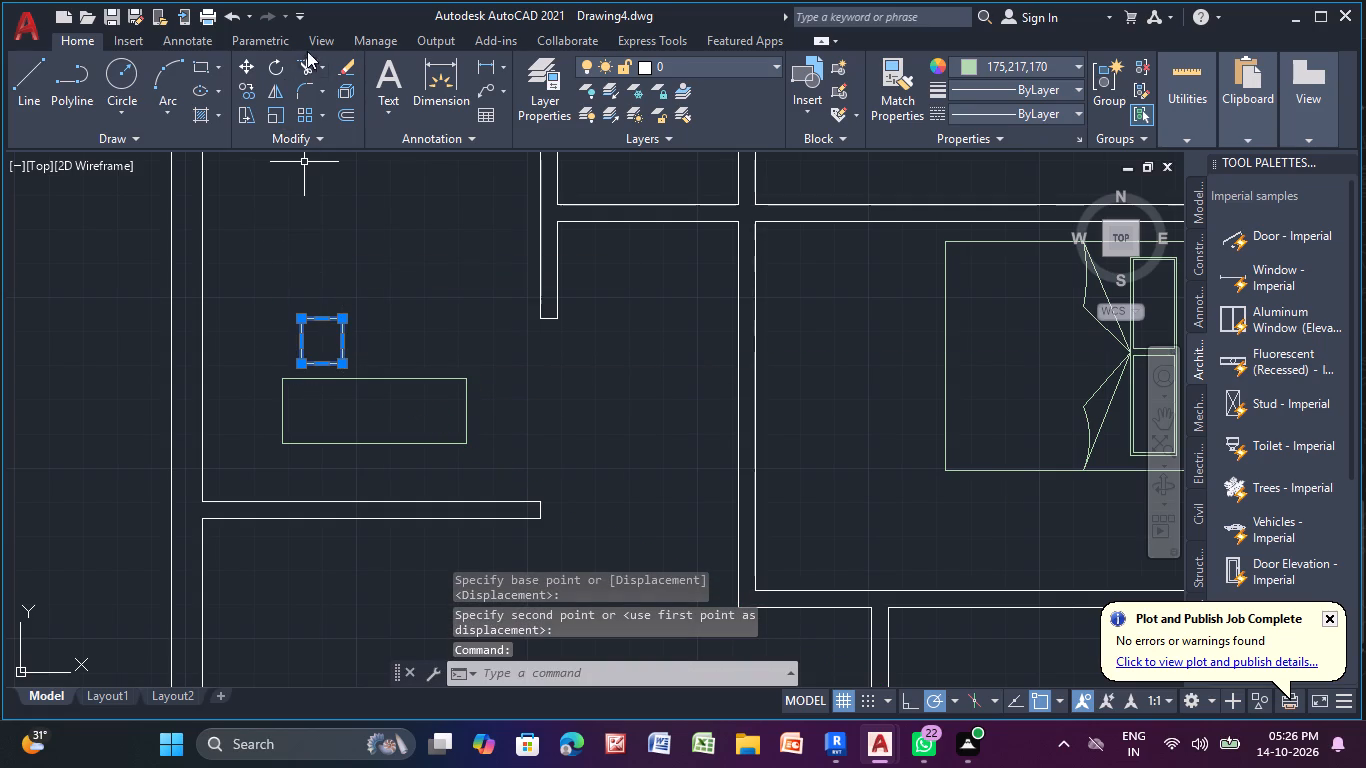
left_click(242, 91)
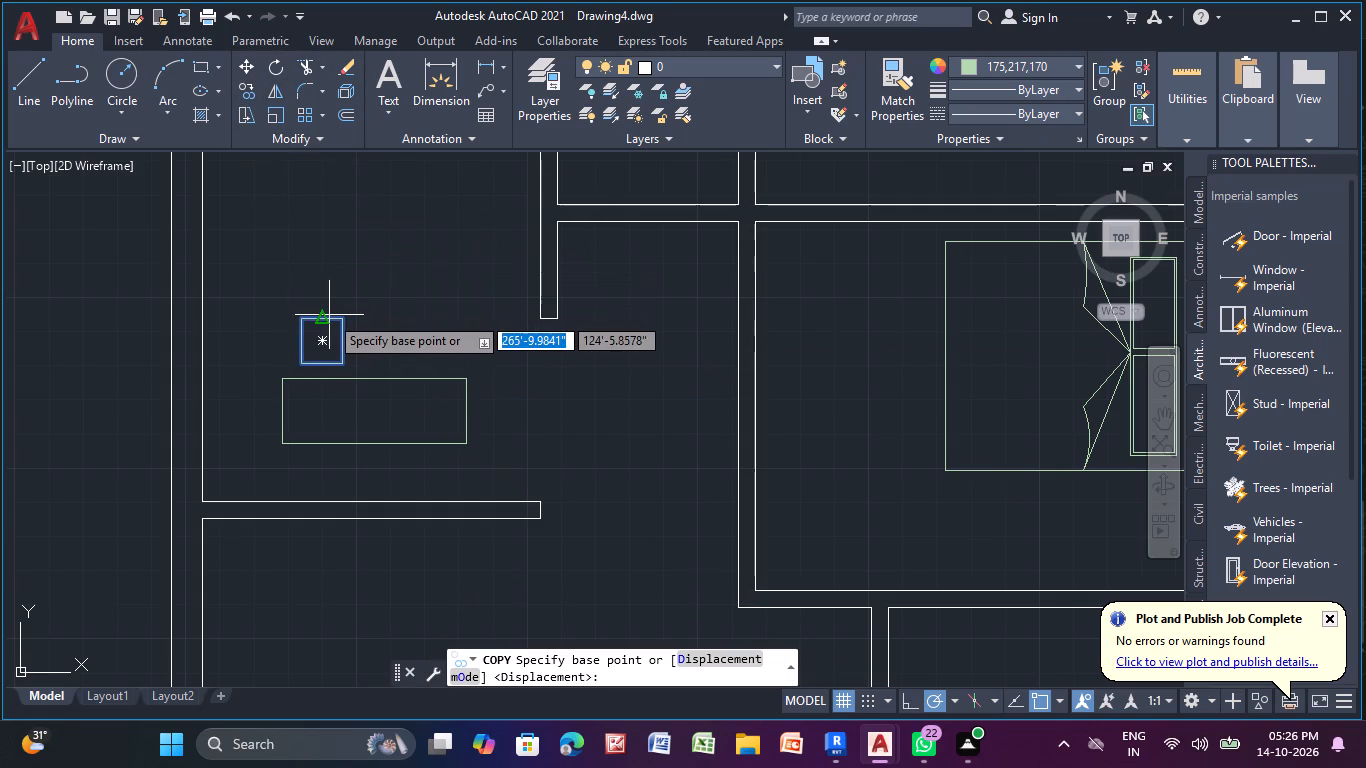
left_click(329, 315)
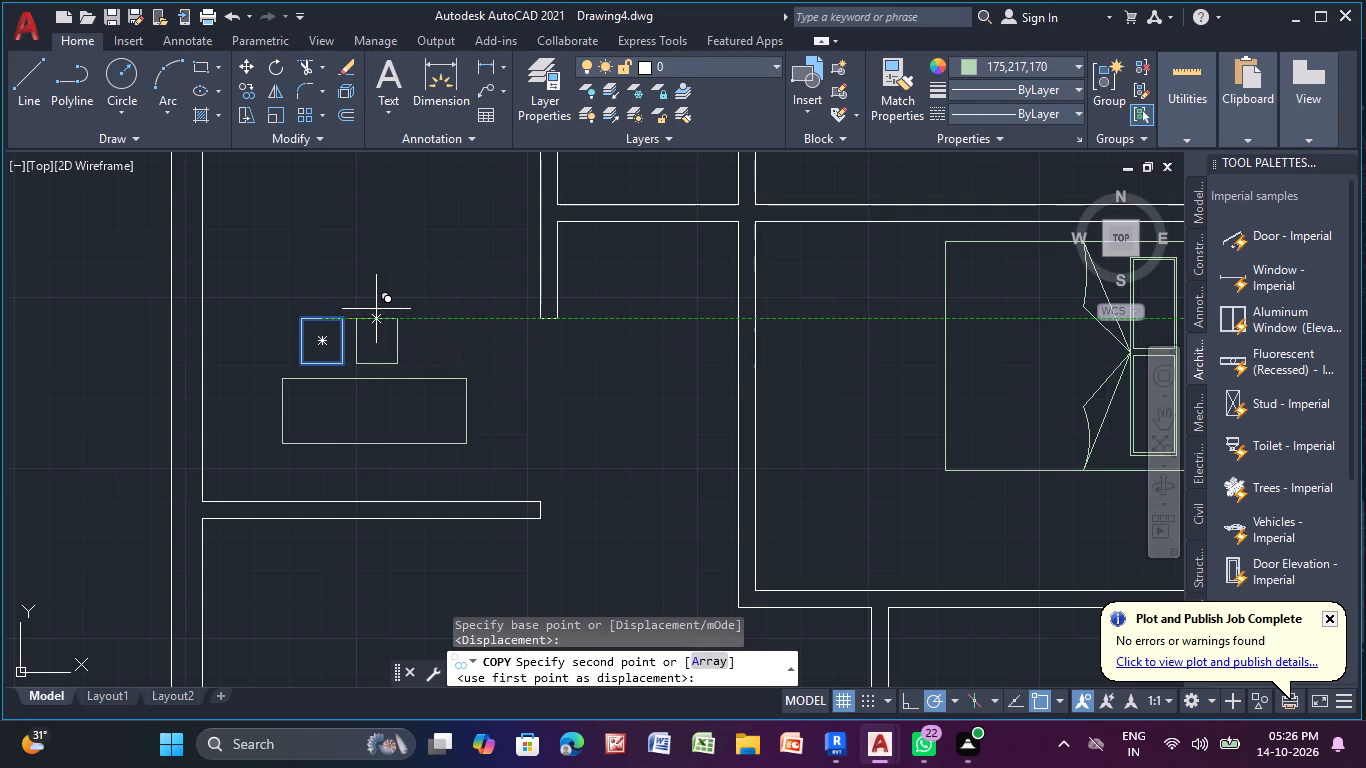
left_click(396, 316)
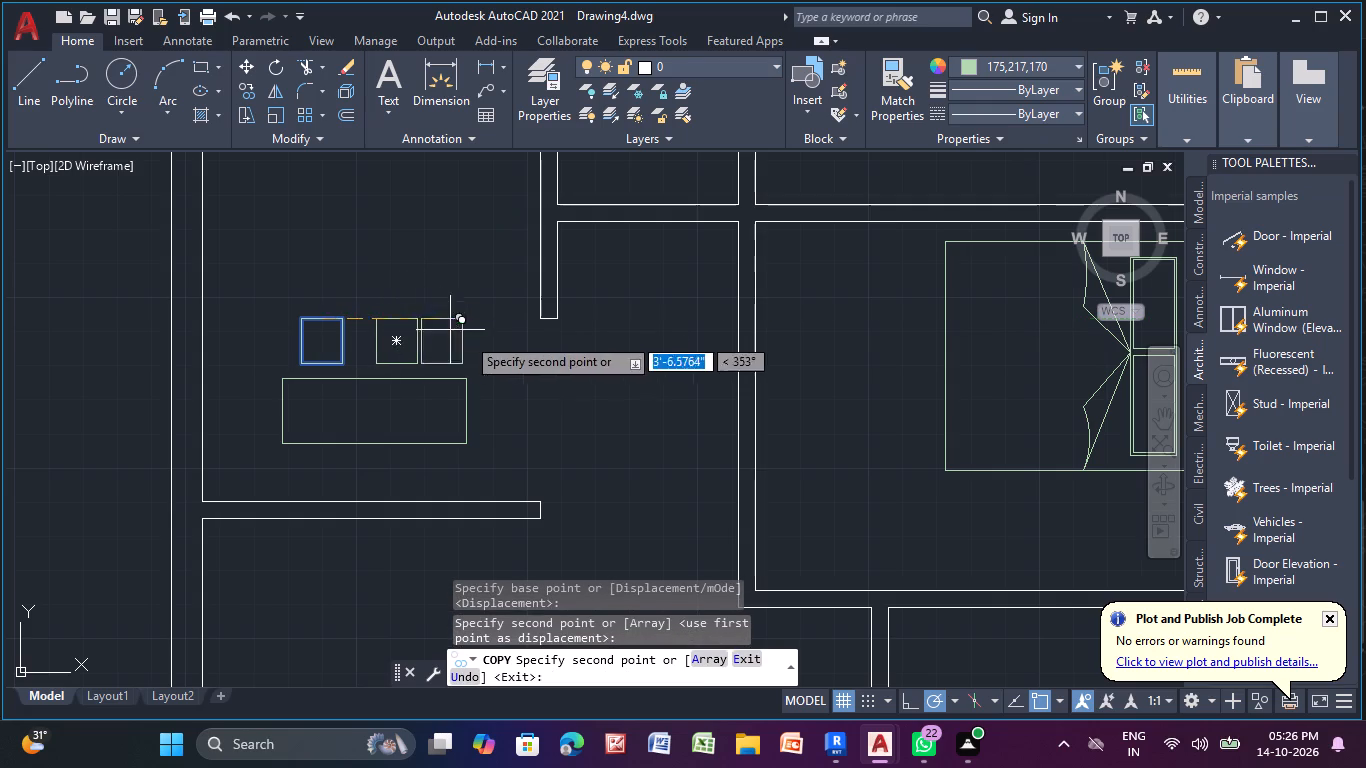
left_click(504, 391)
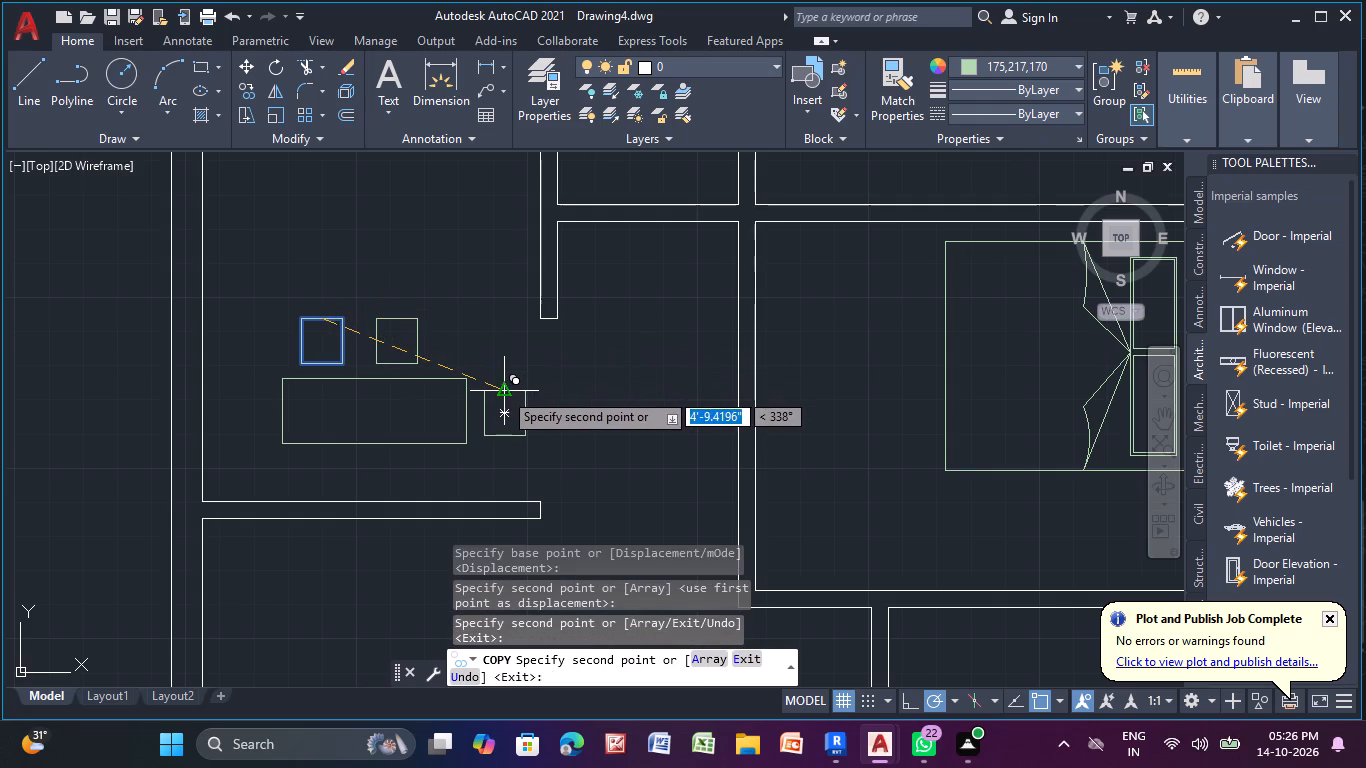
left_click(245, 390)
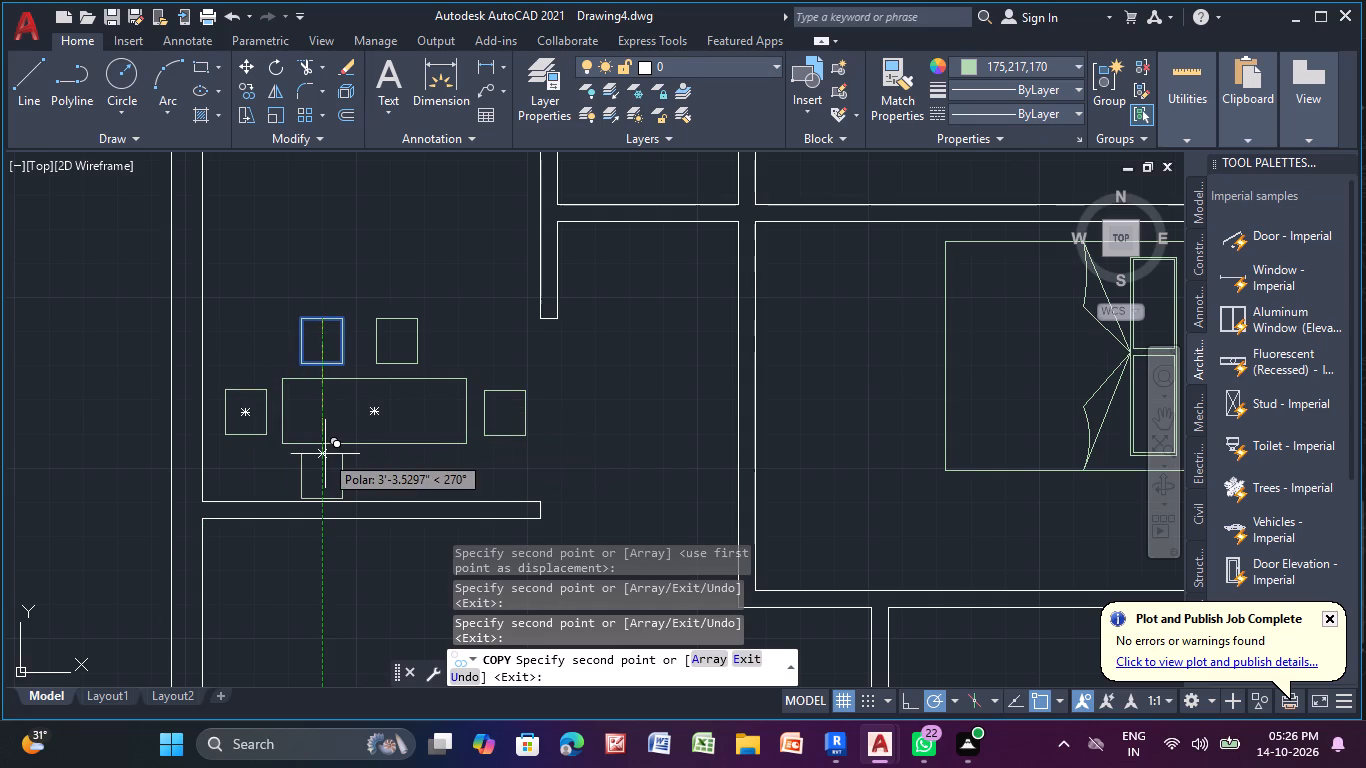
left_click(326, 453)
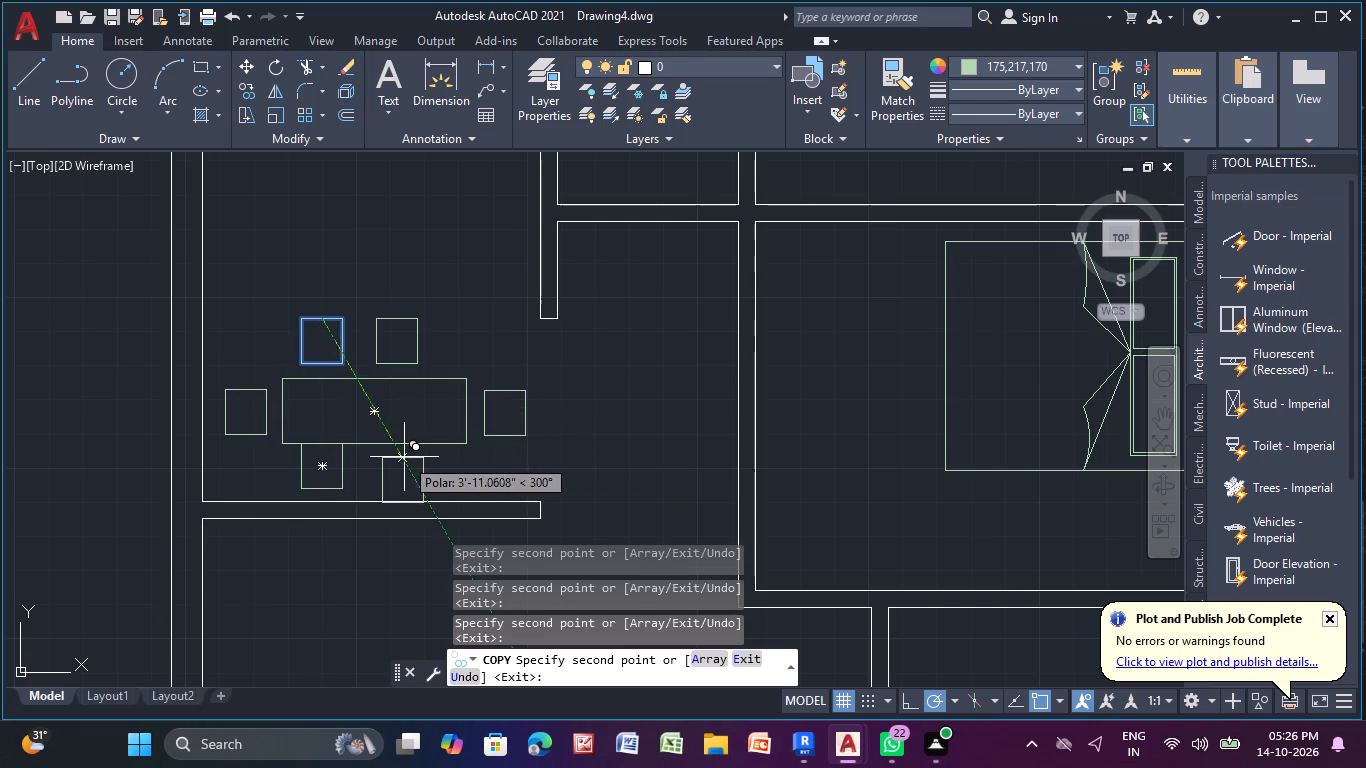
left_click(410, 452)
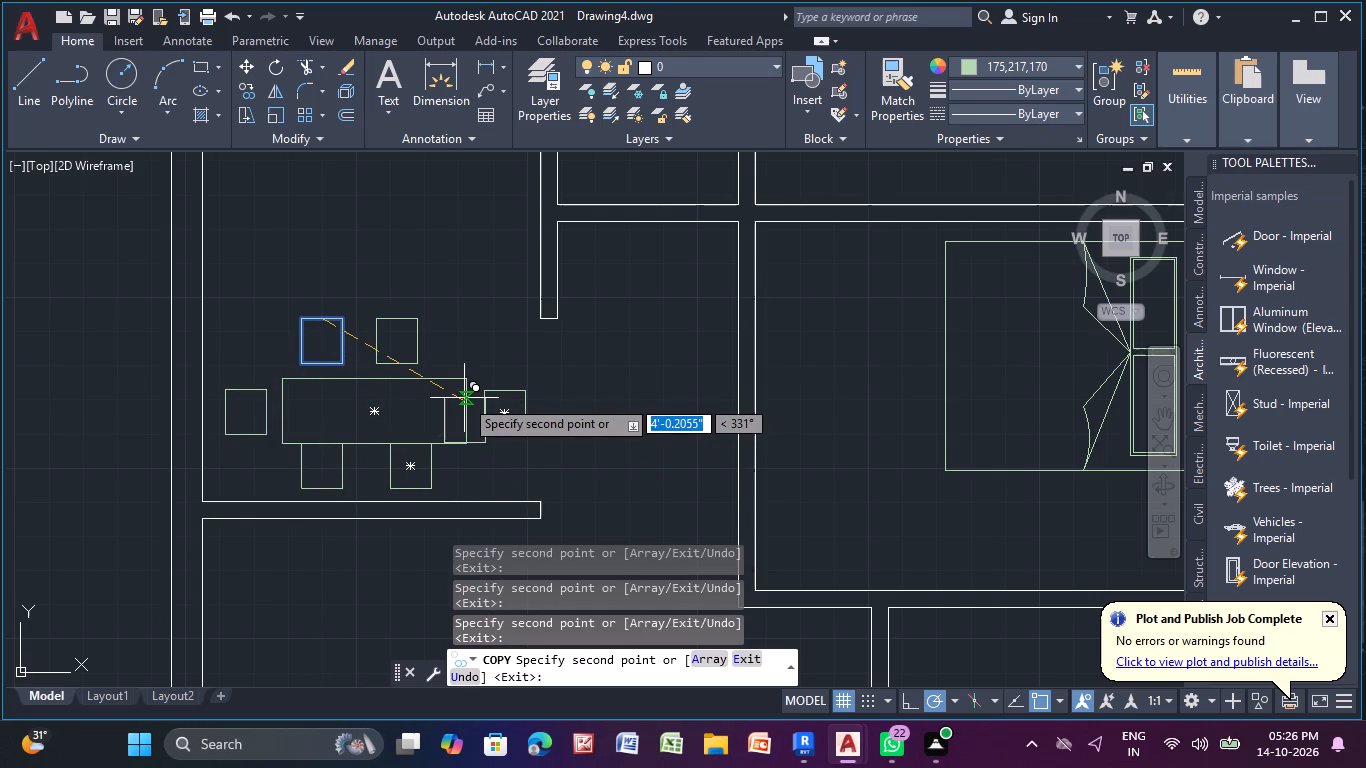
key("Escape")
key("Escape")
key("Escape")
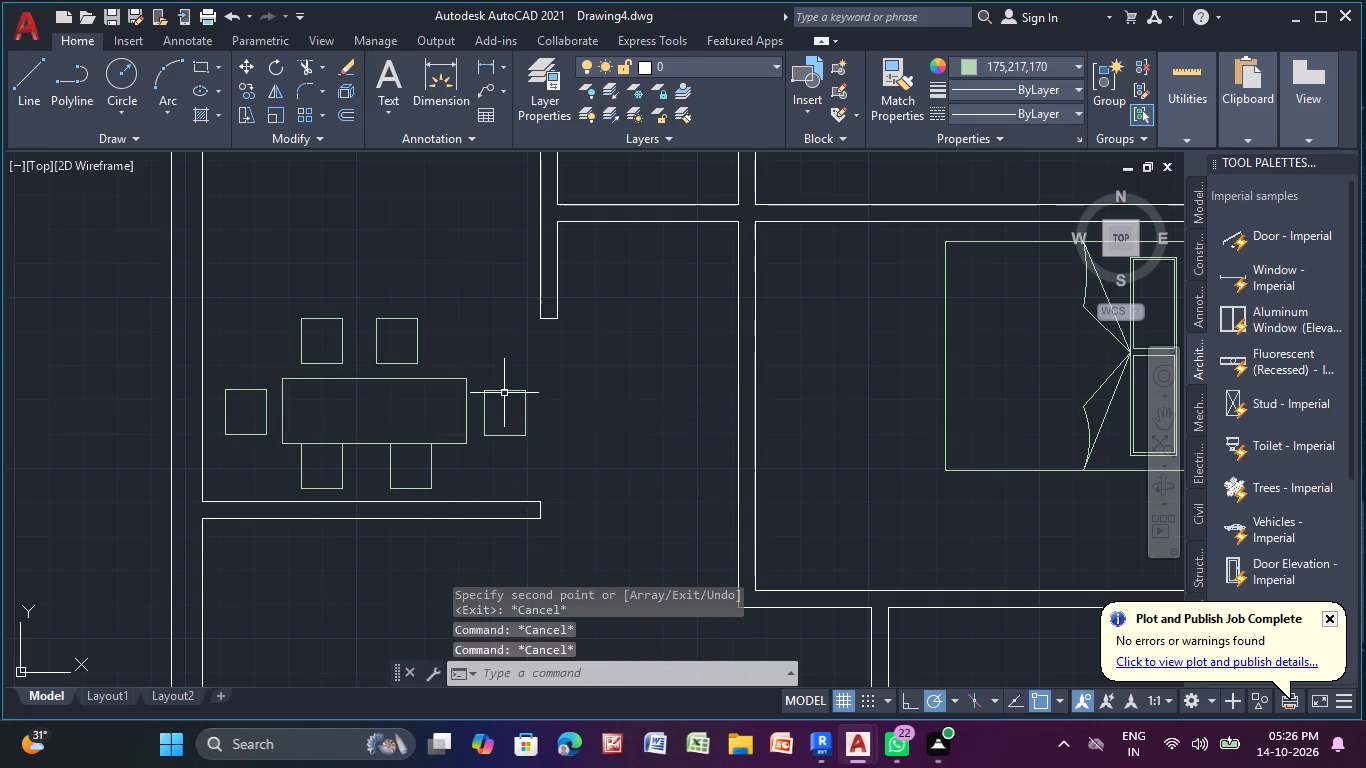
Move the chair at the table's right end closer to the table, leaving a small gap.
left_click(486, 404)
left_click(483, 416)
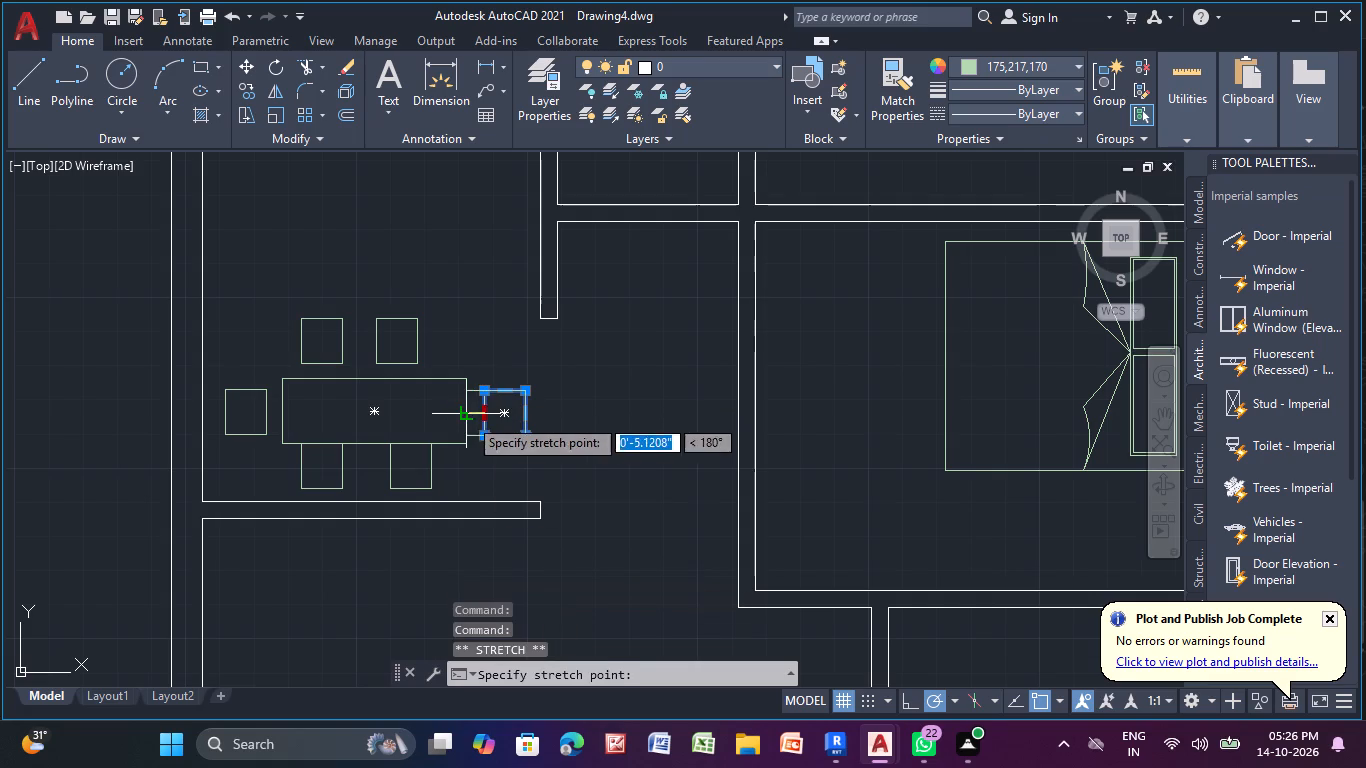
scroll(467, 417, "up", 5)
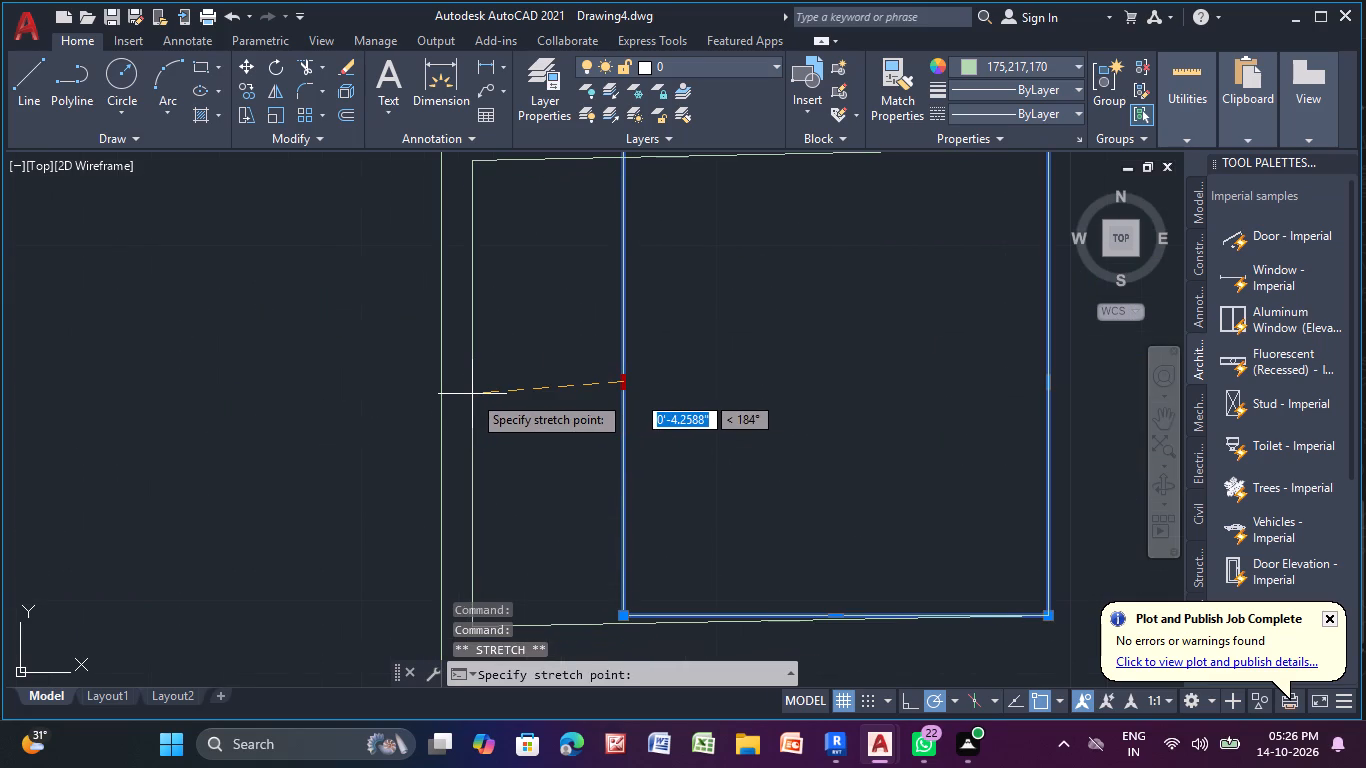
key("Escape")
scroll(476, 345, "down", 1)
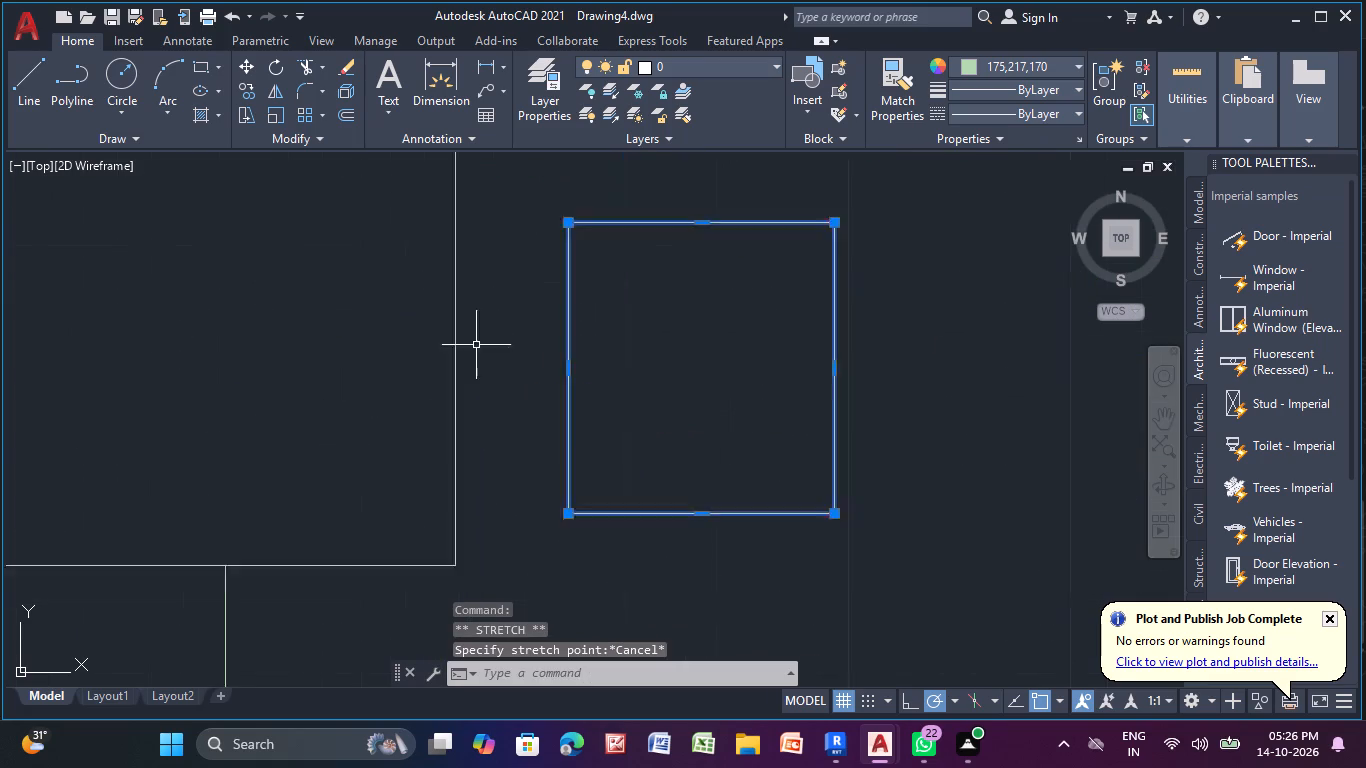
scroll(495, 350, "down", 1)
left_click(248, 61)
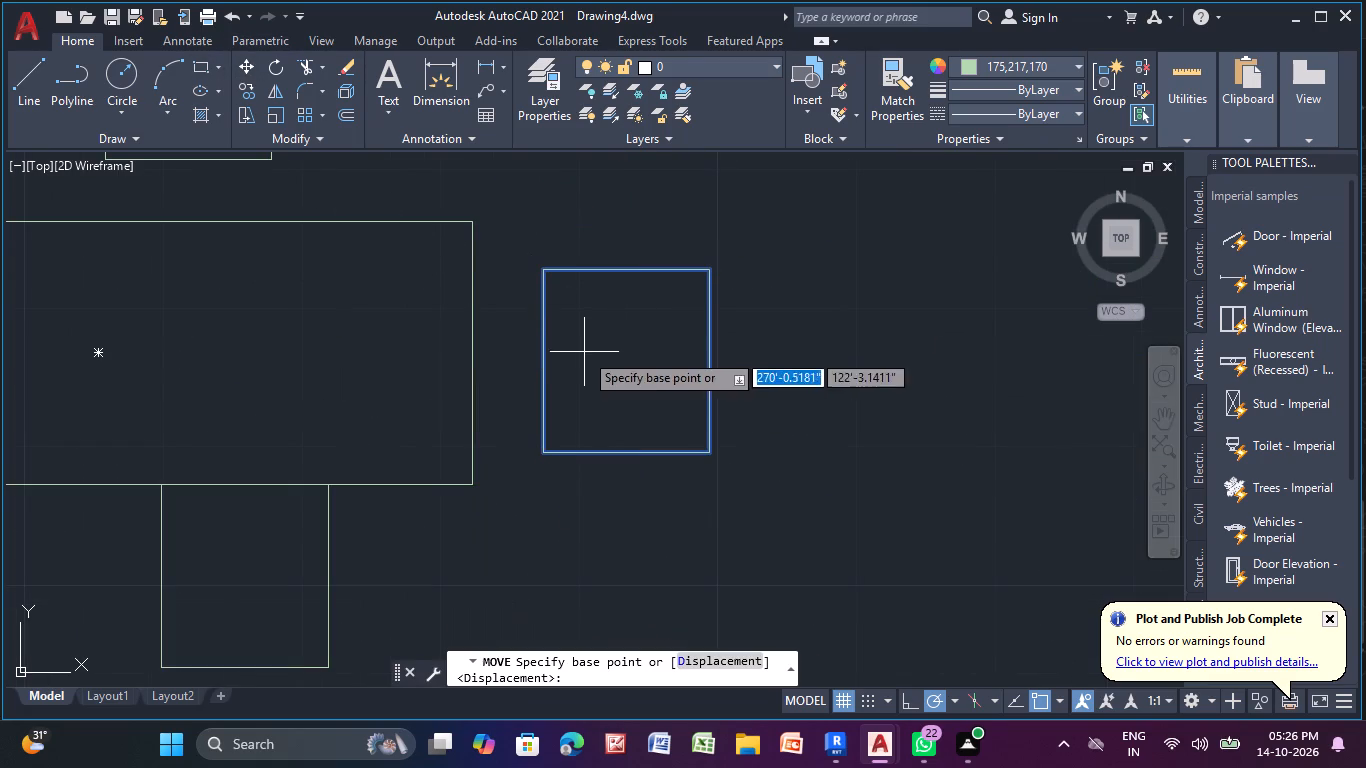
left_click(540, 338)
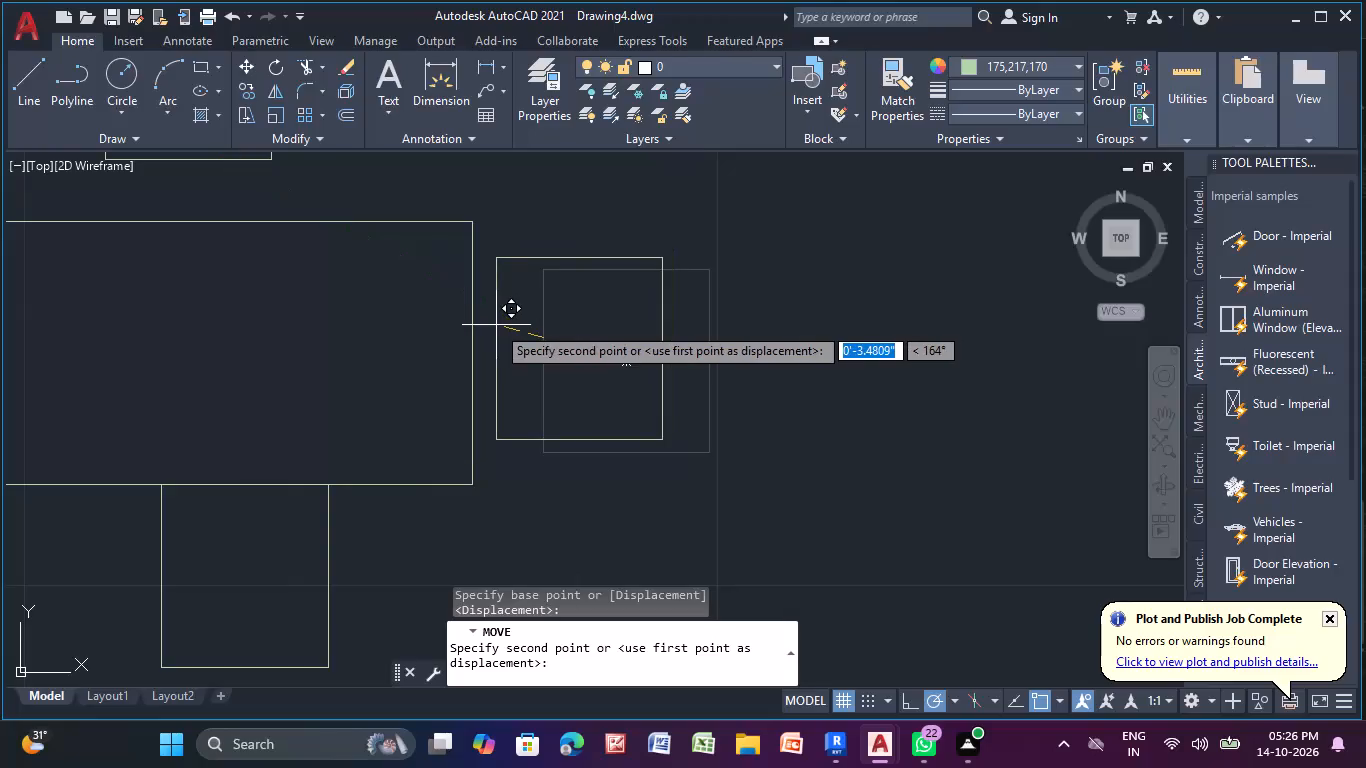
left_click(496, 325)
scroll(637, 350, "down", 4)
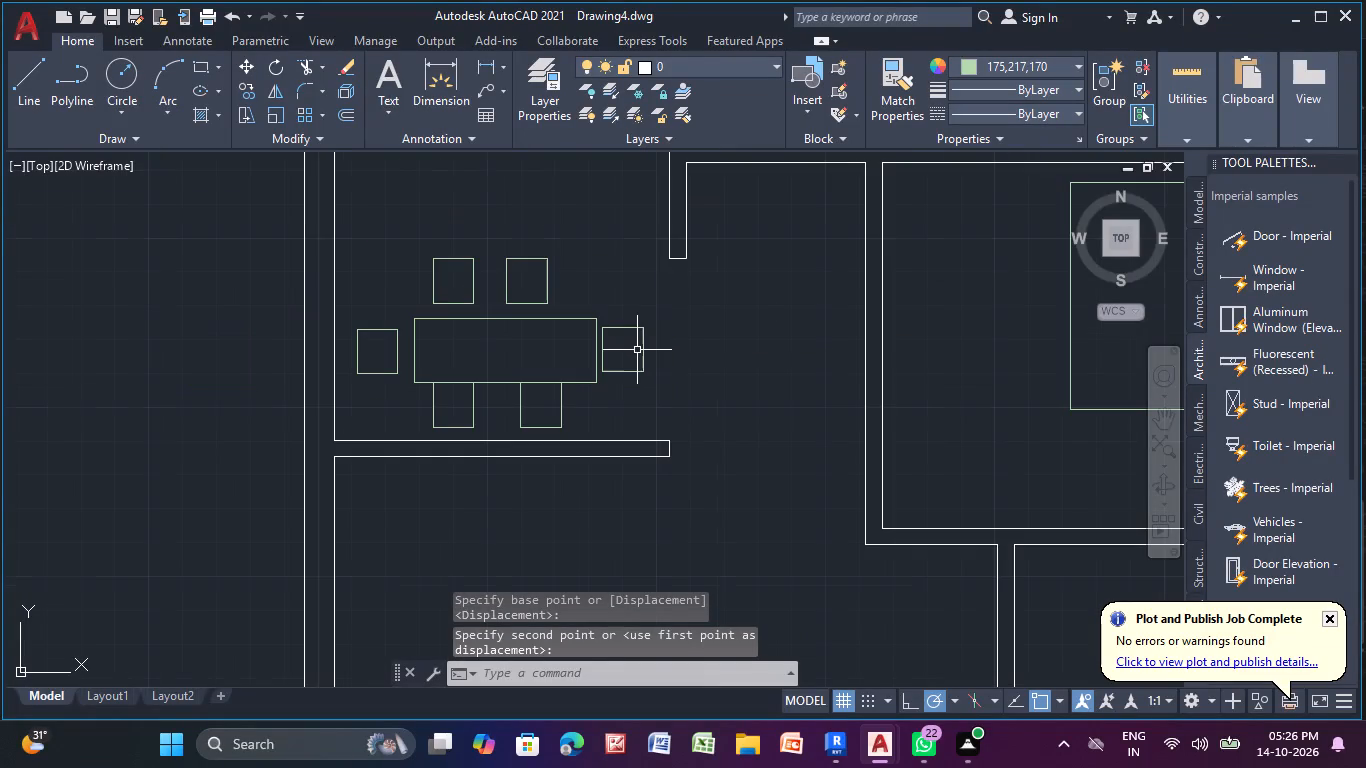
Move the chair at the table's left end up close to the table's left edge.
scroll(637, 350, "up", 1)
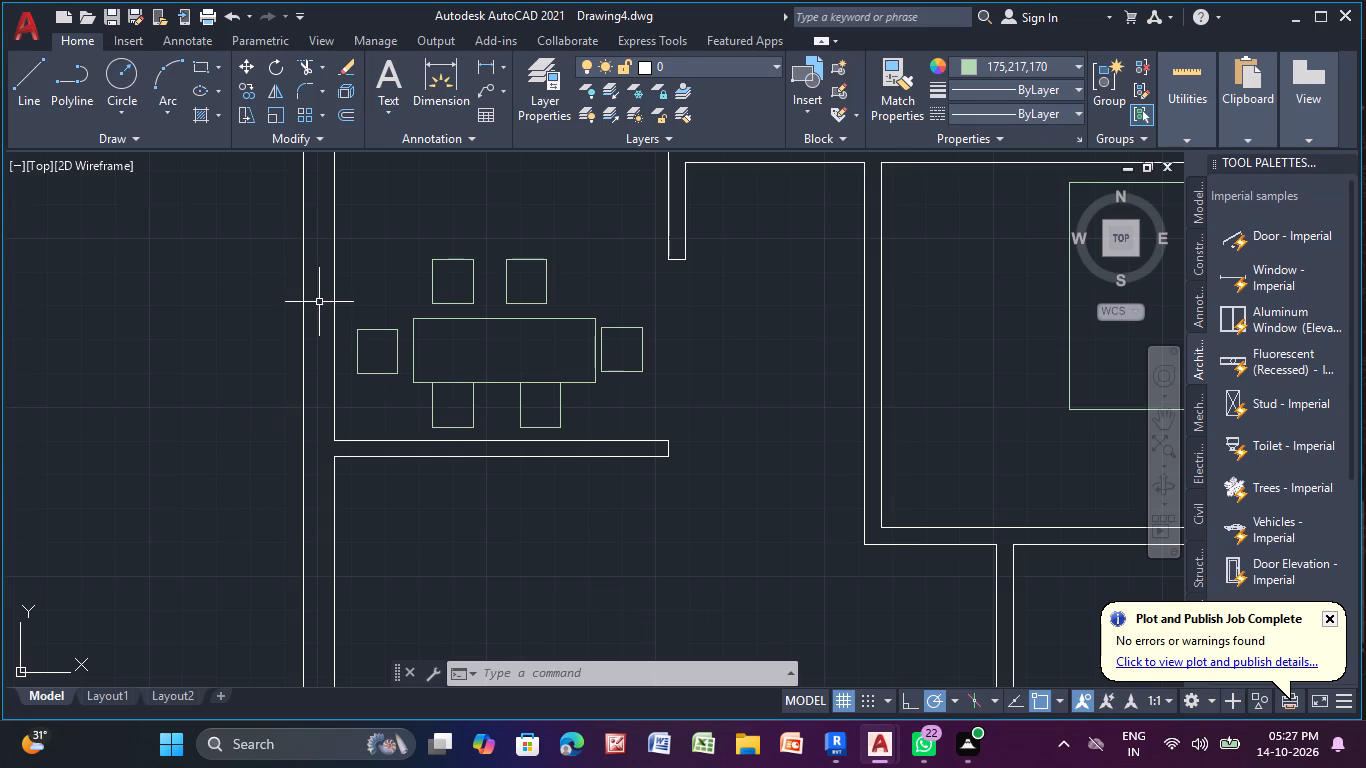
left_click(371, 331)
left_click_drag(246, 62, 252, 72)
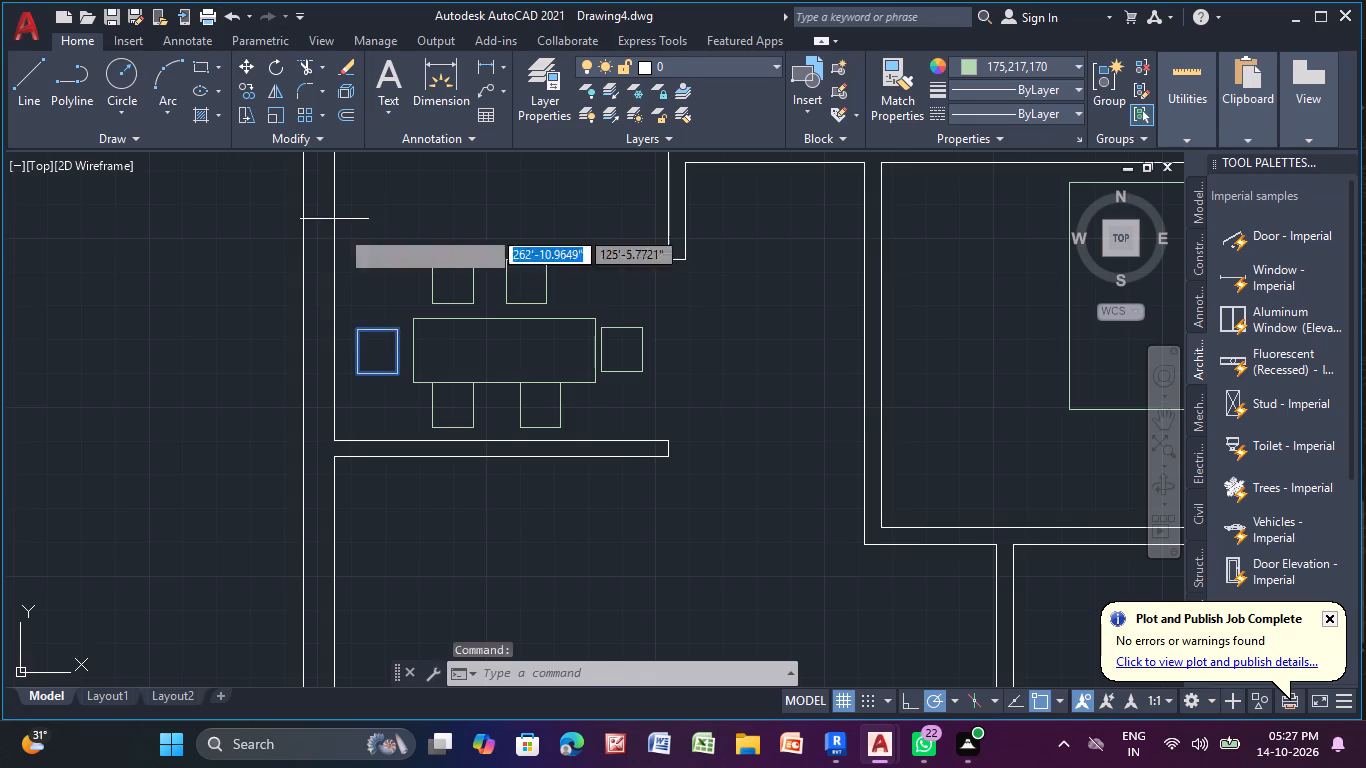
left_click(401, 355)
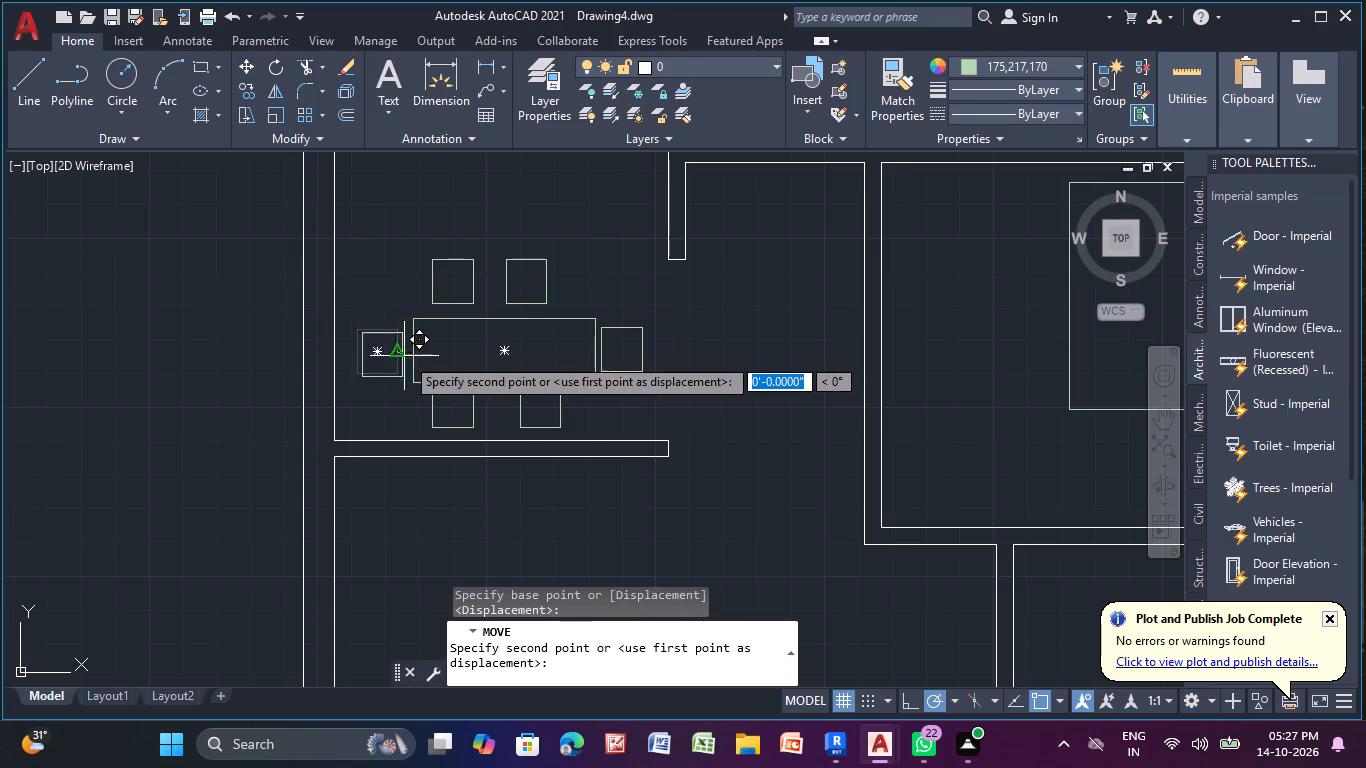
scroll(406, 356, "up", 3)
left_click(414, 340)
scroll(392, 364, "down", 4)
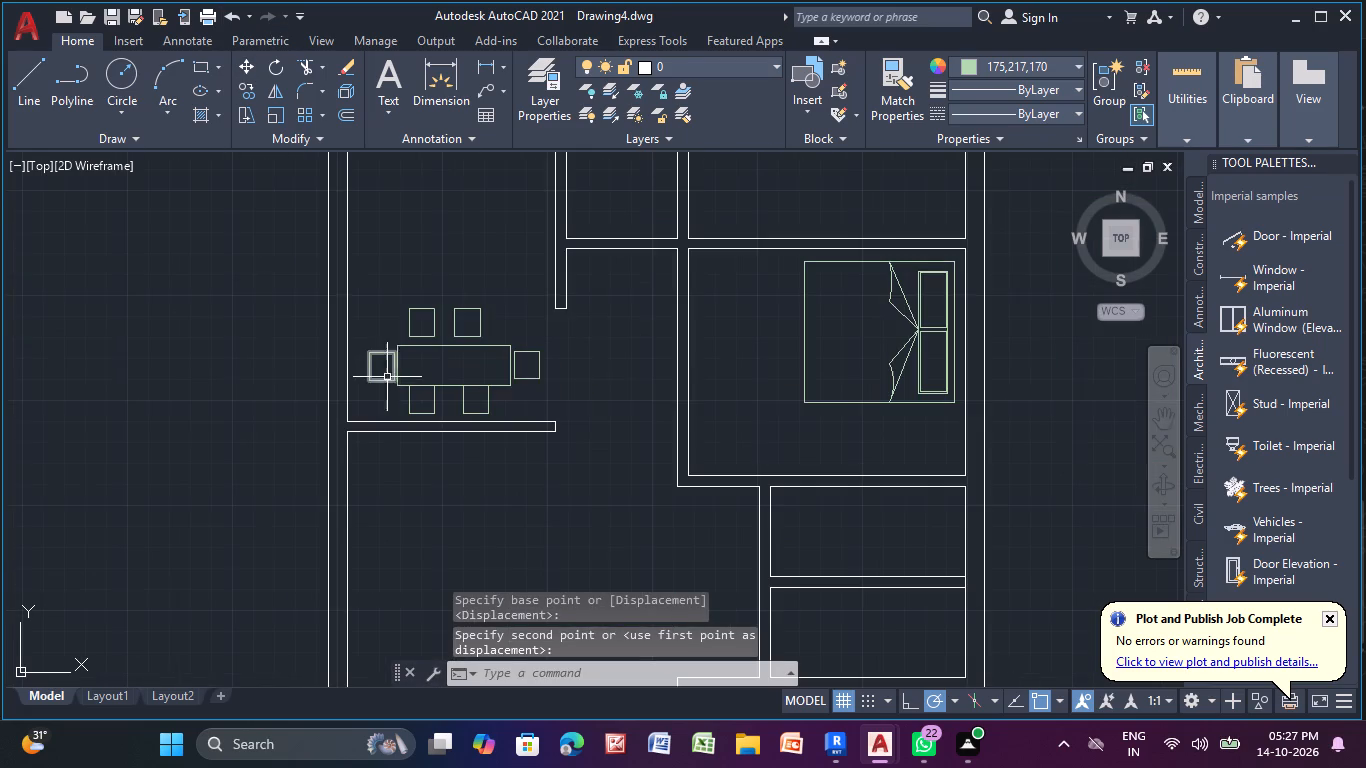
Insert the CHAIR7 block from the Floor Plan Sample blocks in the empty space left of the plan.
middle_click_drag(569, 349, 483, 296)
scroll(574, 374, "down", 1)
middle_click_drag(575, 376, 568, 387)
scroll(566, 376, "down", 1)
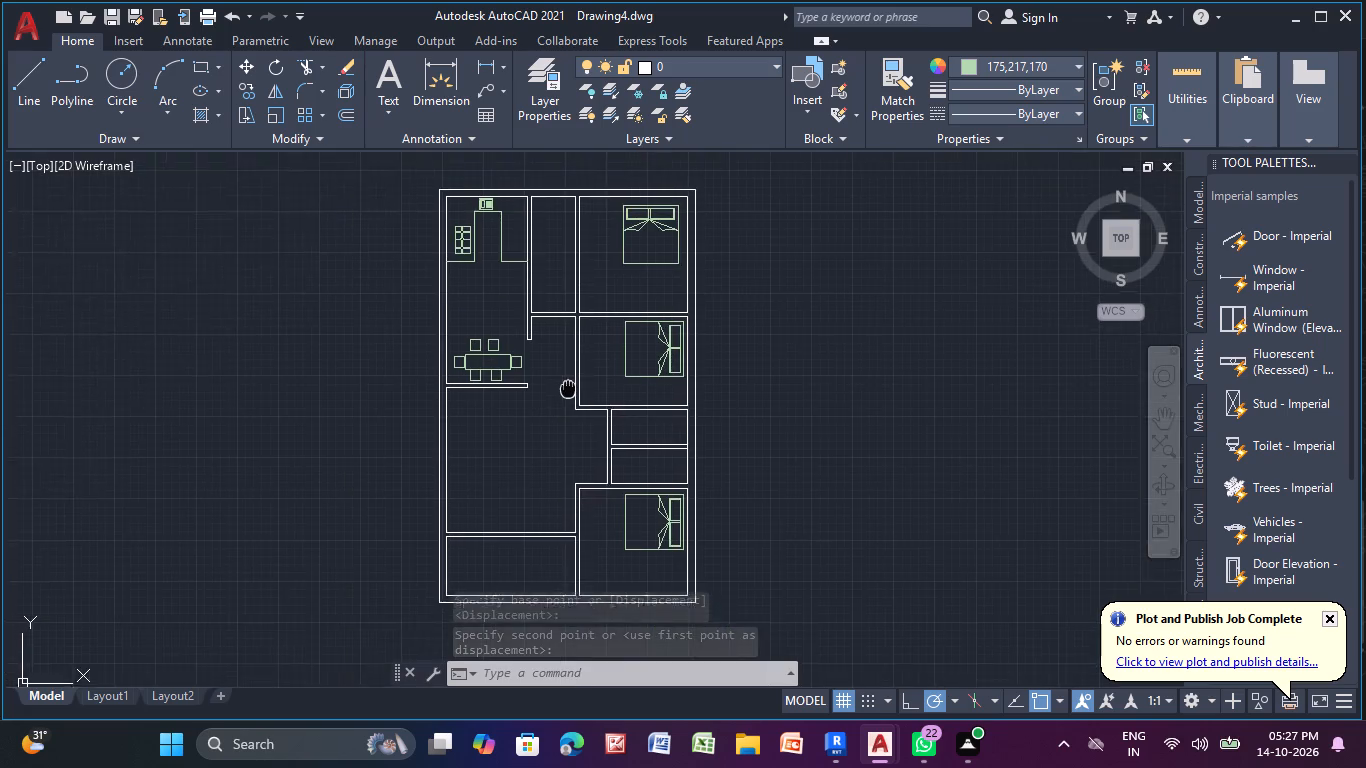
middle_click_drag(568, 387, 570, 399)
scroll(521, 471, "down", 1)
middle_click_drag(521, 471, 500, 337)
scroll(496, 333, "up", 2)
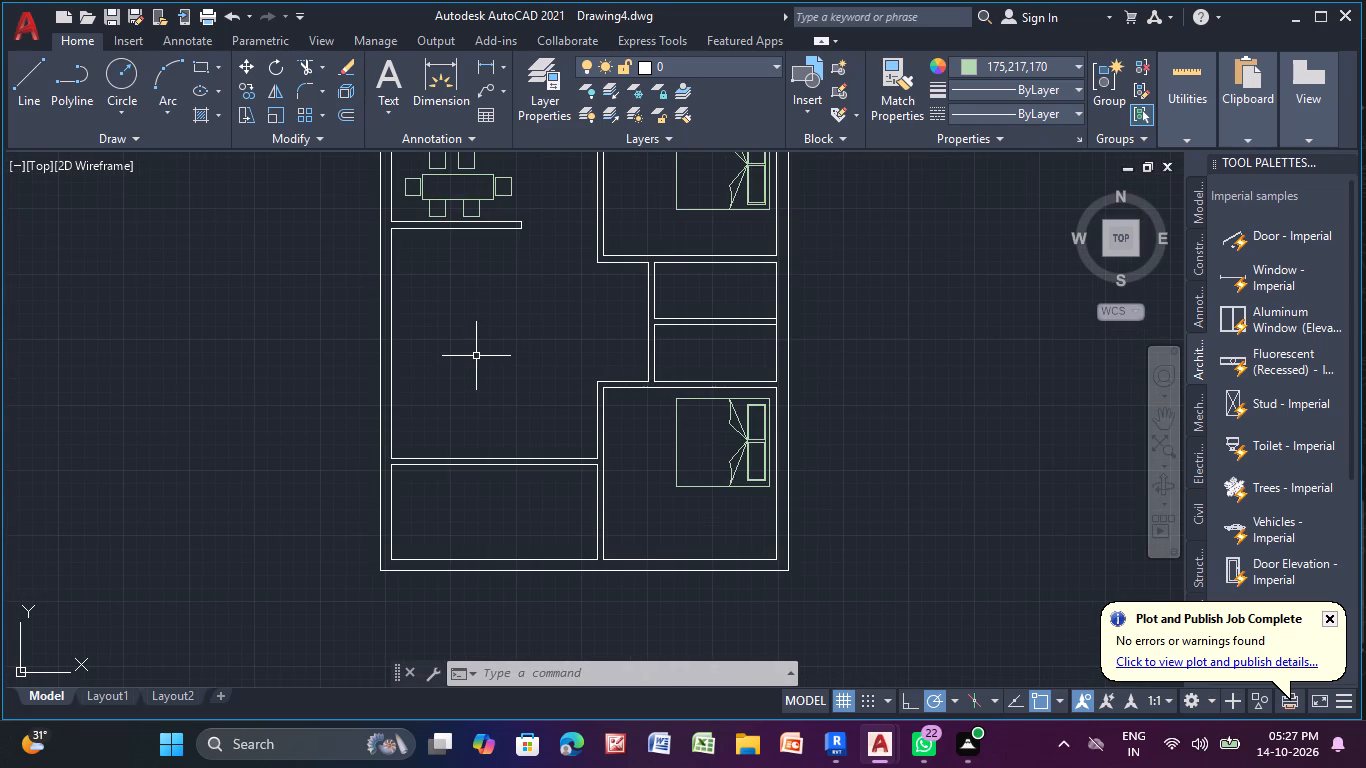
key("ctrl+2")
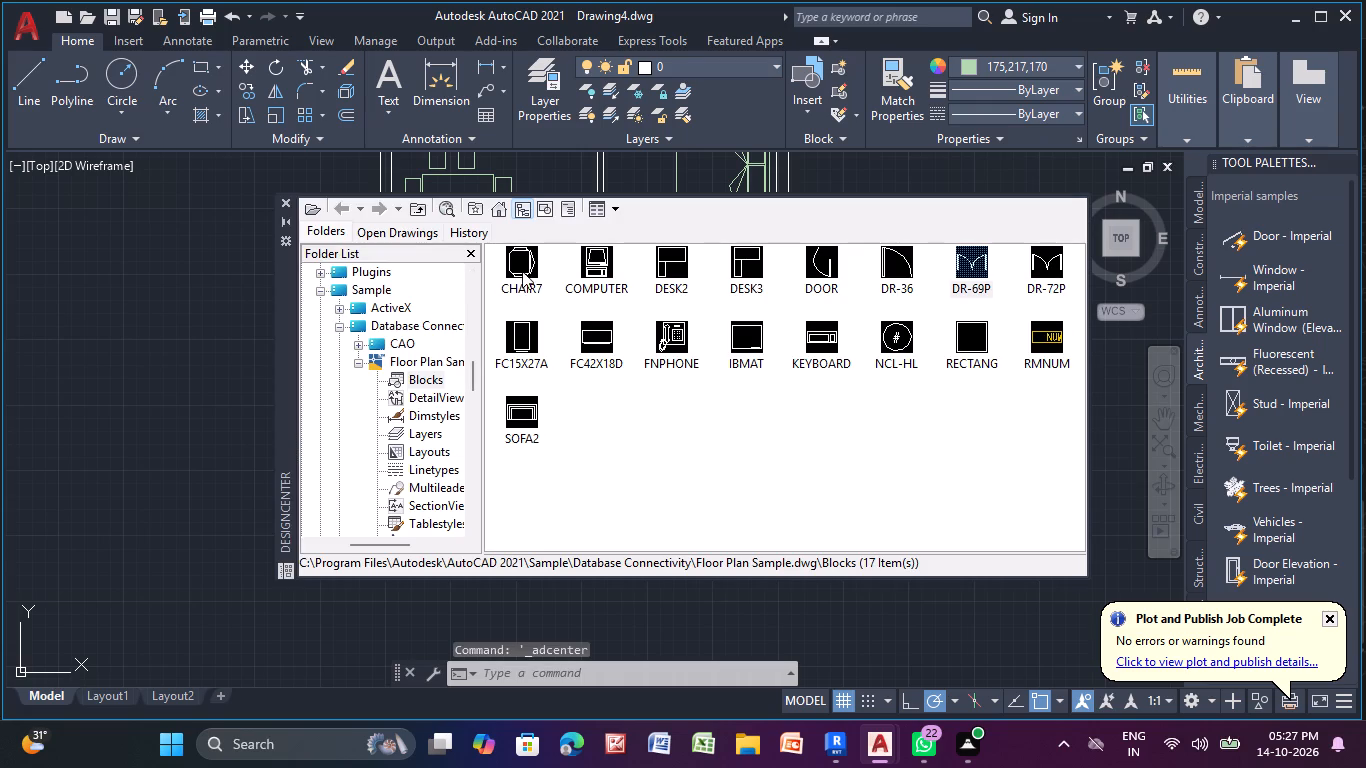
double_click(522, 271)
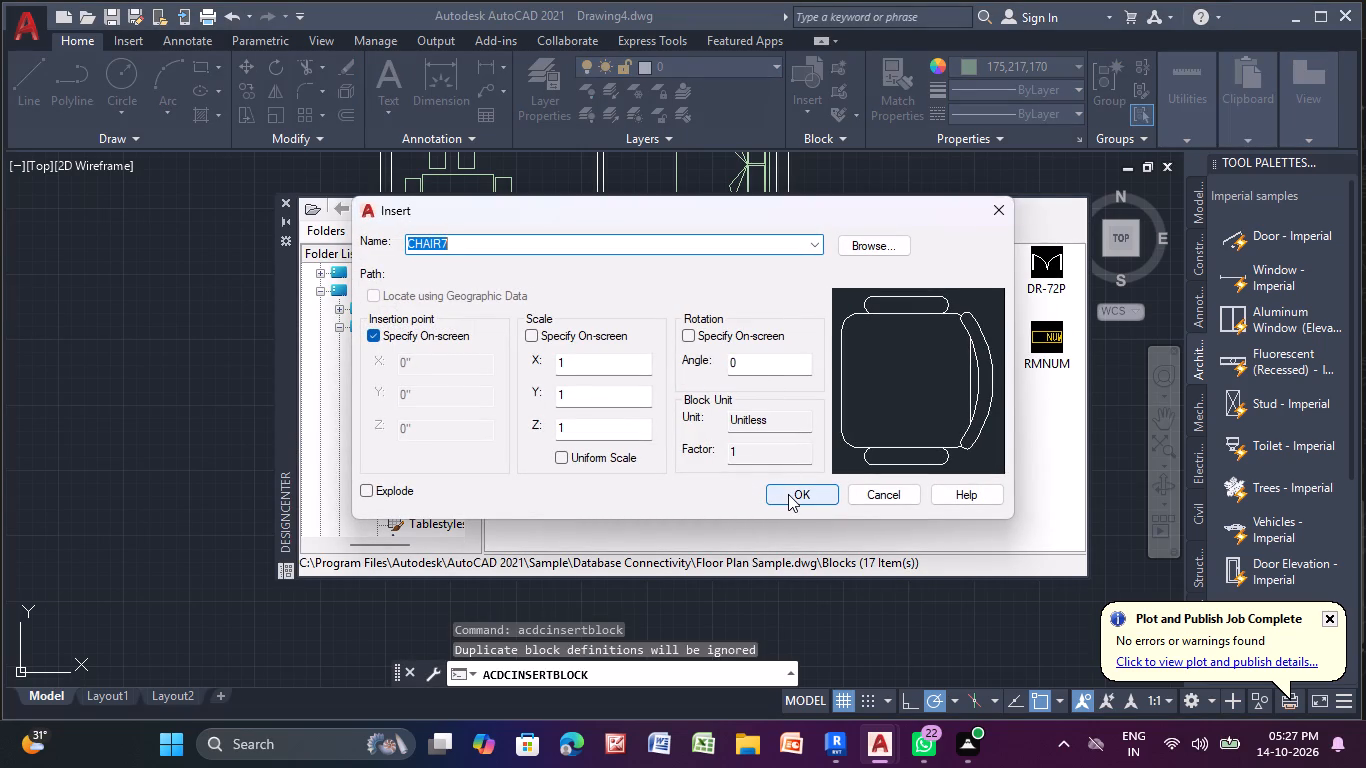
left_click(788, 494)
left_click(95, 368)
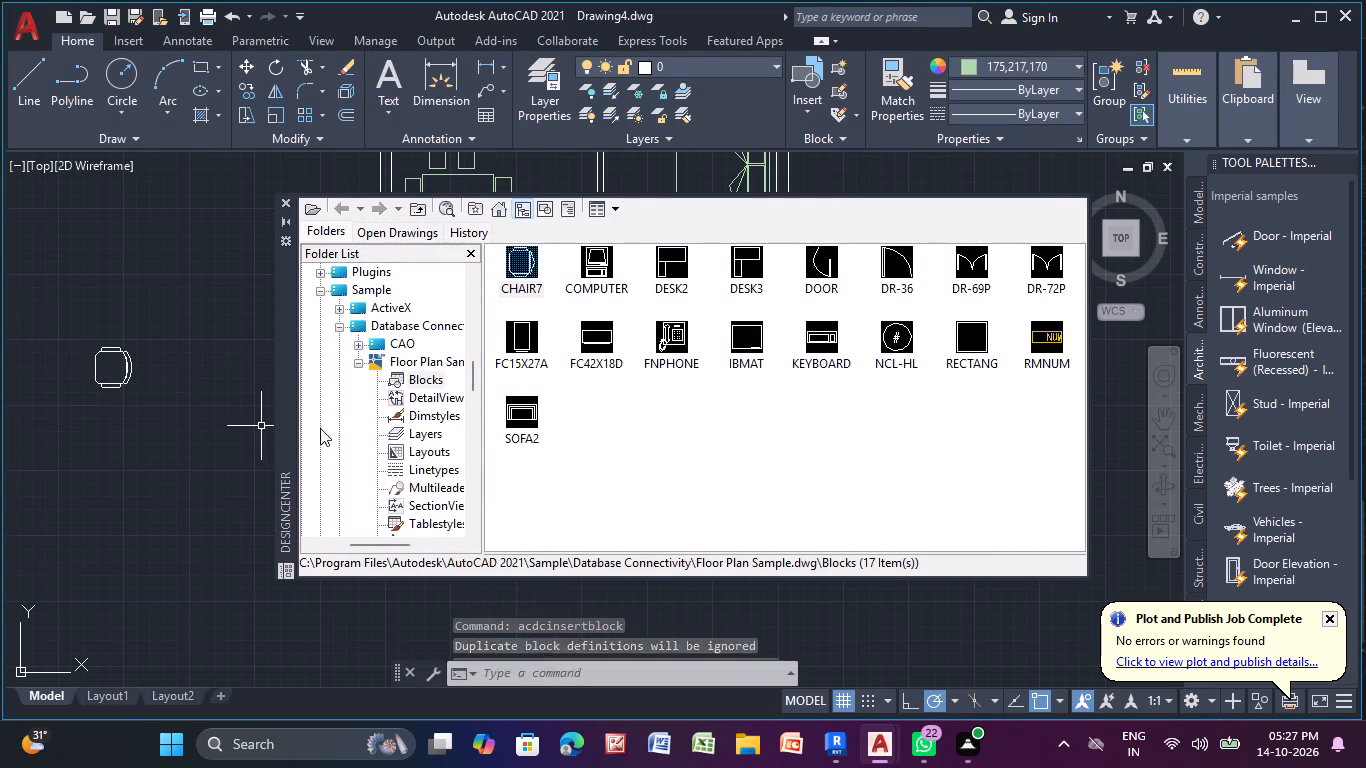
Insert the SOFA2 block below the chair outside the plan and close DesignCenter.
double_click(533, 420)
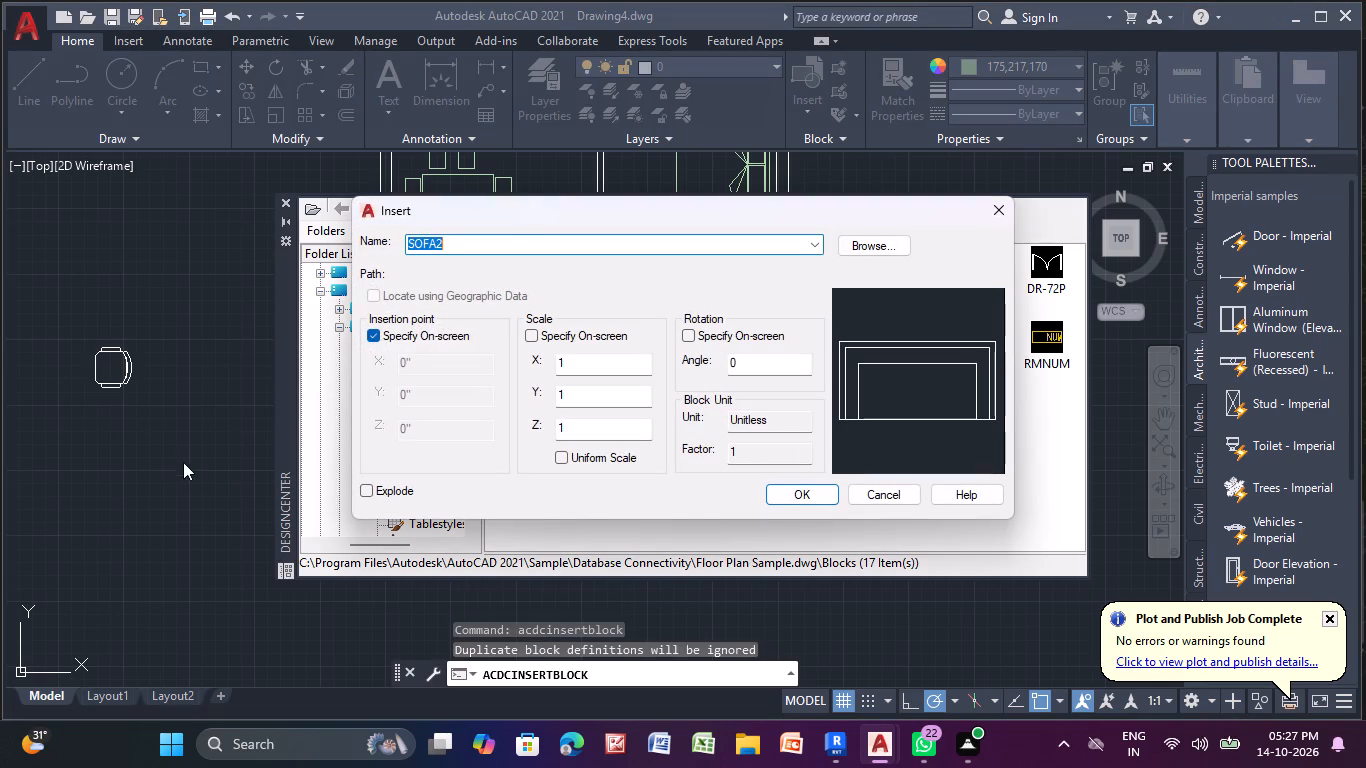
left_click(808, 496)
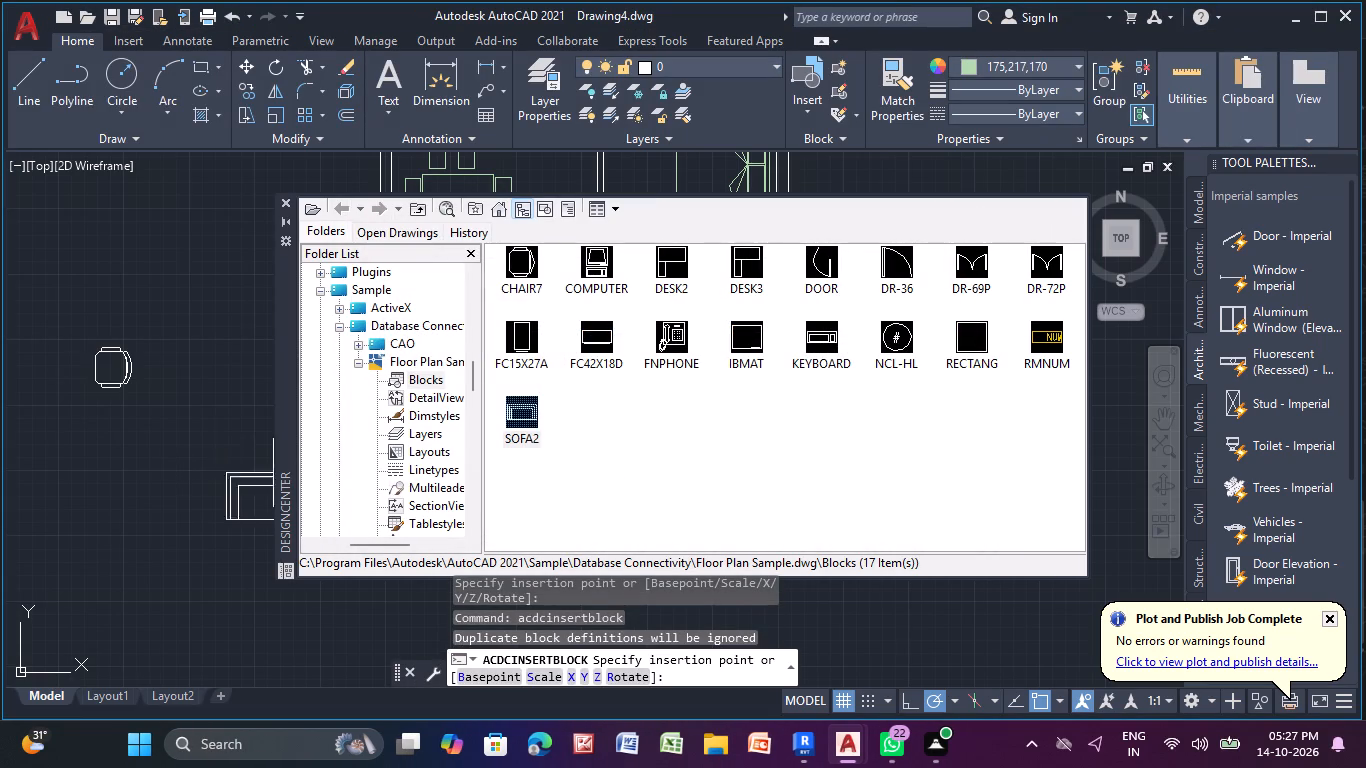
left_click(110, 449)
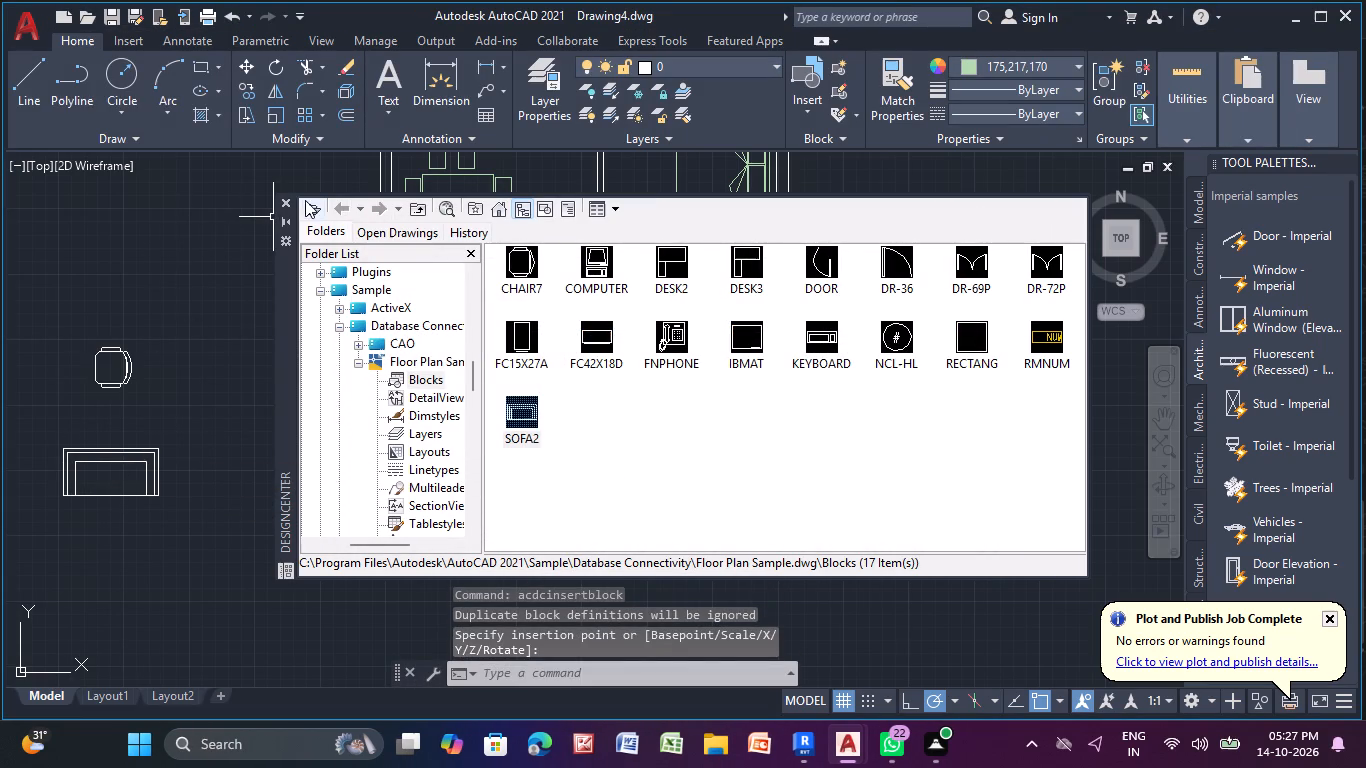
left_click(283, 205)
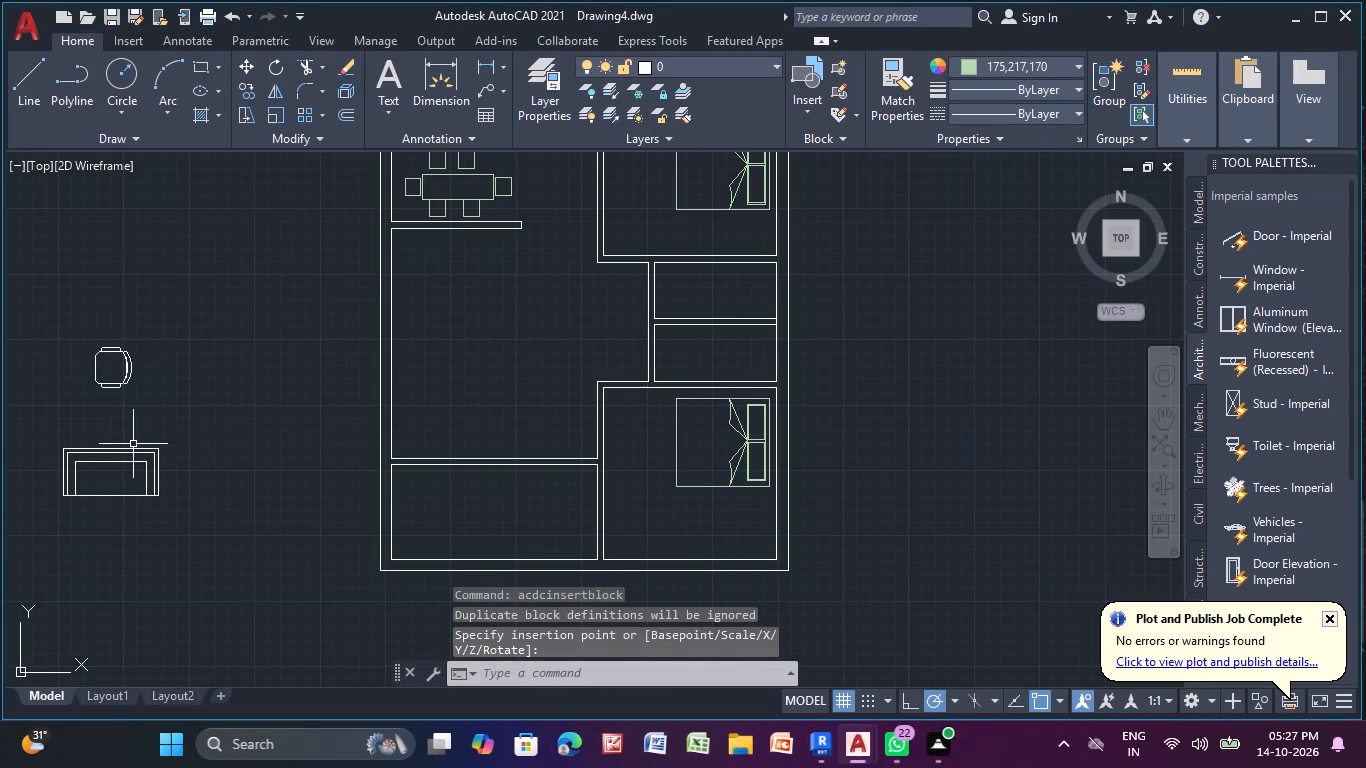
Rotate the sofa 90° about its upper-right corner so its back faces left.
left_click(133, 450)
middle_click_drag(208, 409, 368, 367)
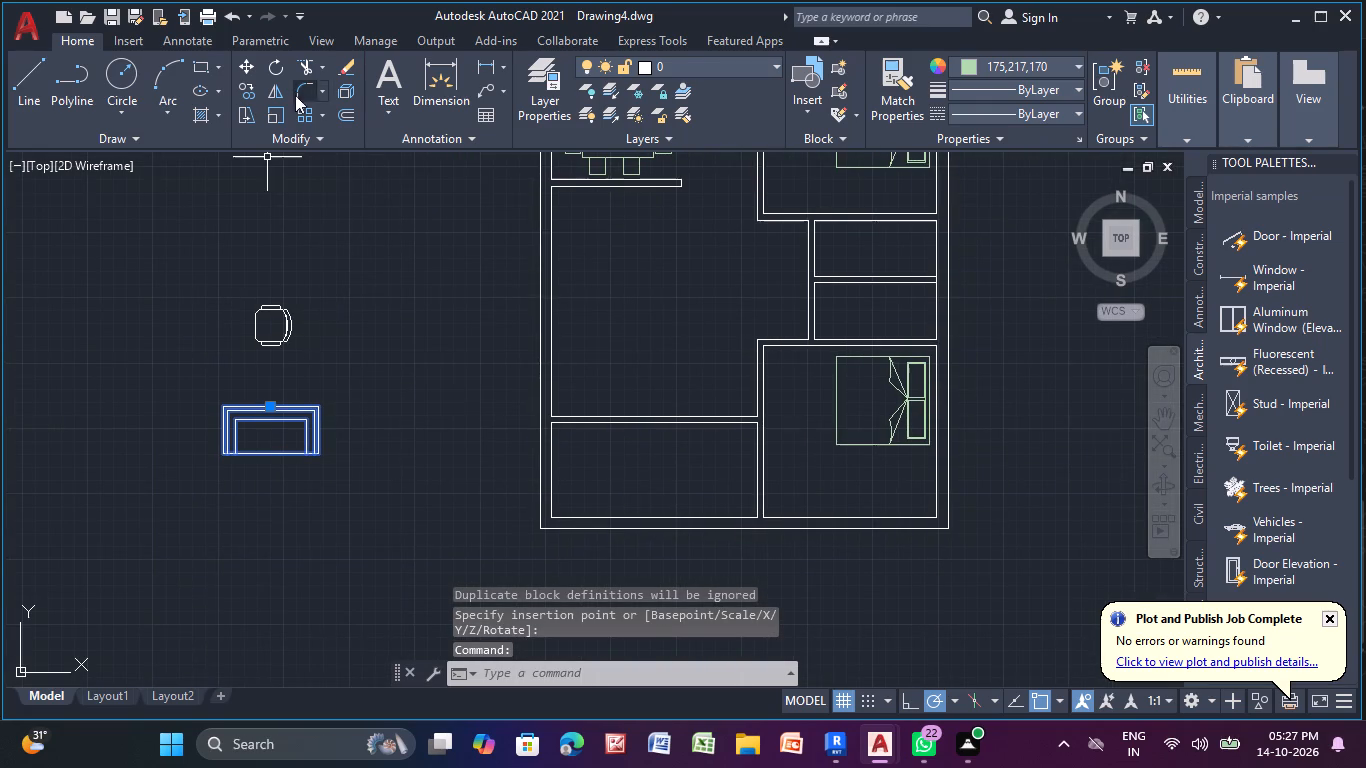
left_click(276, 67)
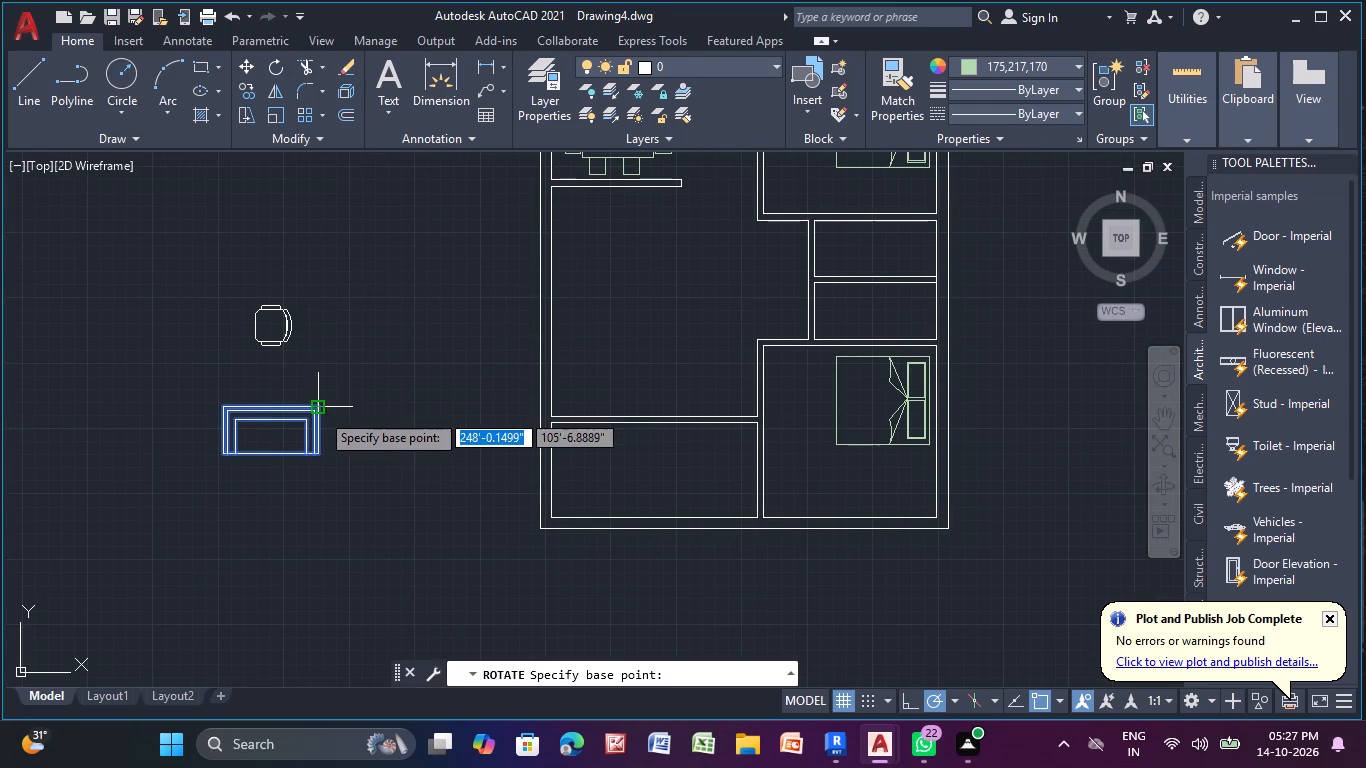
left_click(320, 412)
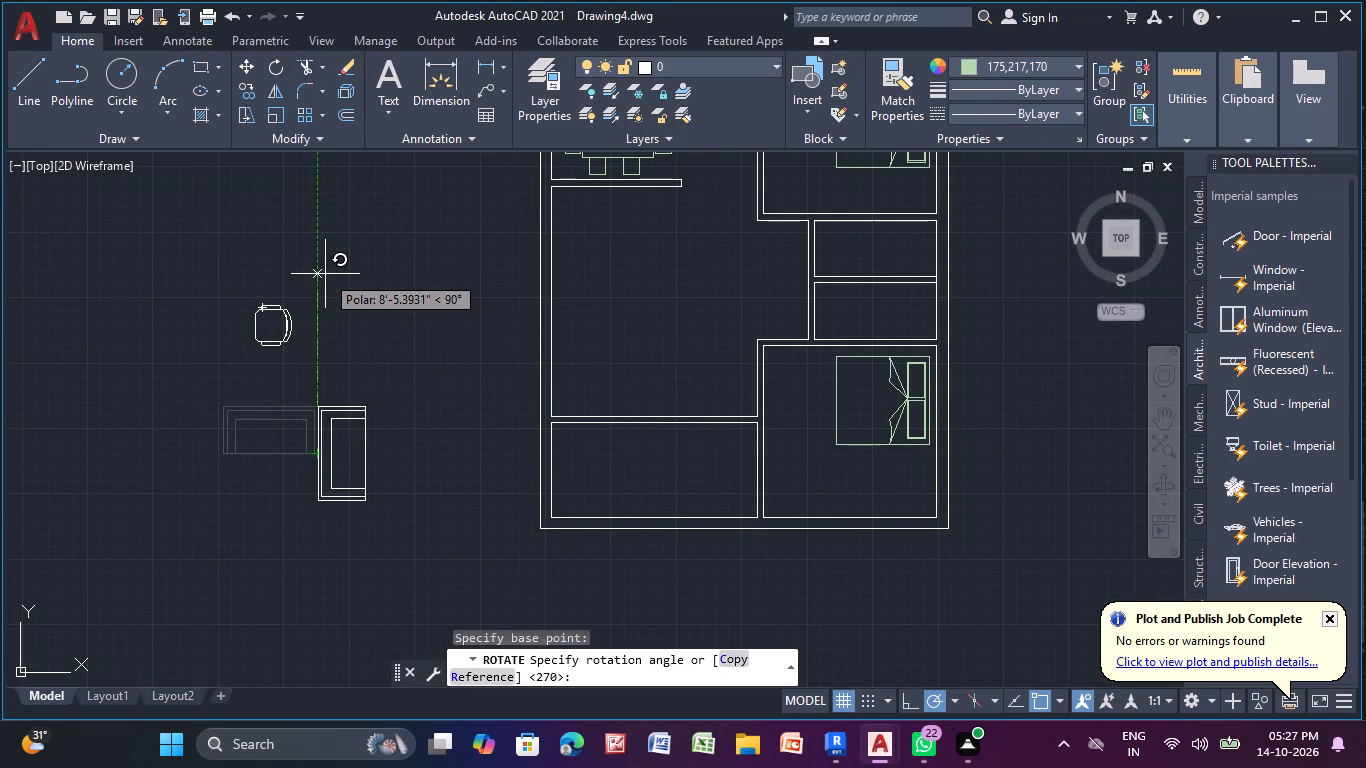
left_click(325, 274)
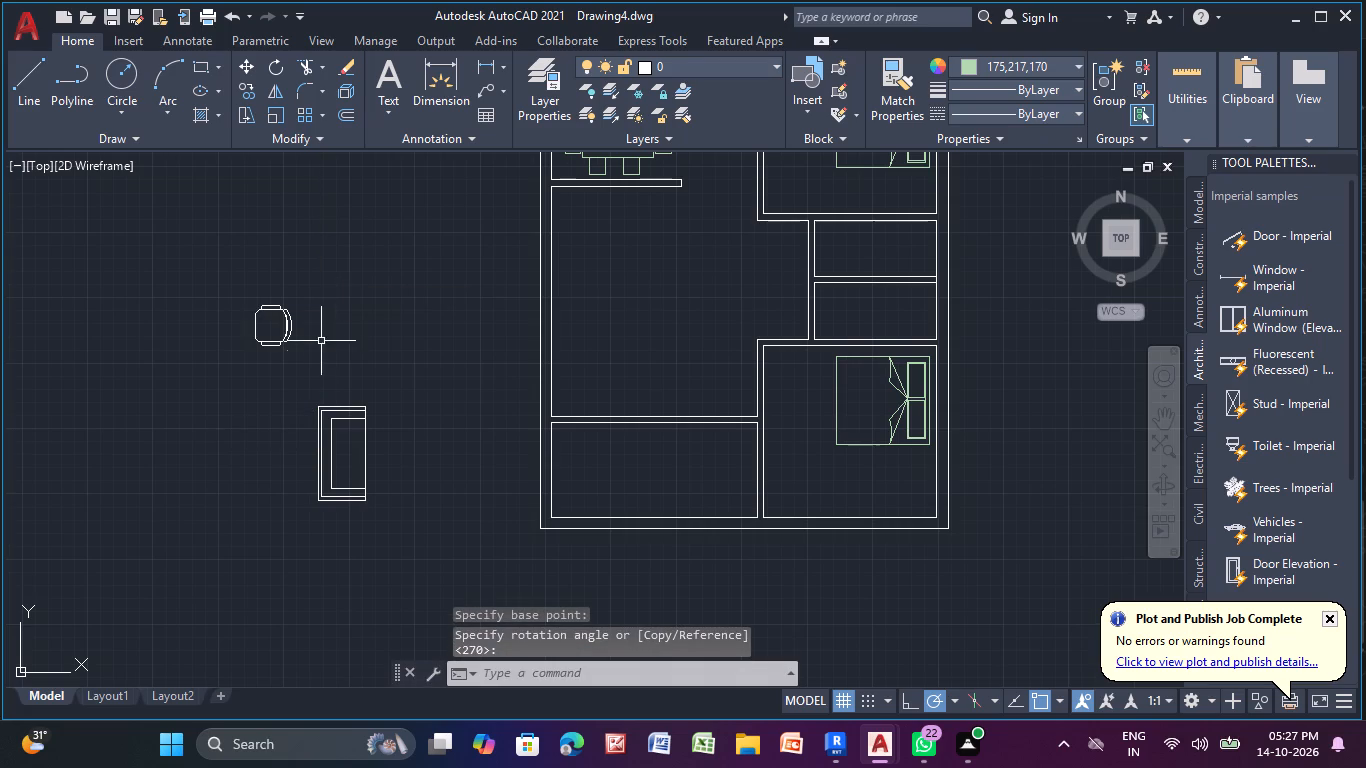
Move the sofa into the living room, with its back against the inner face of the left outer wall.
left_click(345, 416)
scroll(316, 471, "up", 1)
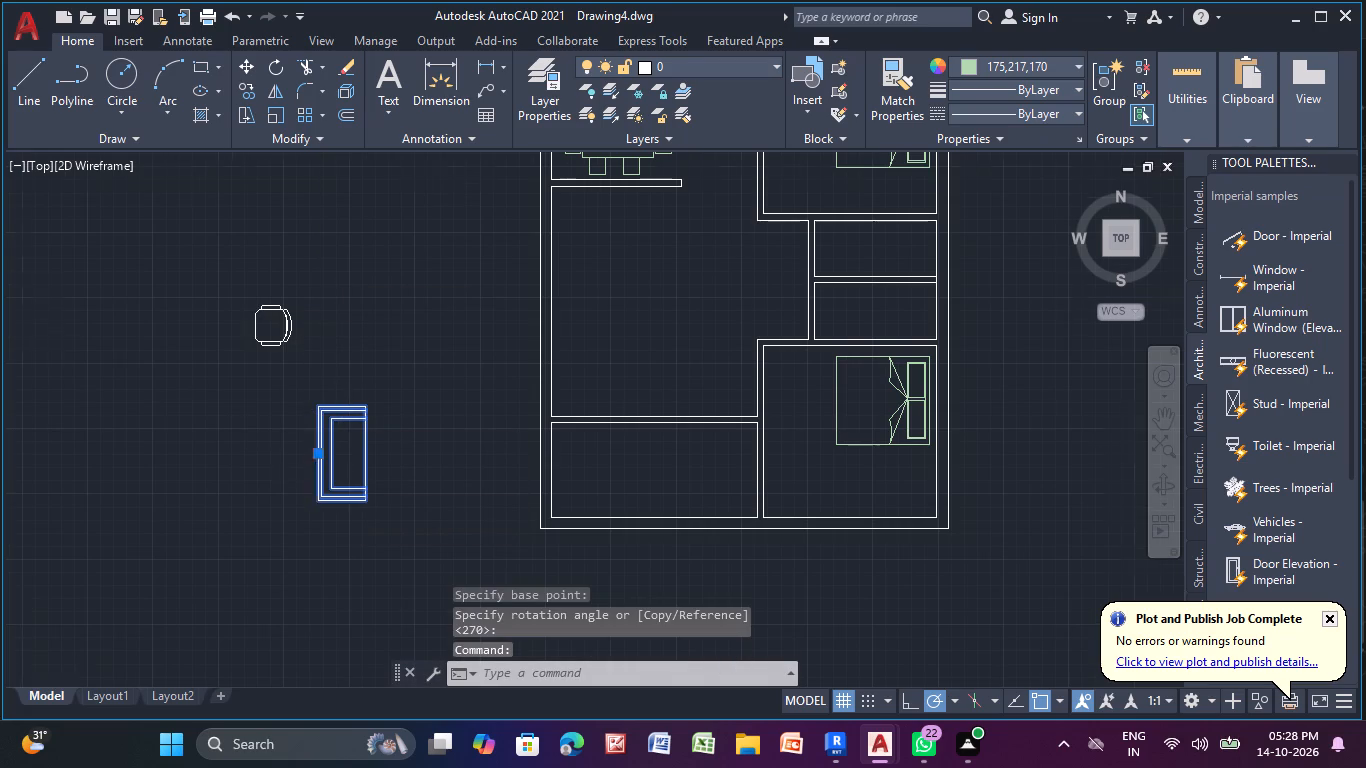
scroll(316, 471, "up", 3)
left_click(325, 367)
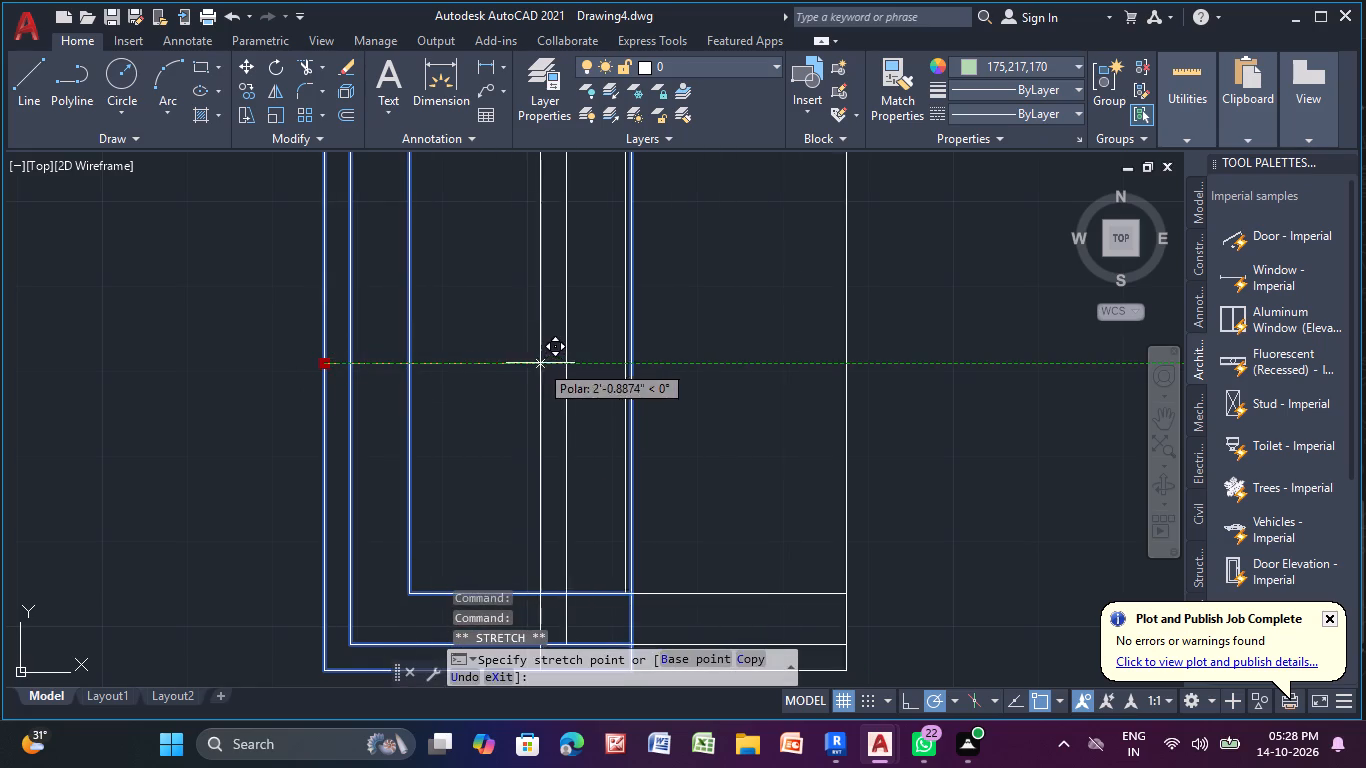
scroll(550, 365, "down", 3)
middle_click_drag(637, 347, 355, 501)
scroll(355, 501, "up", 1)
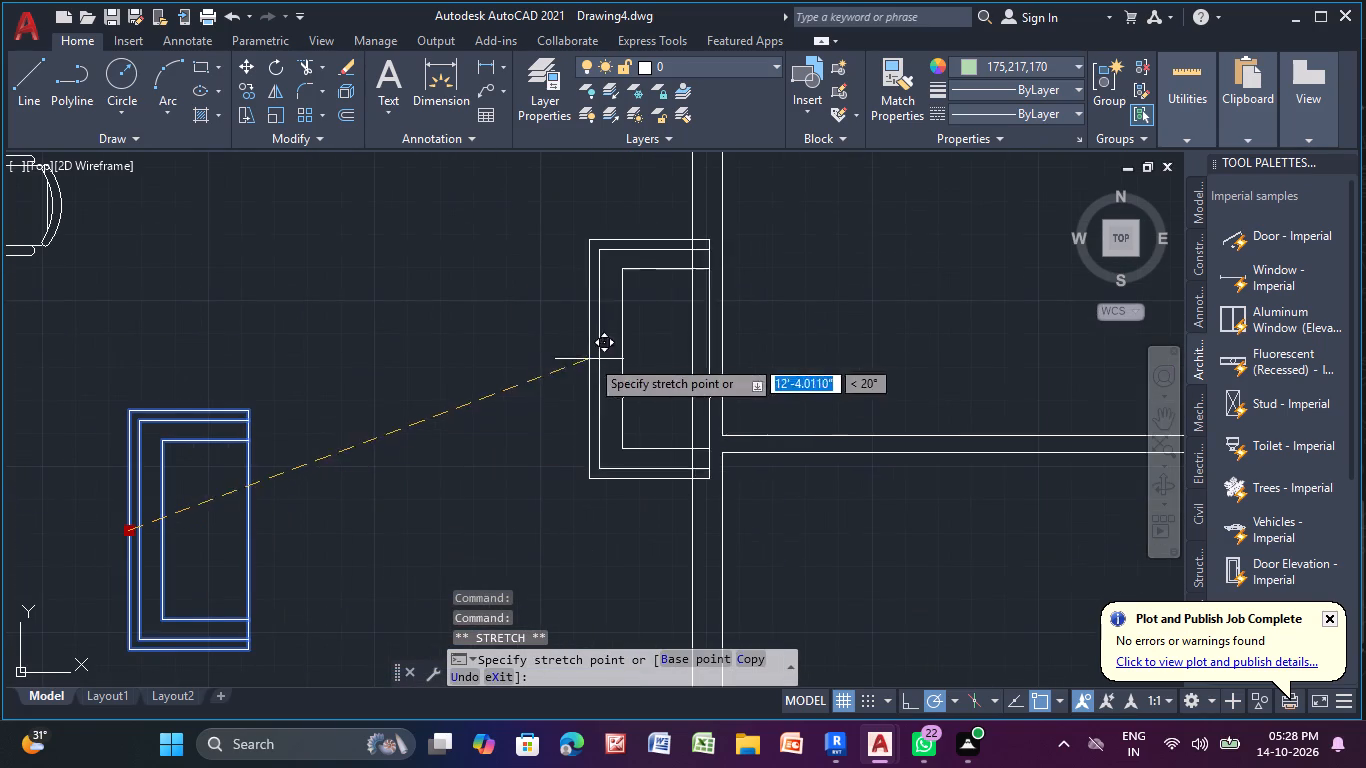
middle_click_drag(759, 297, 540, 426)
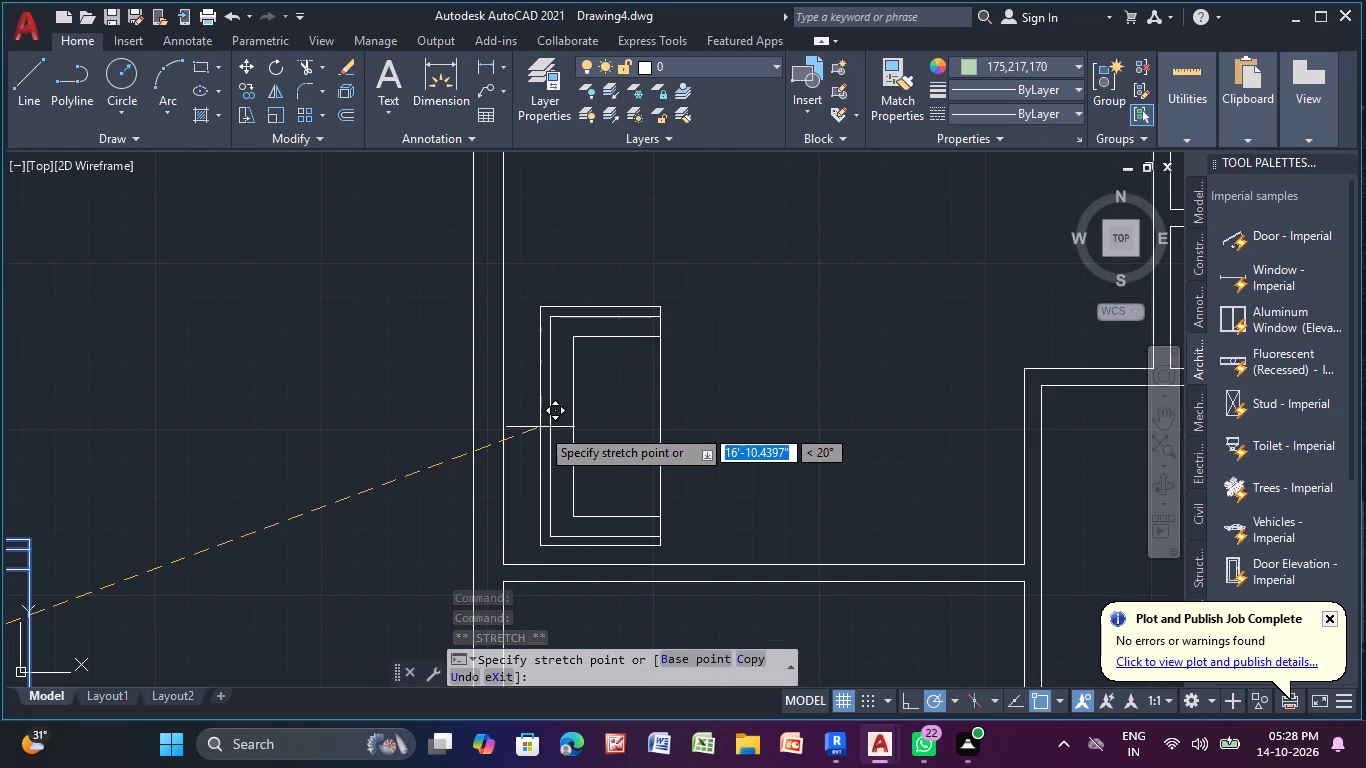
scroll(538, 400, "down", 2)
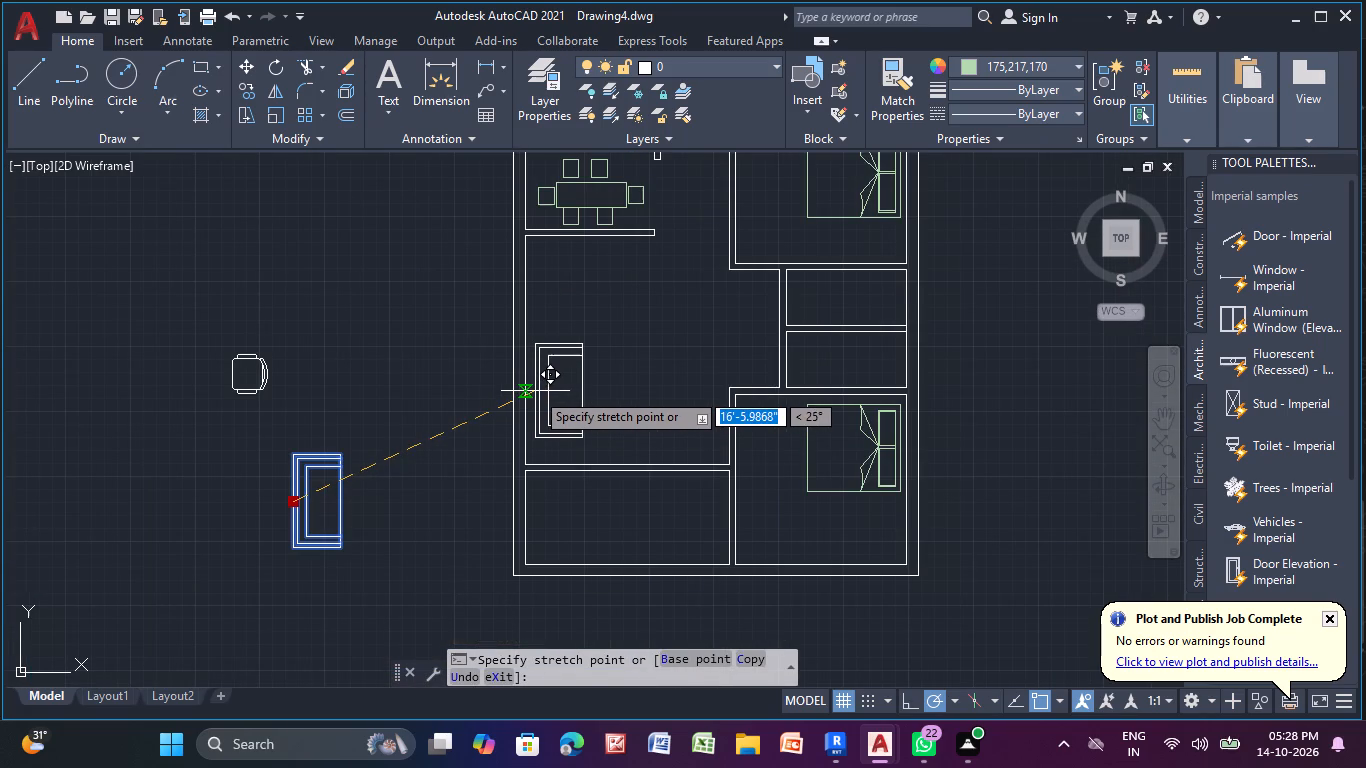
left_click(534, 398)
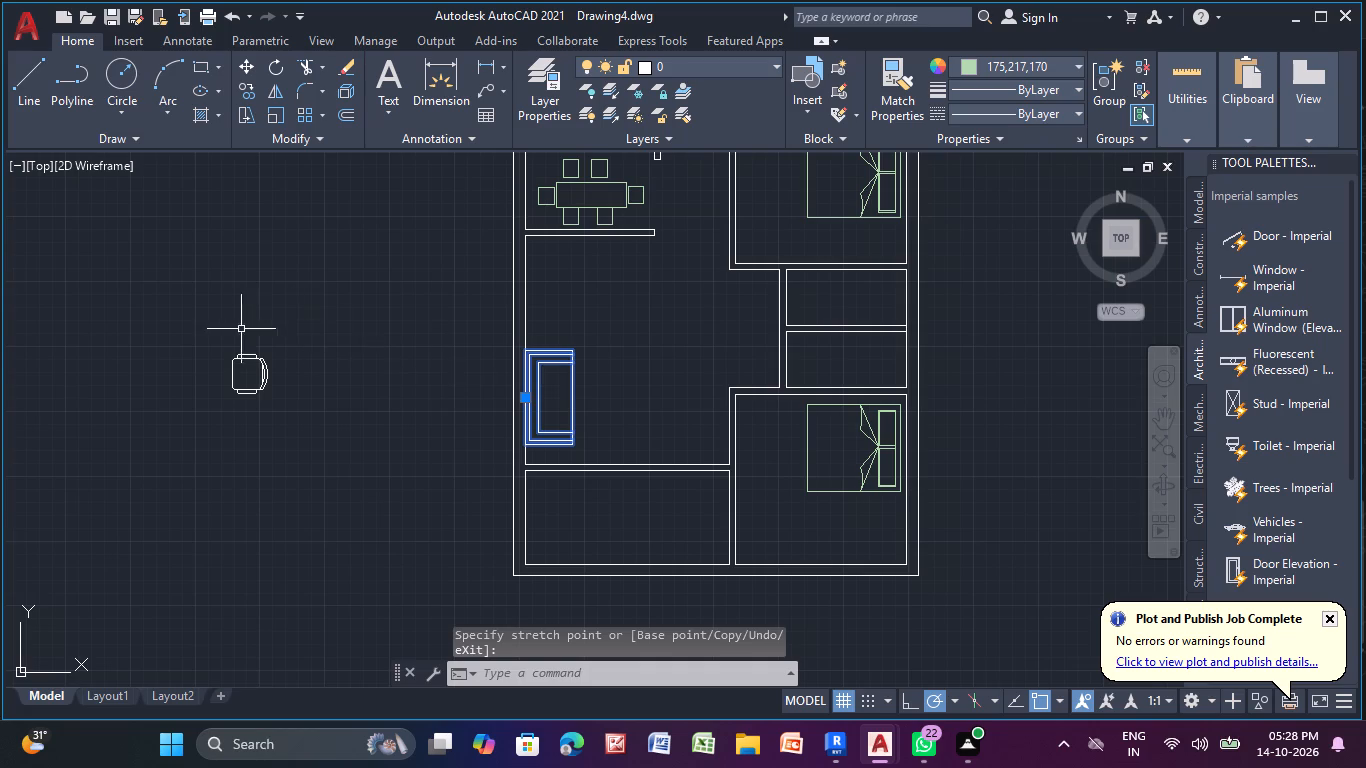
Shift the sofa slightly to the right, leaving a small gap from the outer wall.
scroll(521, 382, "up", 3)
left_click(531, 444)
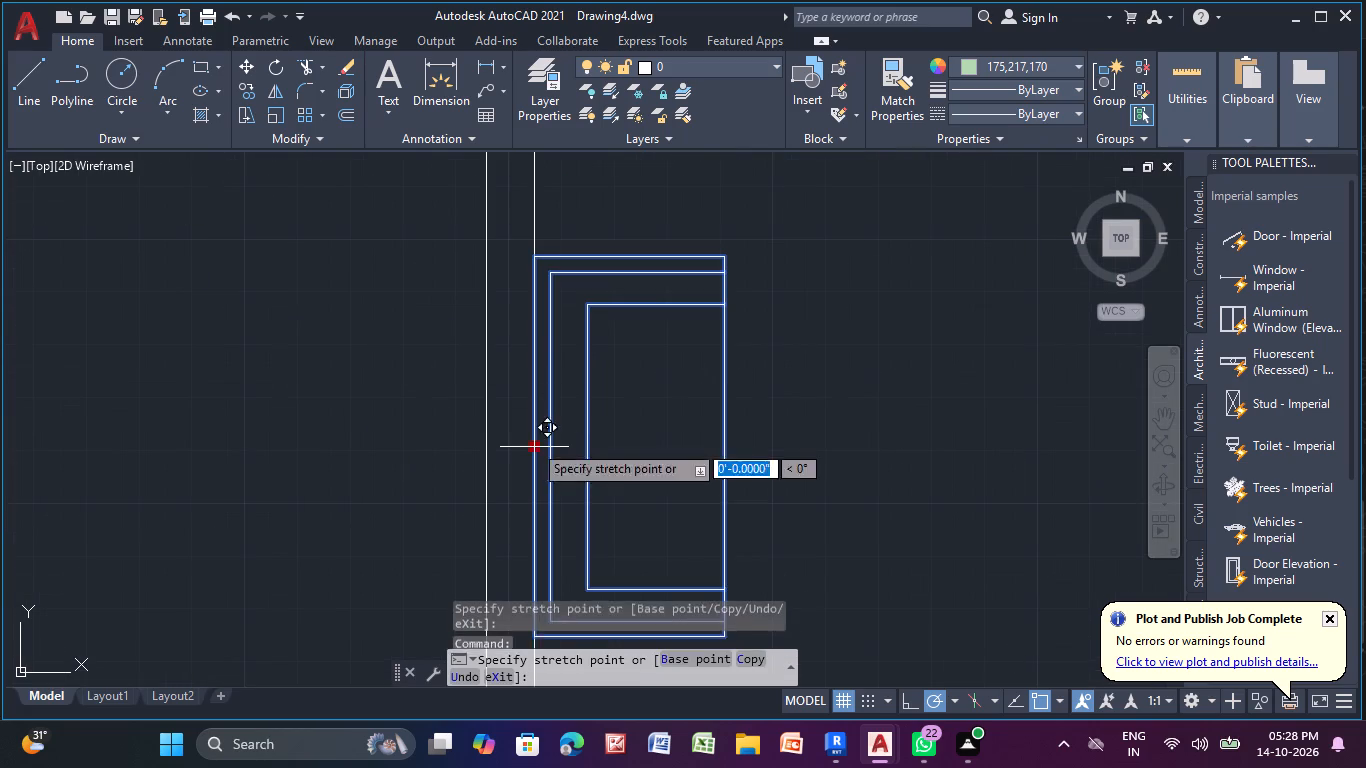
left_click(557, 438)
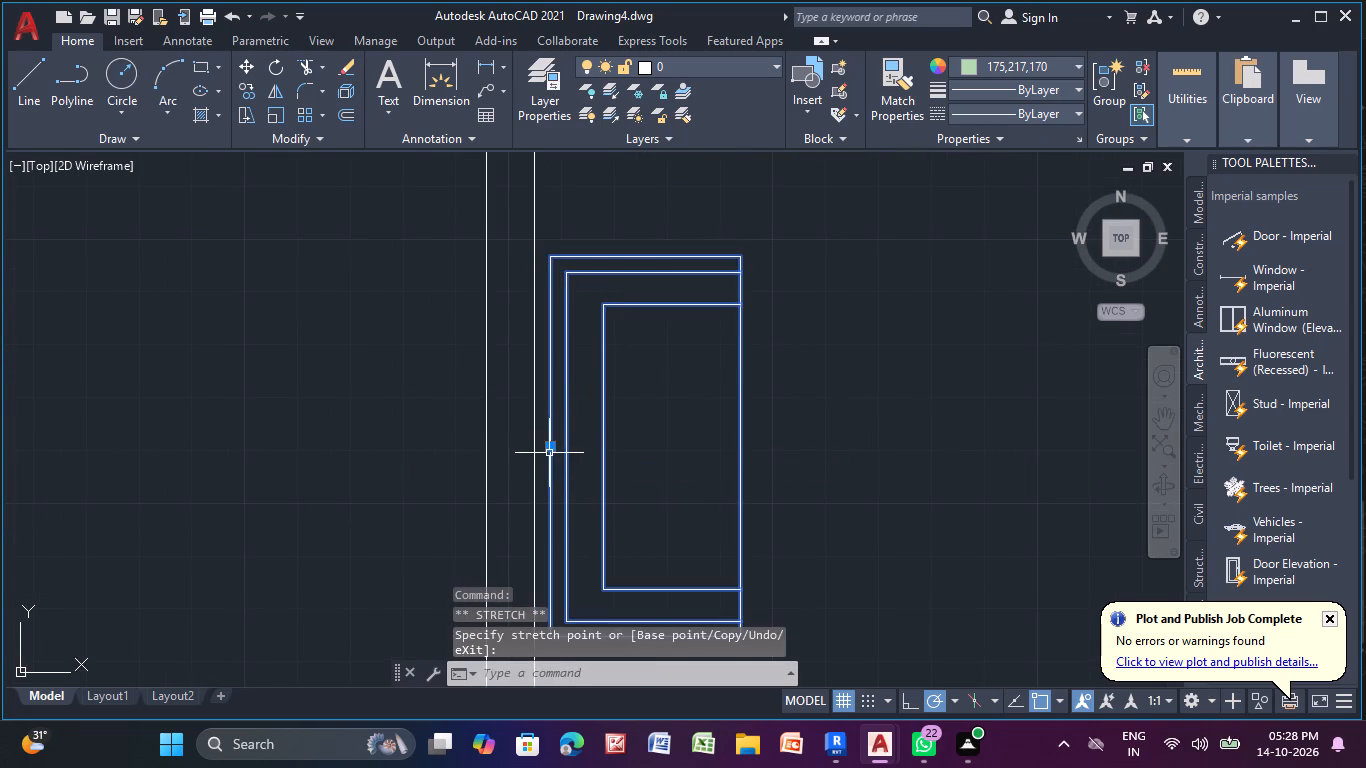
scroll(624, 418, "down", 2)
key("Escape")
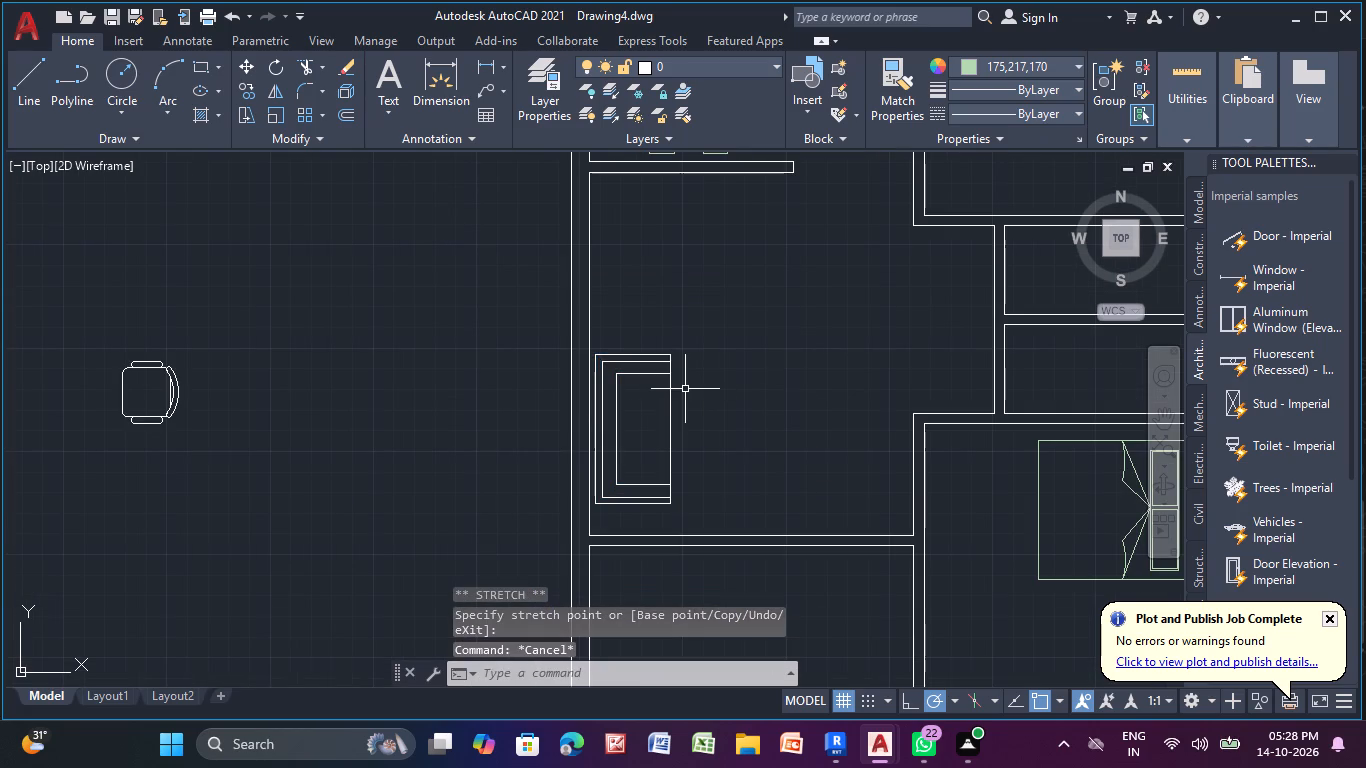
Rotate the chair outside the plan to 270° so its back faces down.
scroll(542, 343, "up", 1)
scroll(543, 343, "down", 3)
scroll(633, 378, "down", 2)
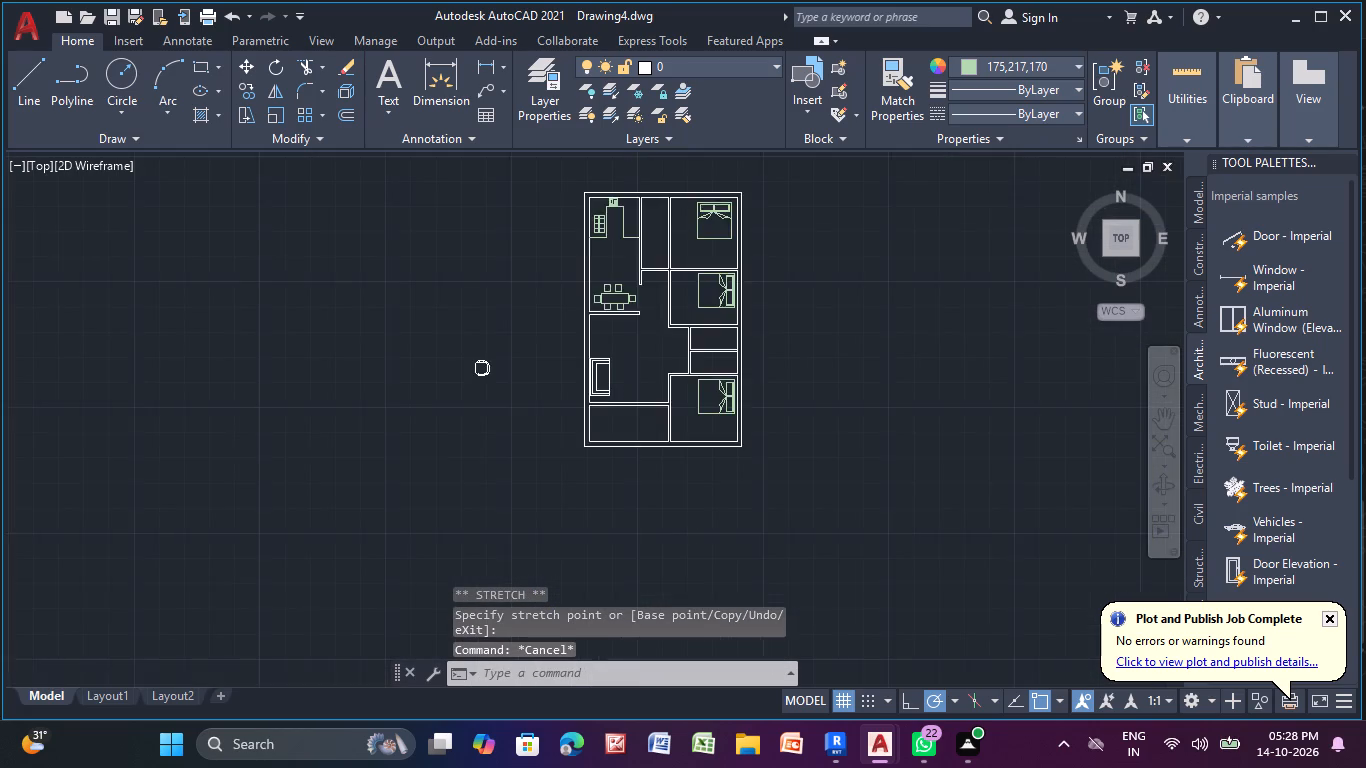
middle_click_drag(537, 467, 310, 569)
scroll(388, 510, "up", 3)
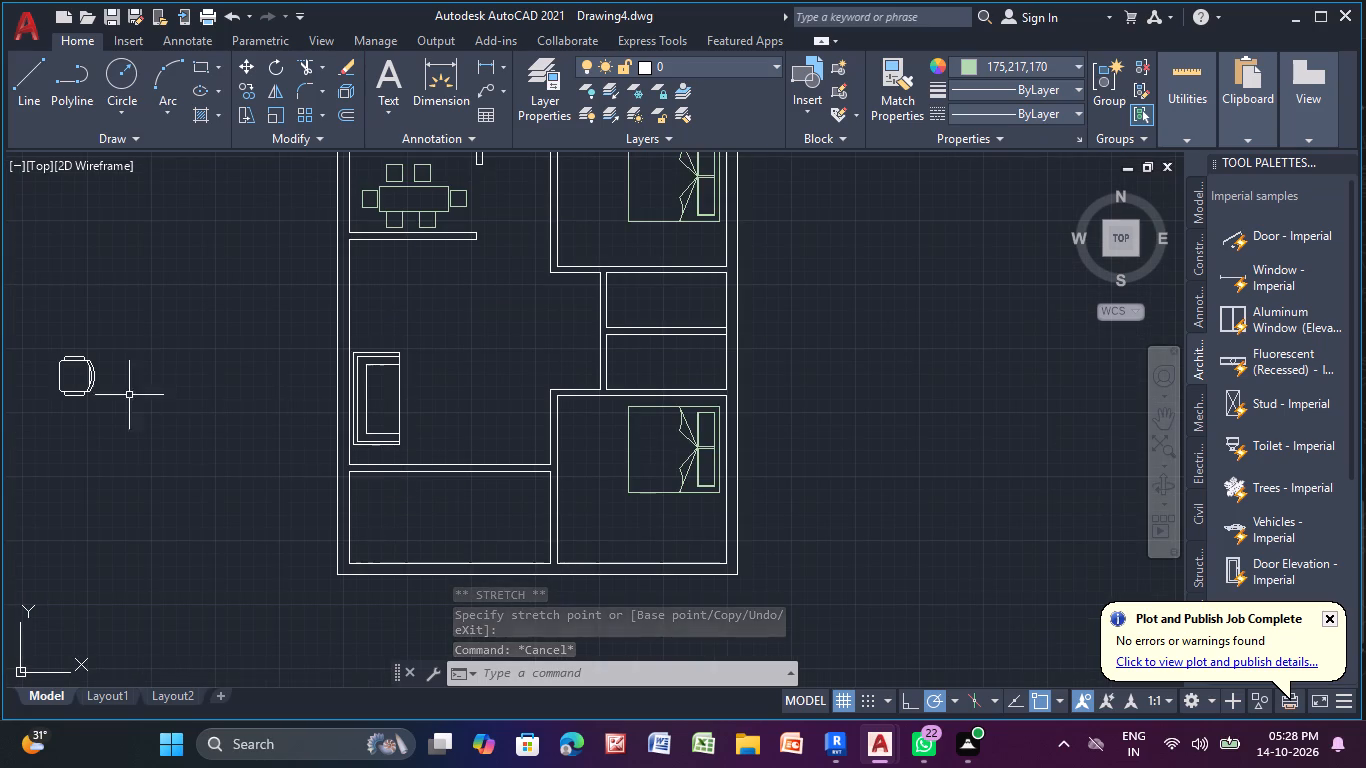
left_click(91, 379)
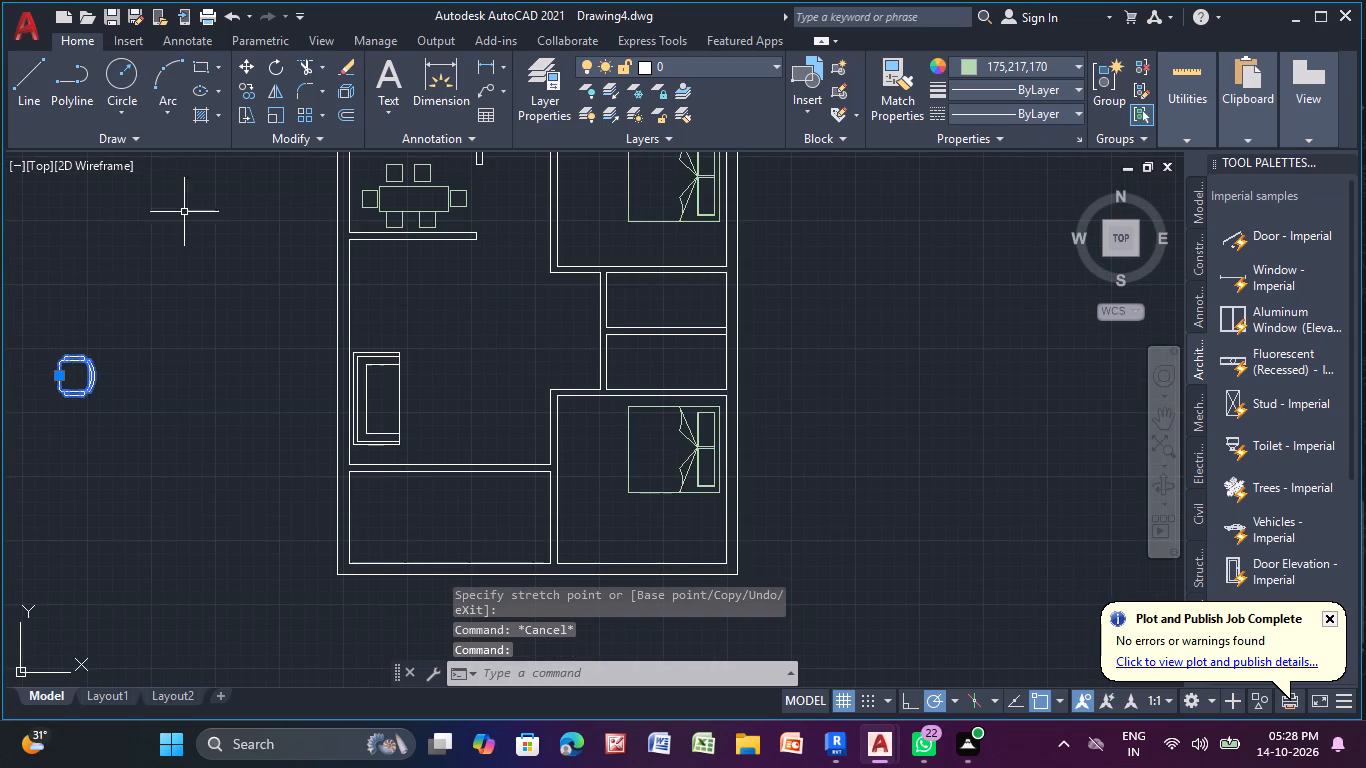
left_click(275, 68)
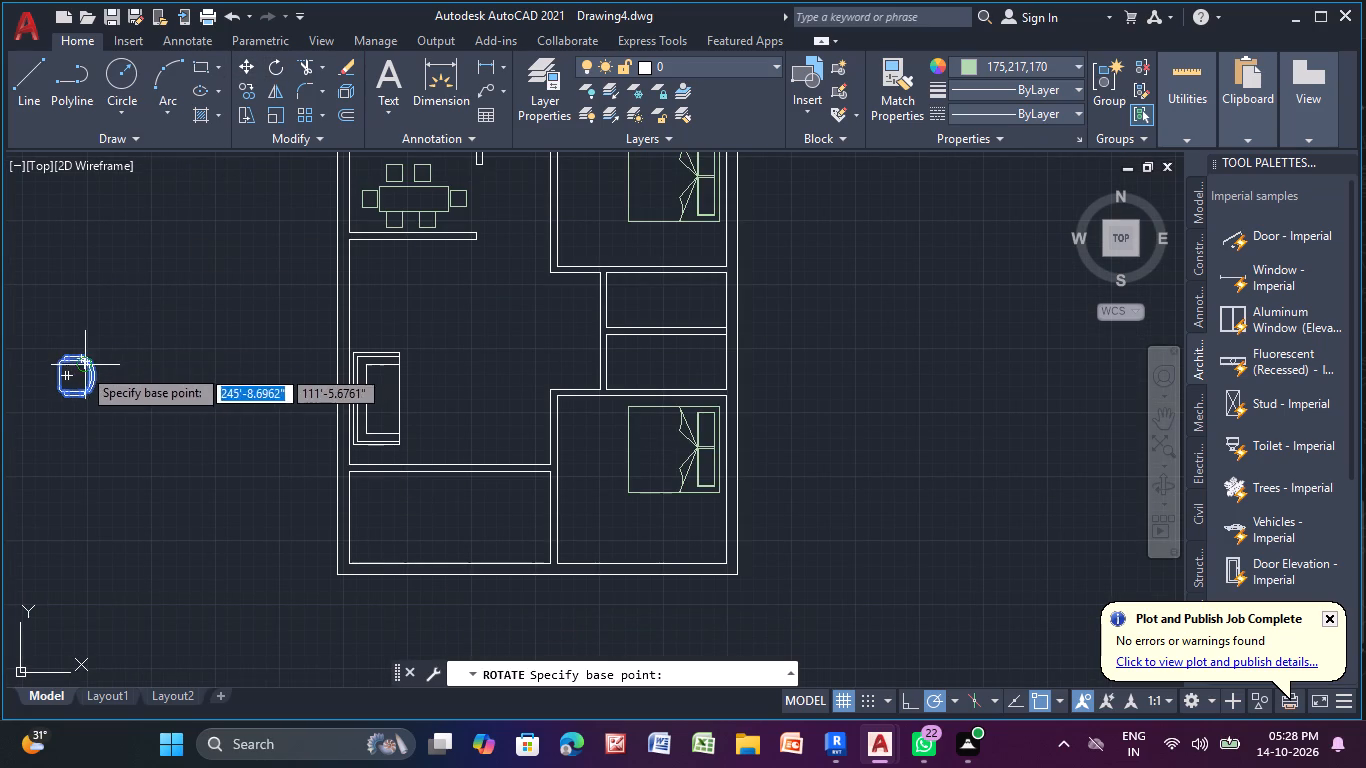
left_click(96, 373)
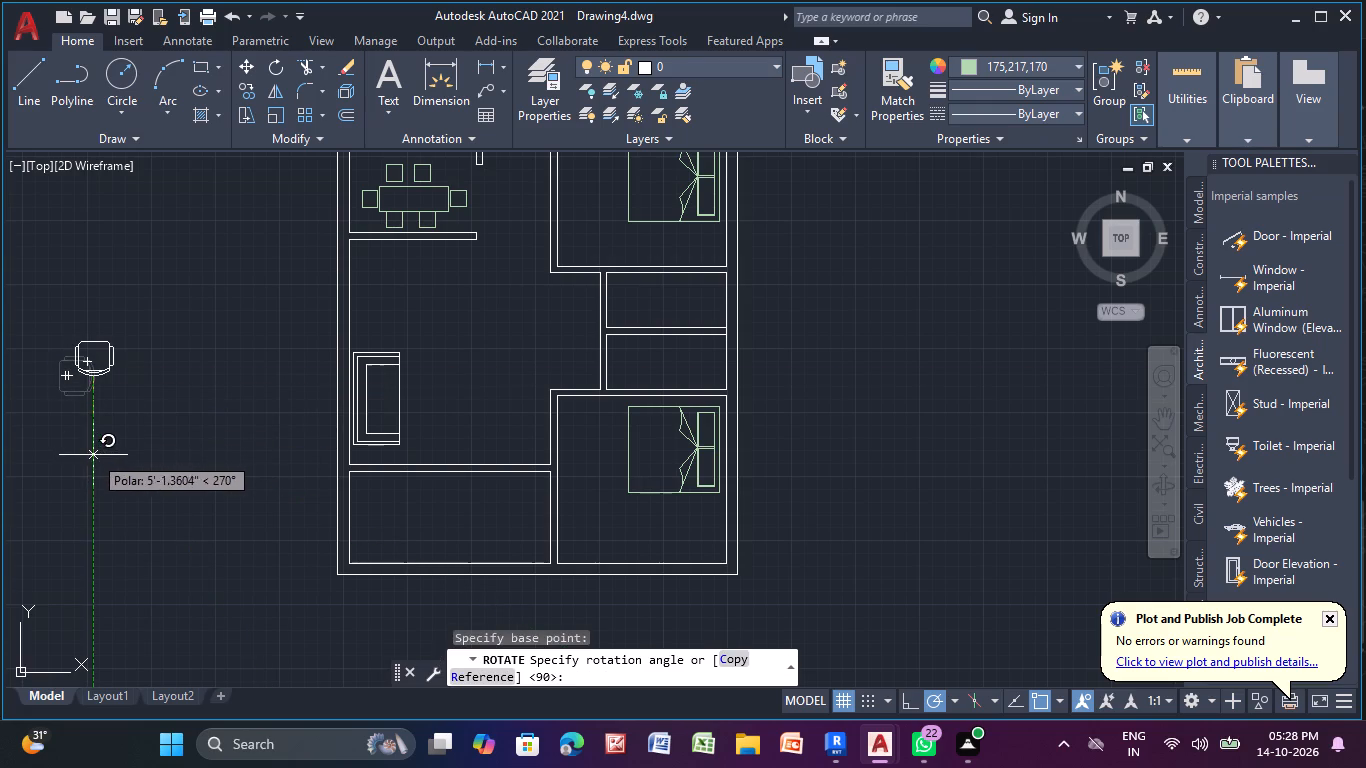
left_click(93, 455)
Move the rotated chair into the living room, right of the sofa and just above the lower partition.
left_click(99, 364)
left_click(84, 382)
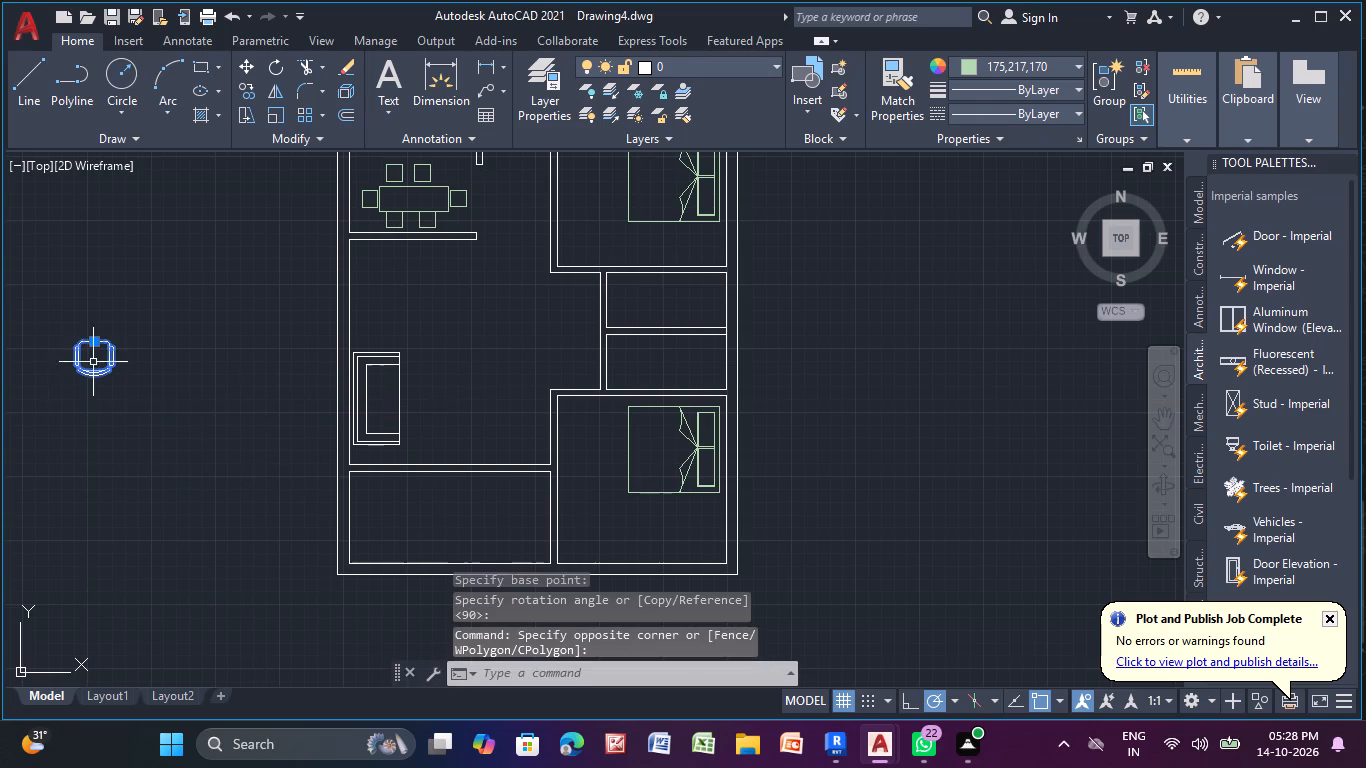
left_click(96, 344)
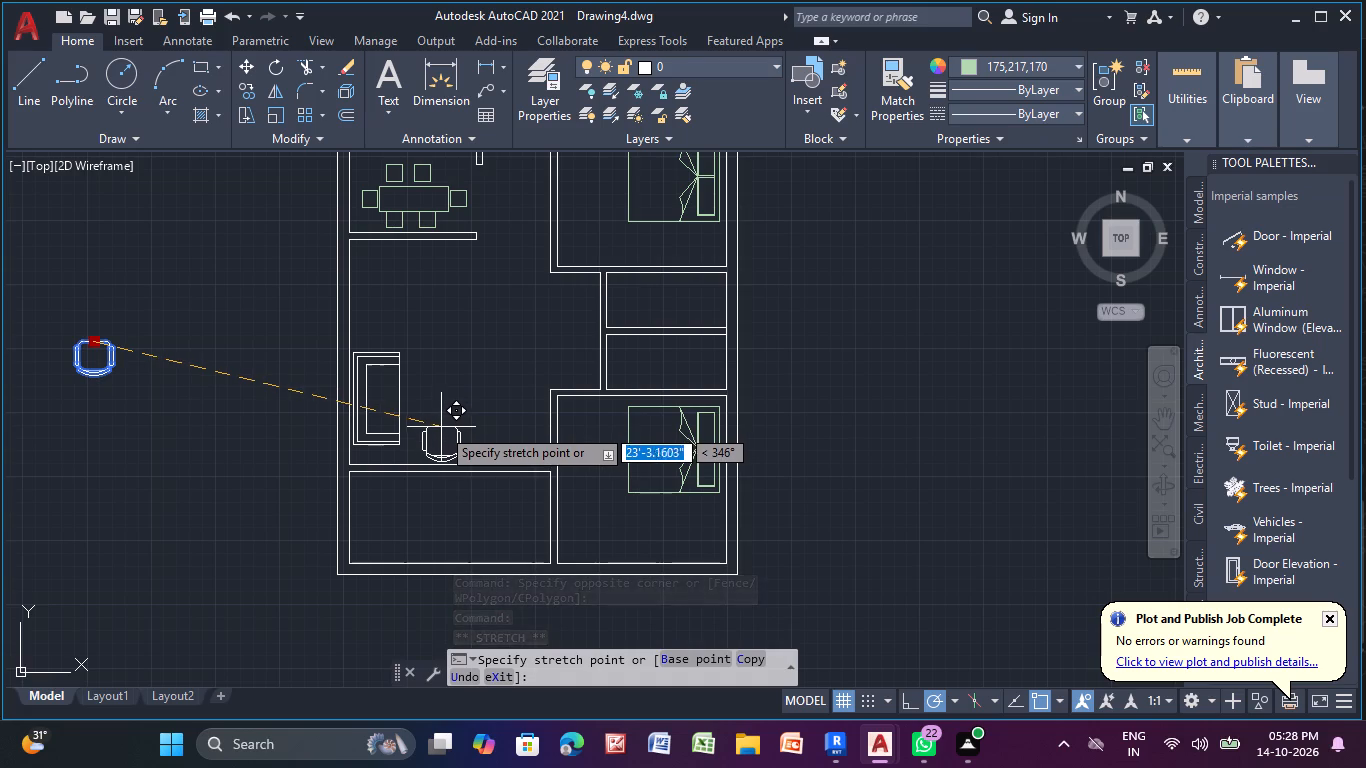
left_click(444, 428)
Copy the living room chair once to its right, leaving a small gap between the two chairs.
scroll(463, 448, "up", 1)
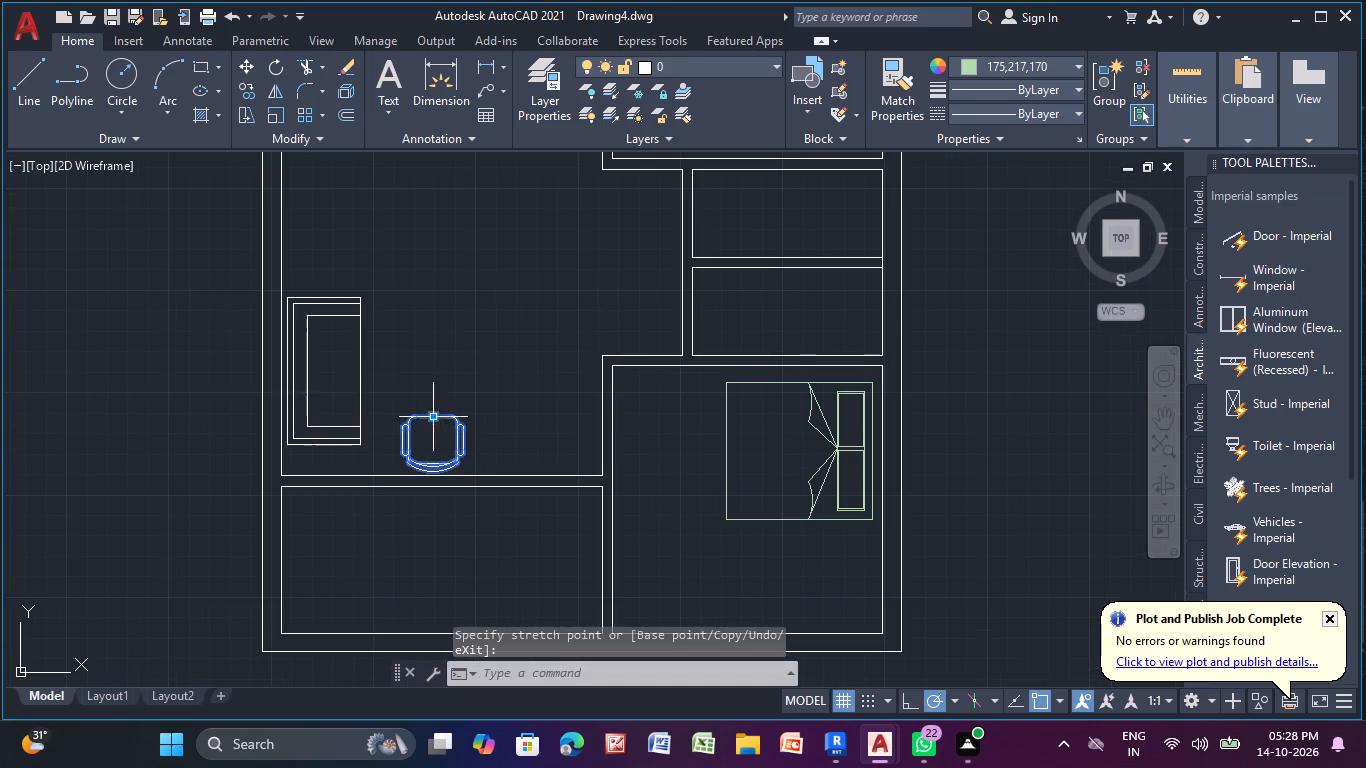
left_click(246, 97)
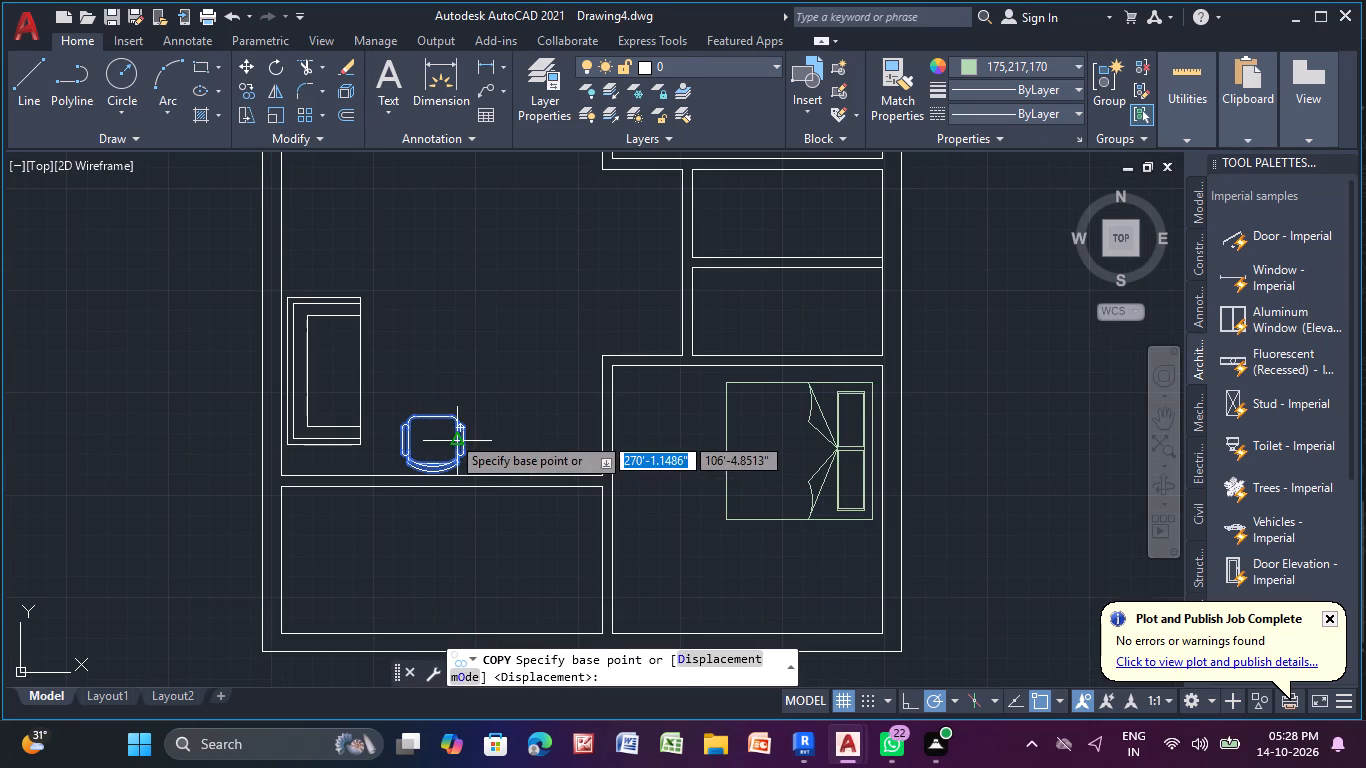
left_click(450, 435)
left_click(534, 447)
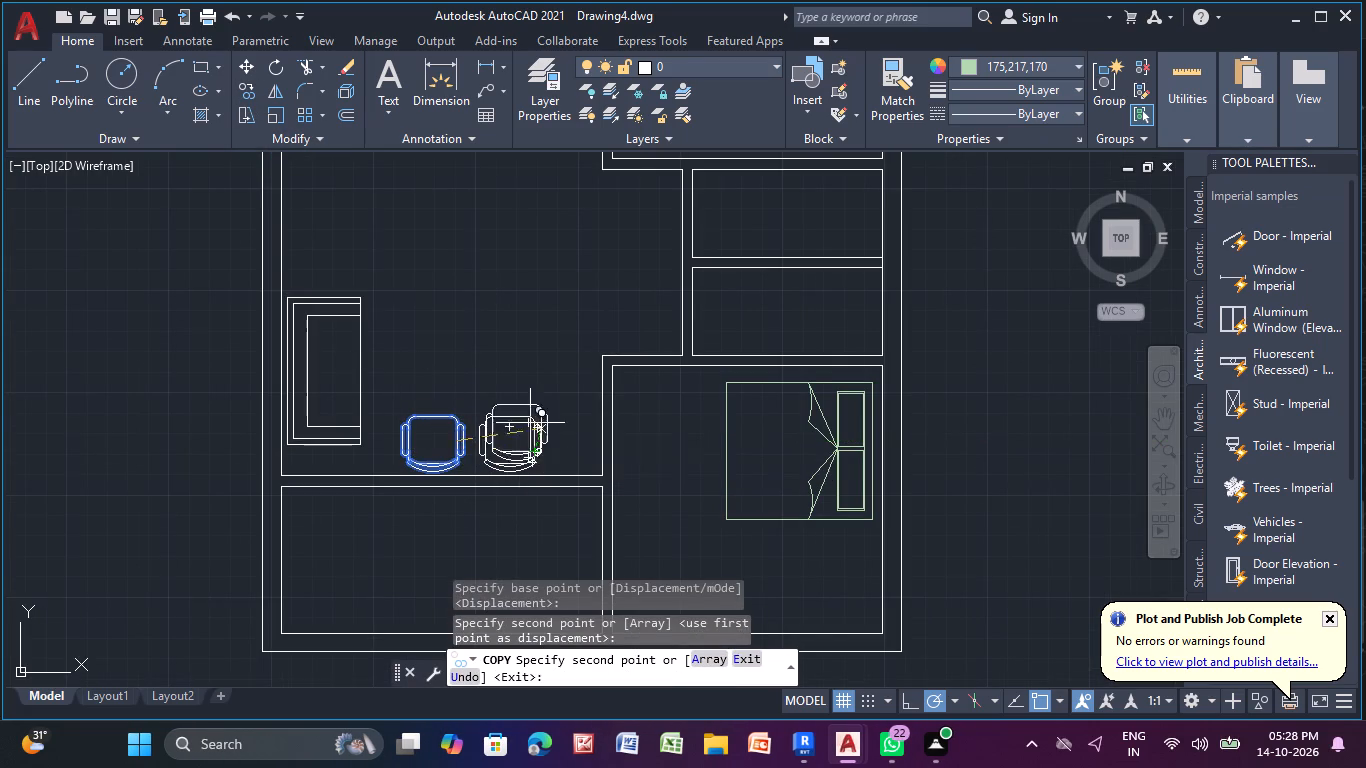
key("Escape")
key("Escape")
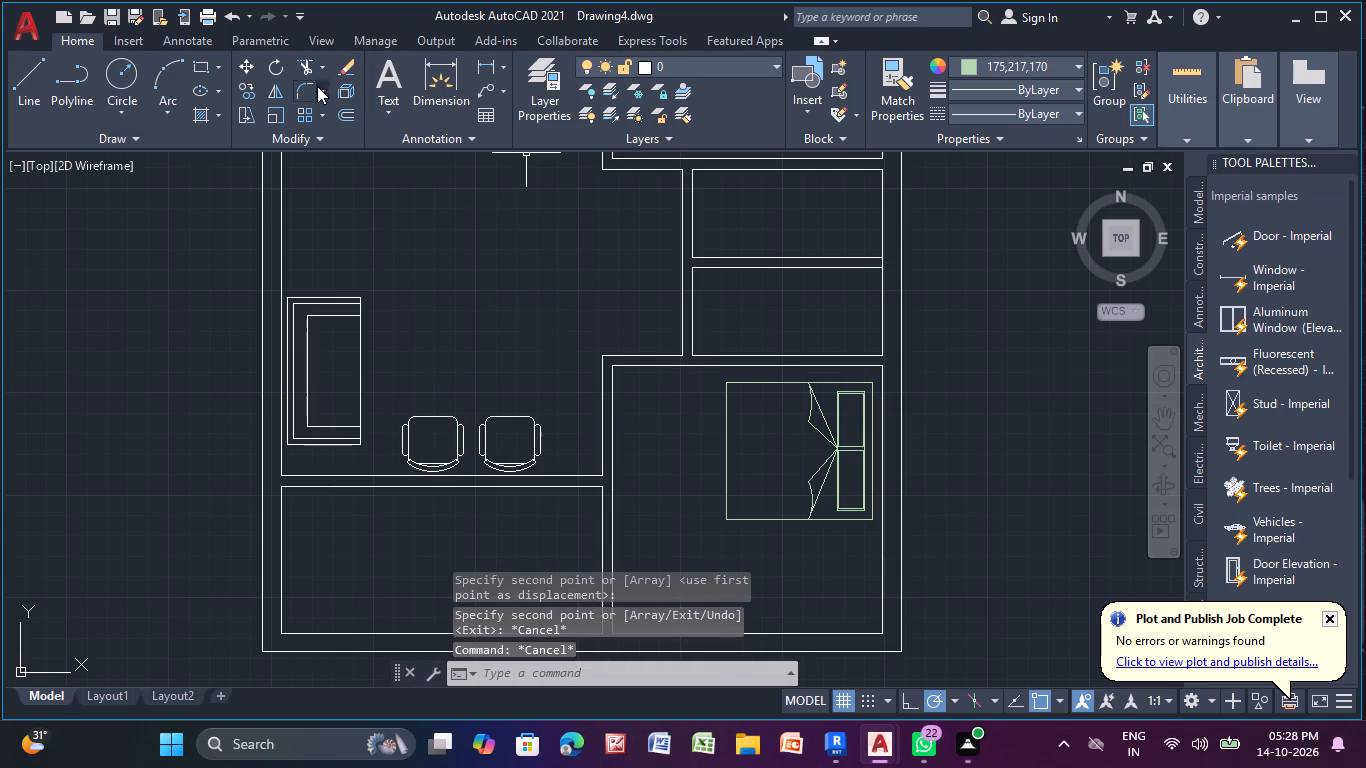
Draw a coffee table above the living room chairs as three nested rectangles, the outer about 2'-3" by 1'-3", the middle about 1'-9" by 9".
left_click(201, 63)
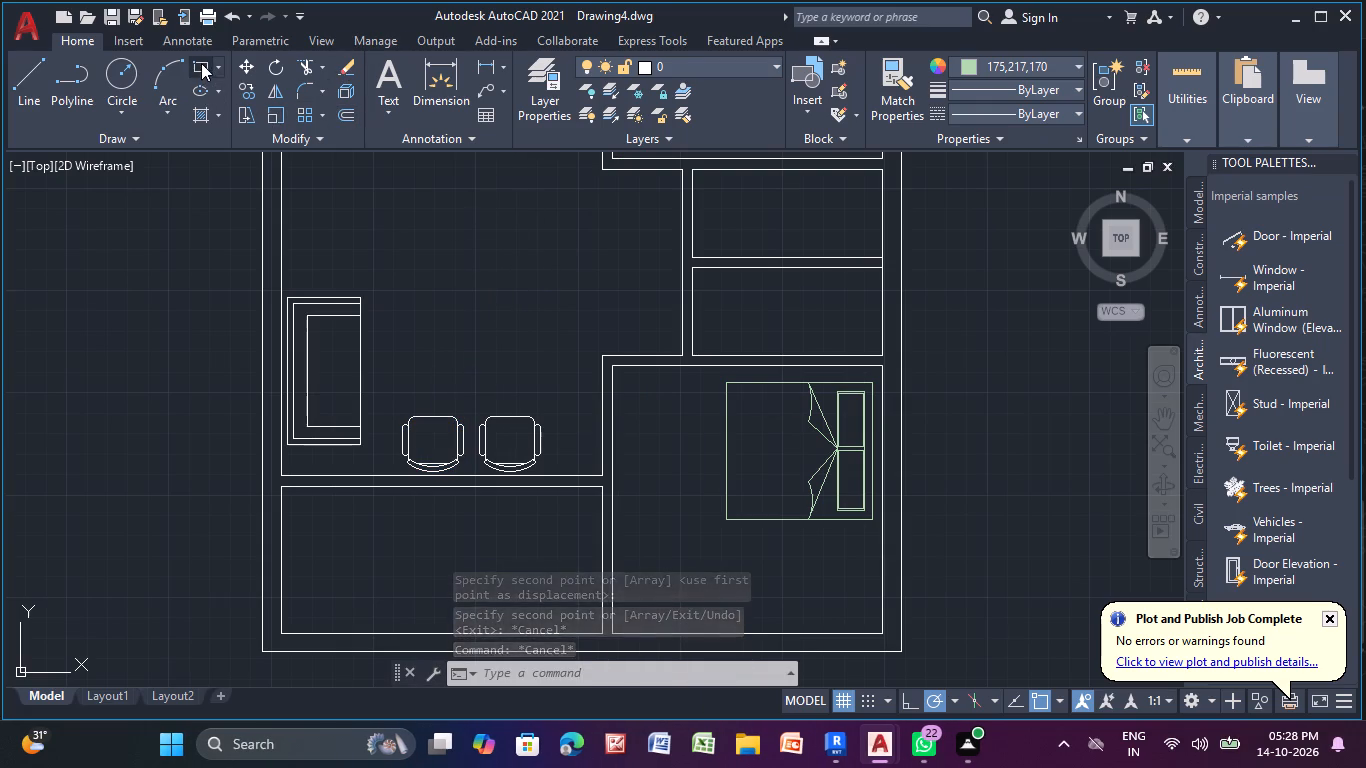
left_click(420, 325)
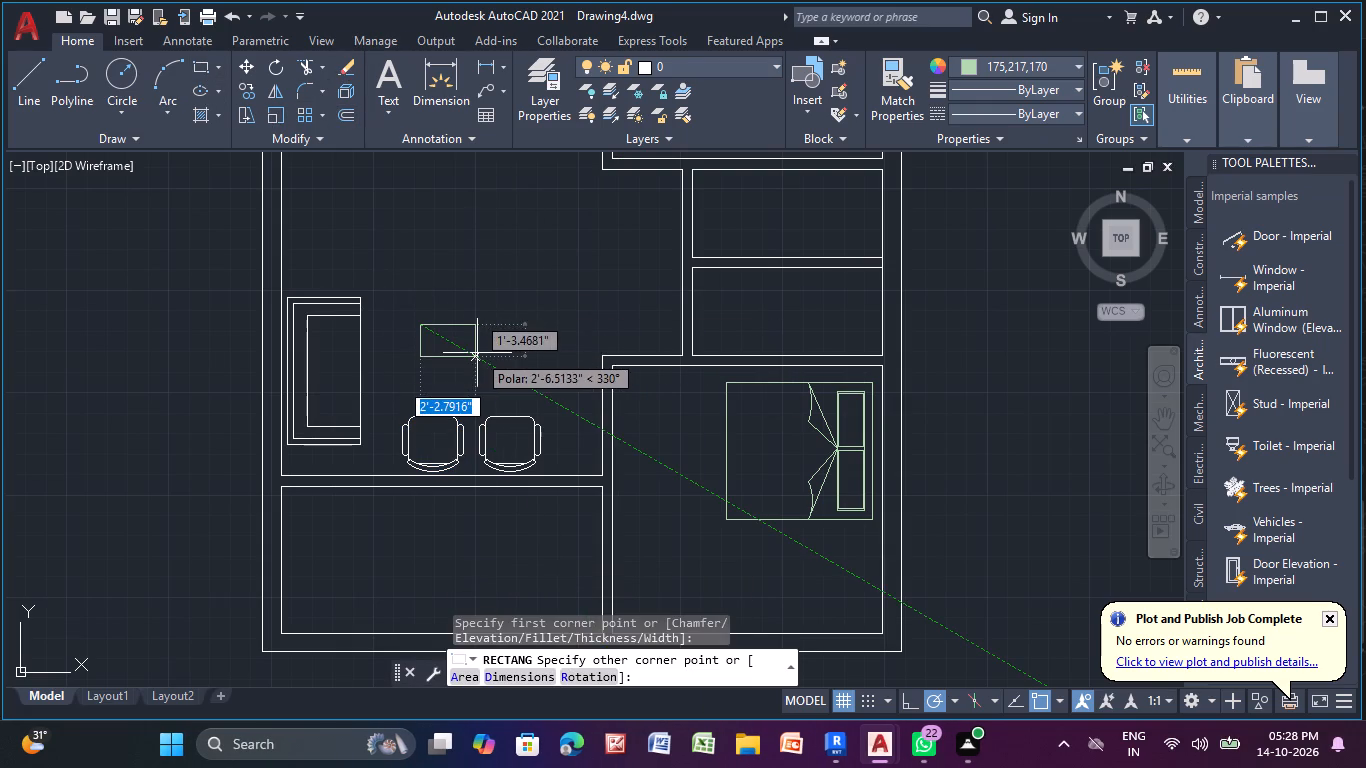
left_click(477, 353)
left_click(199, 58)
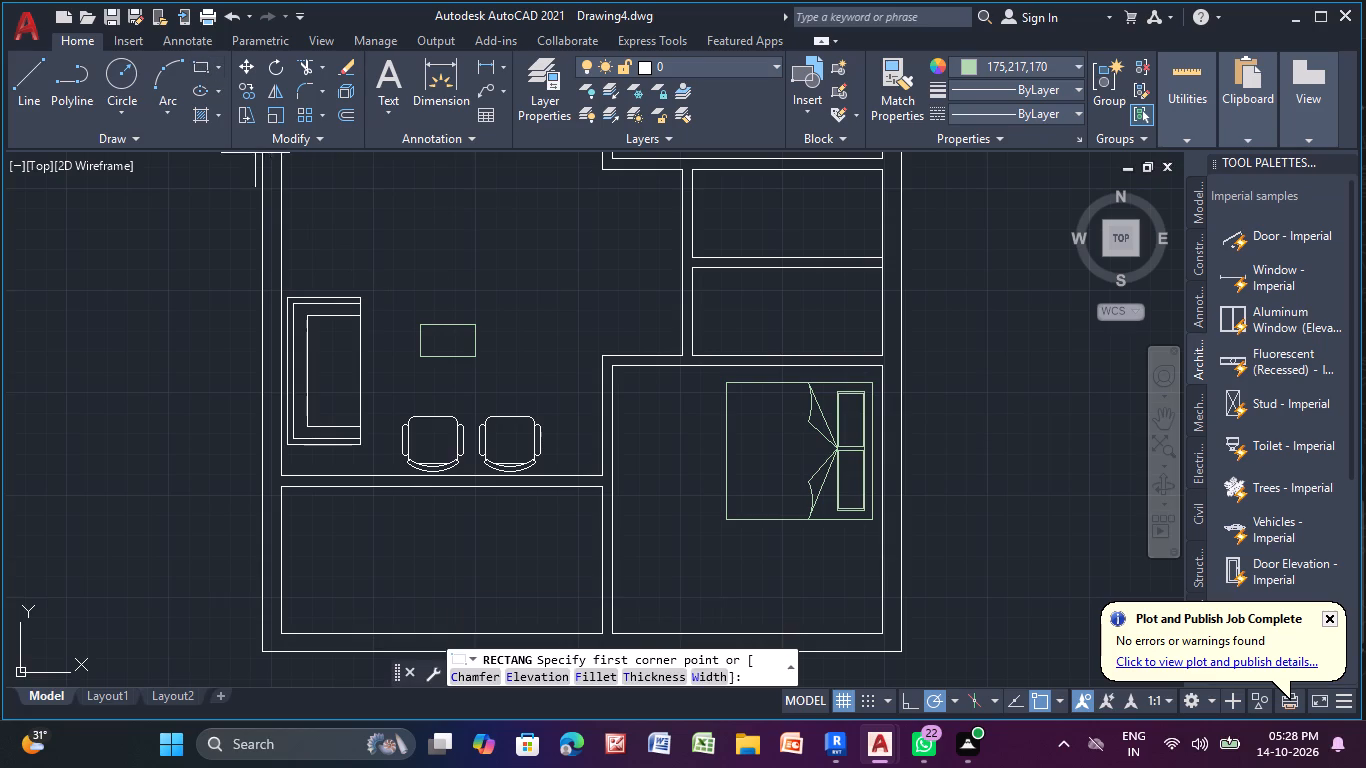
scroll(443, 342, "up", 2)
left_click(398, 315)
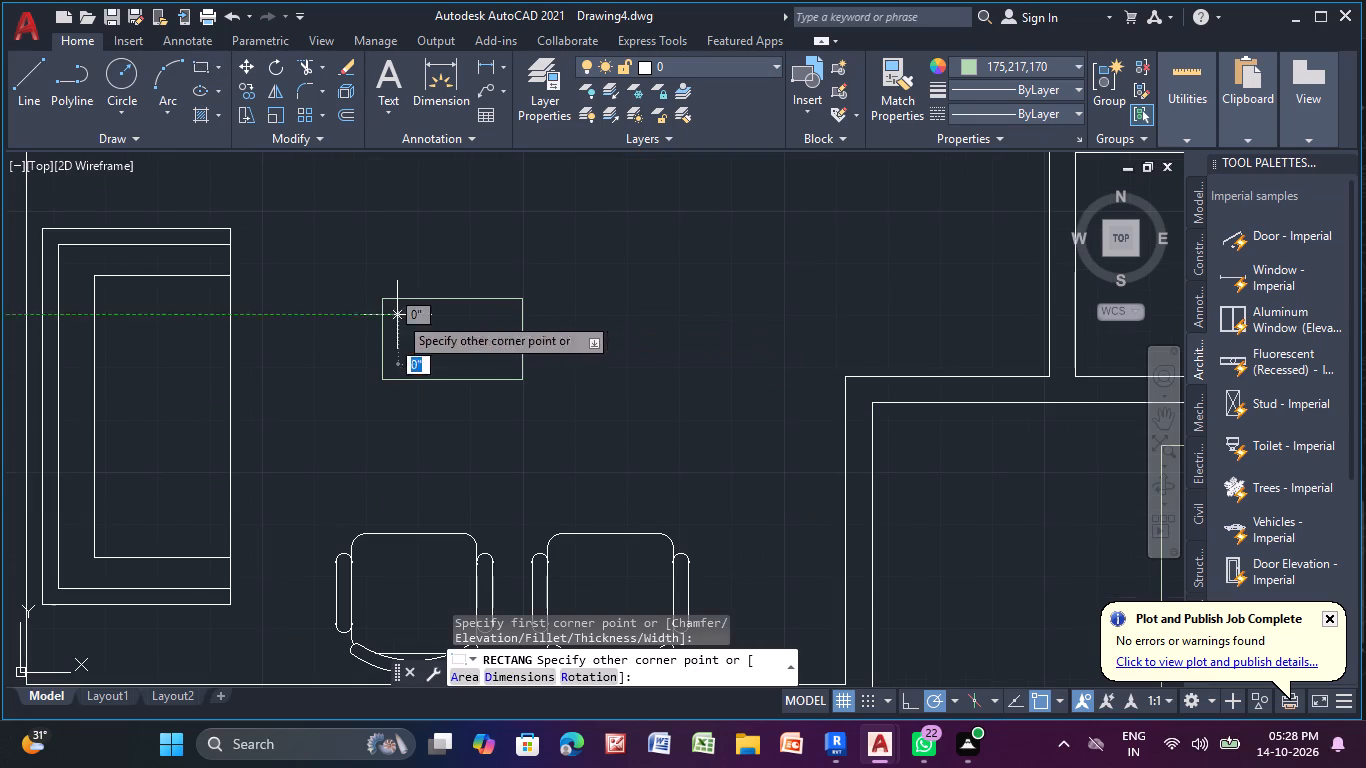
left_click(505, 363)
left_click(197, 60)
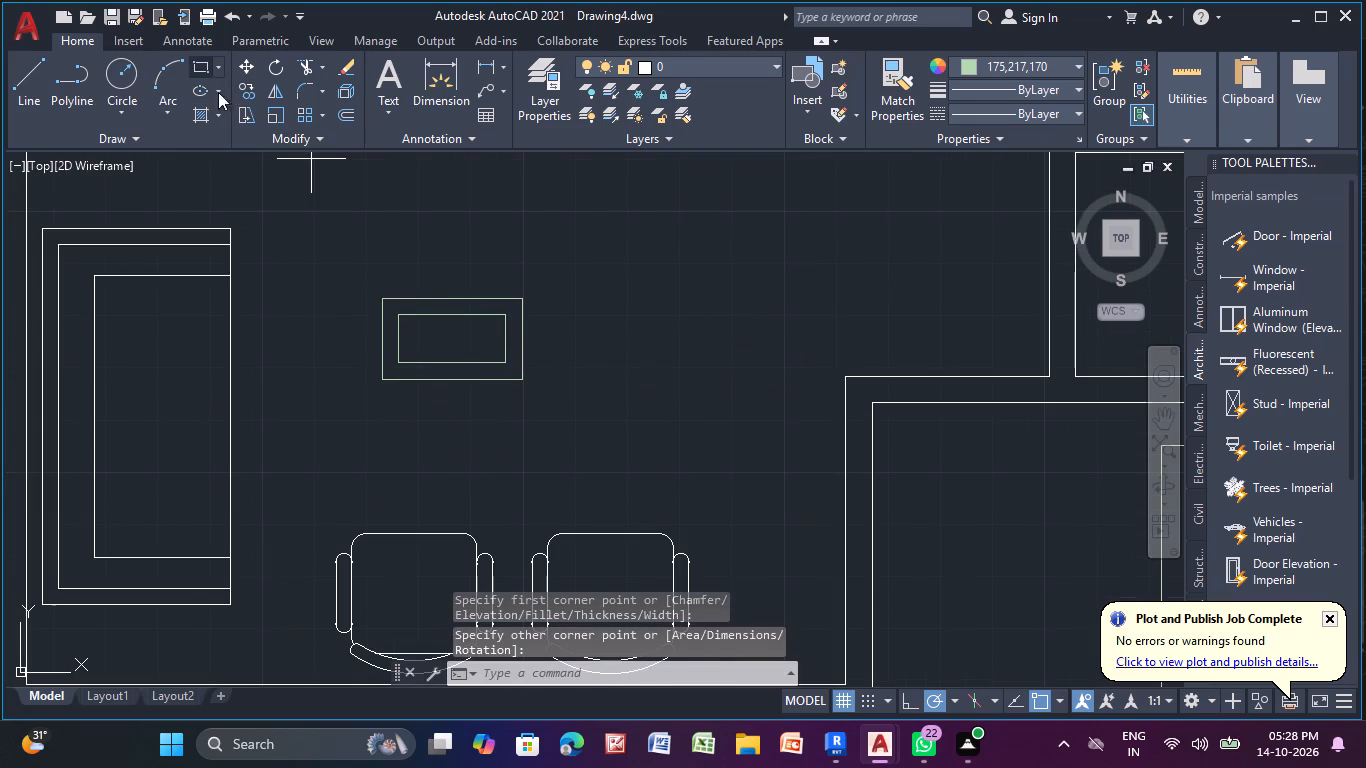
left_click(420, 329)
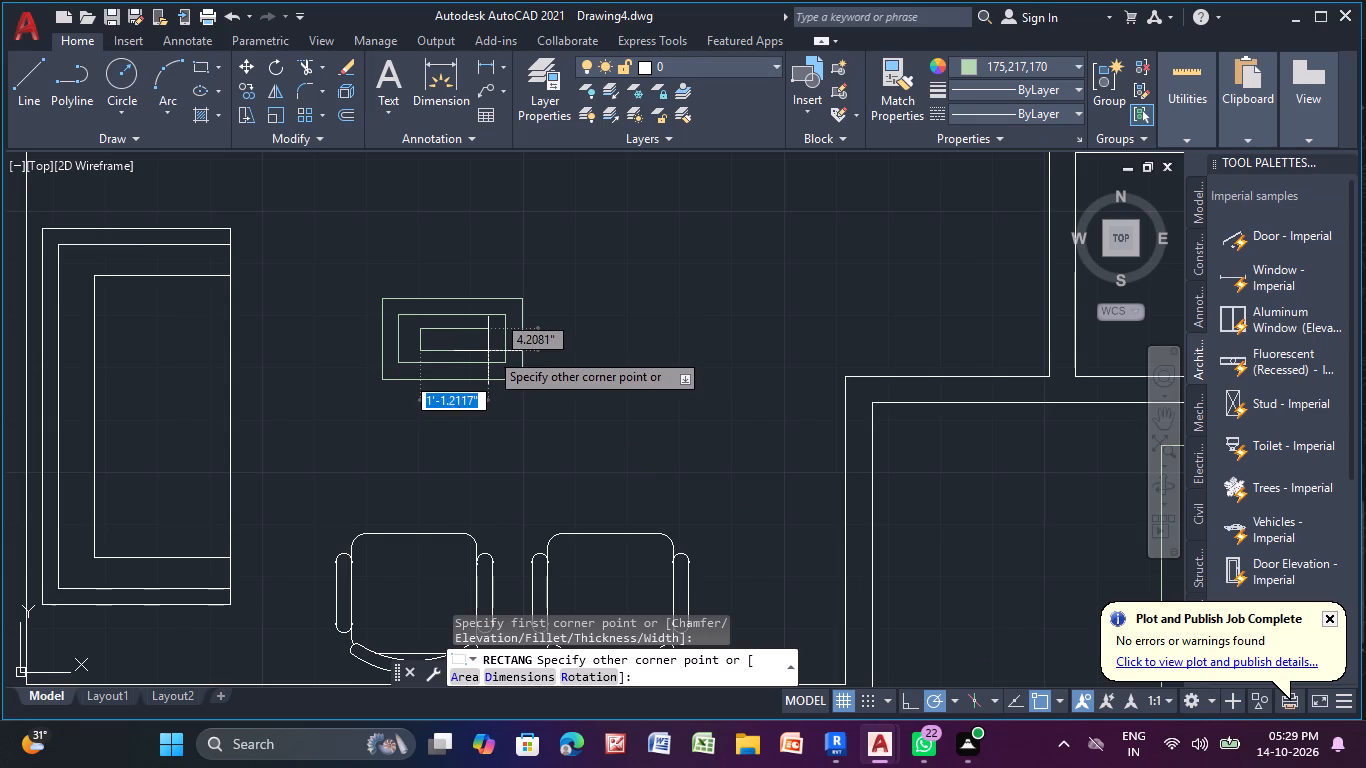
left_click(486, 347)
Insert the imperial Toilet block in the empty space to the right of the floor plan.
scroll(509, 315, "down", 3)
middle_click_drag(505, 294, 508, 296)
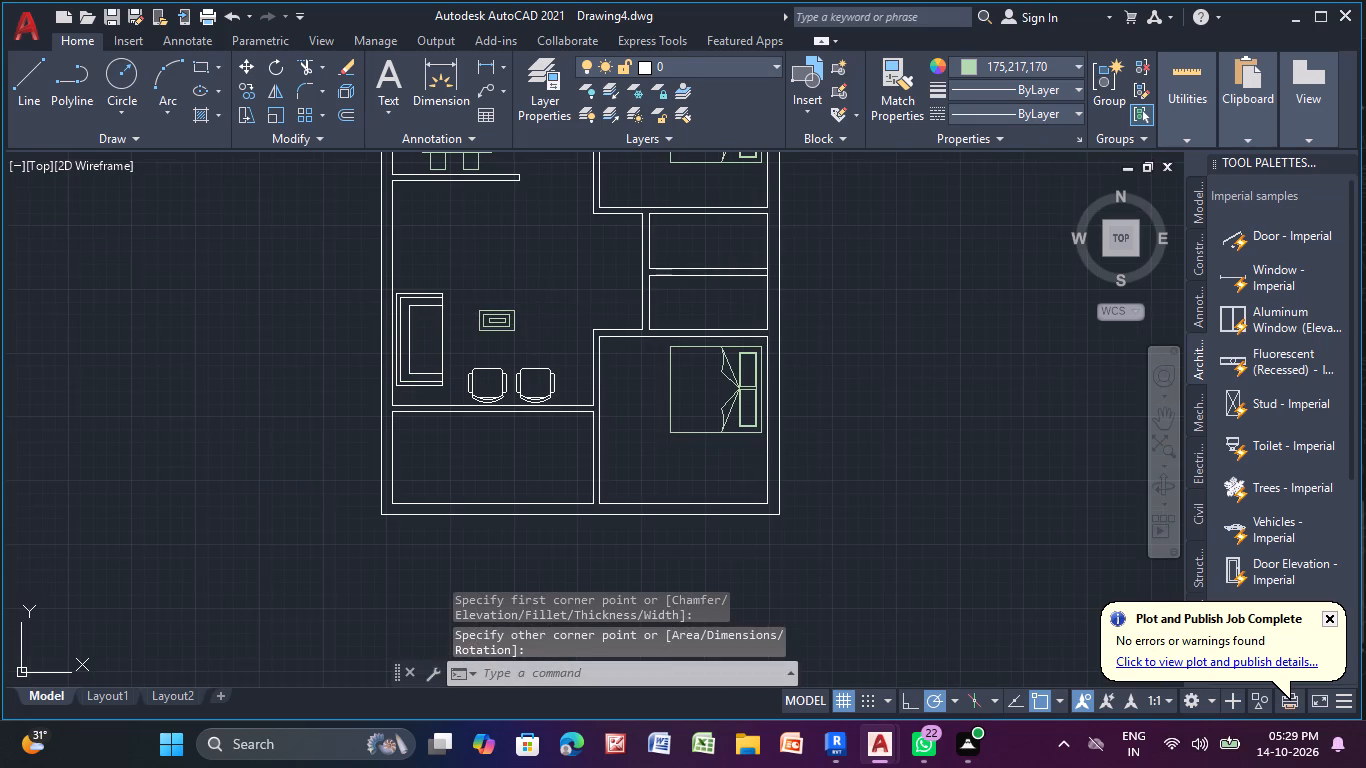
middle_click_drag(508, 296, 501, 317)
scroll(526, 345, "down", 2)
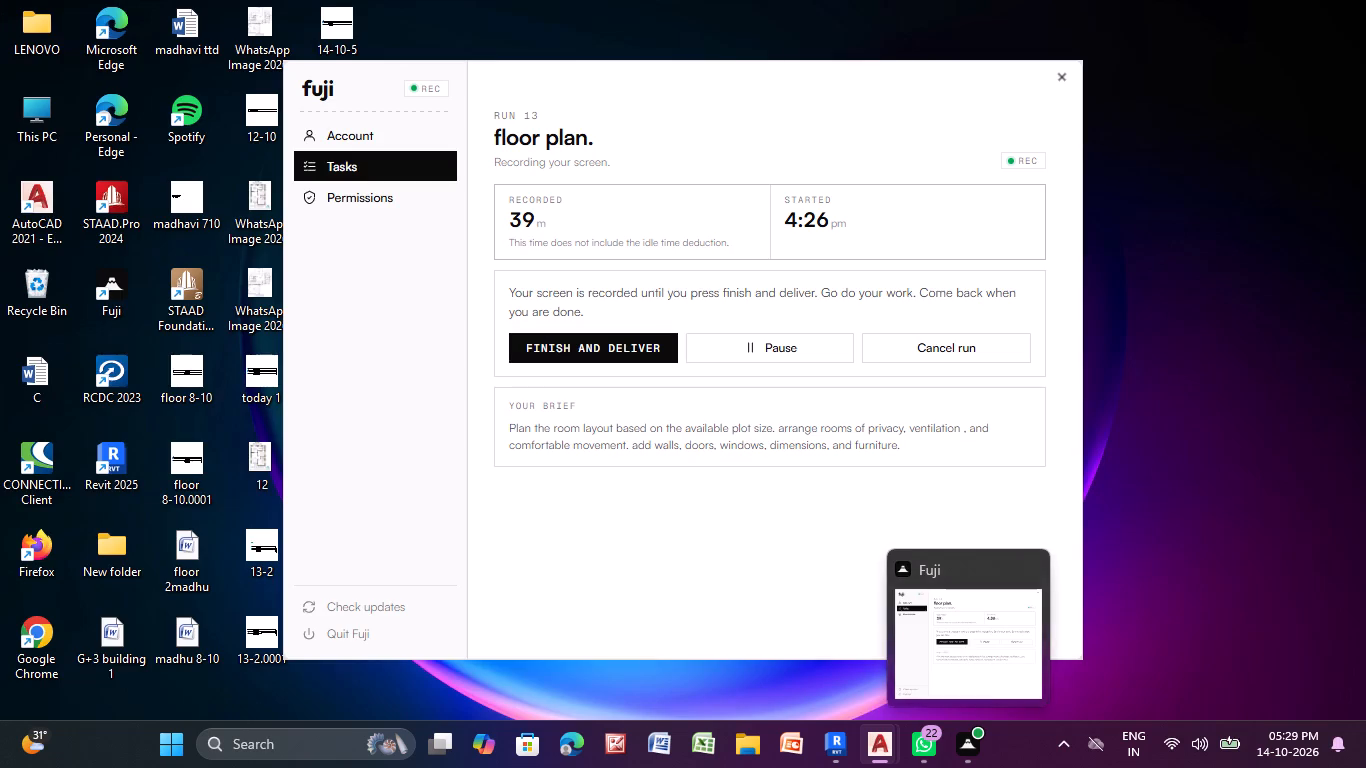
middle_click_drag(491, 414, 490, 443)
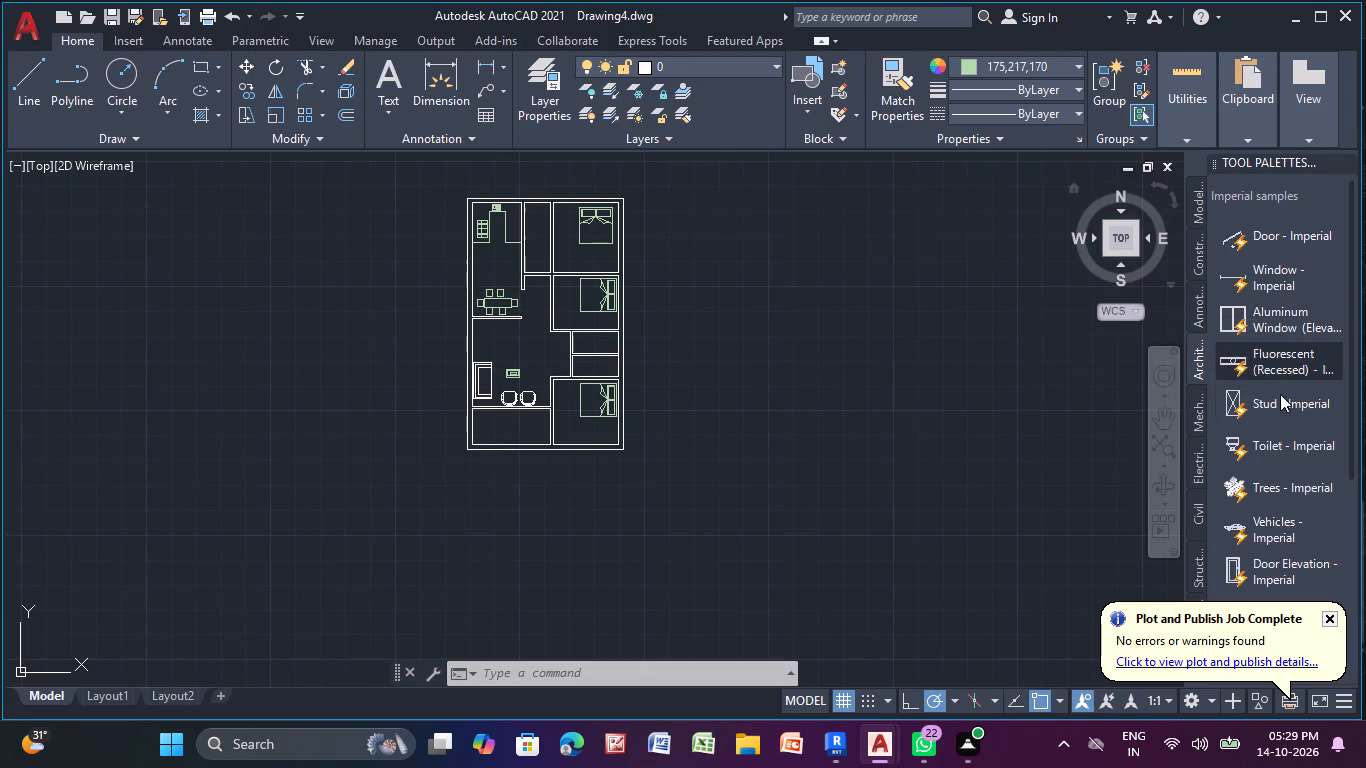
left_click(1279, 444)
left_click(796, 464)
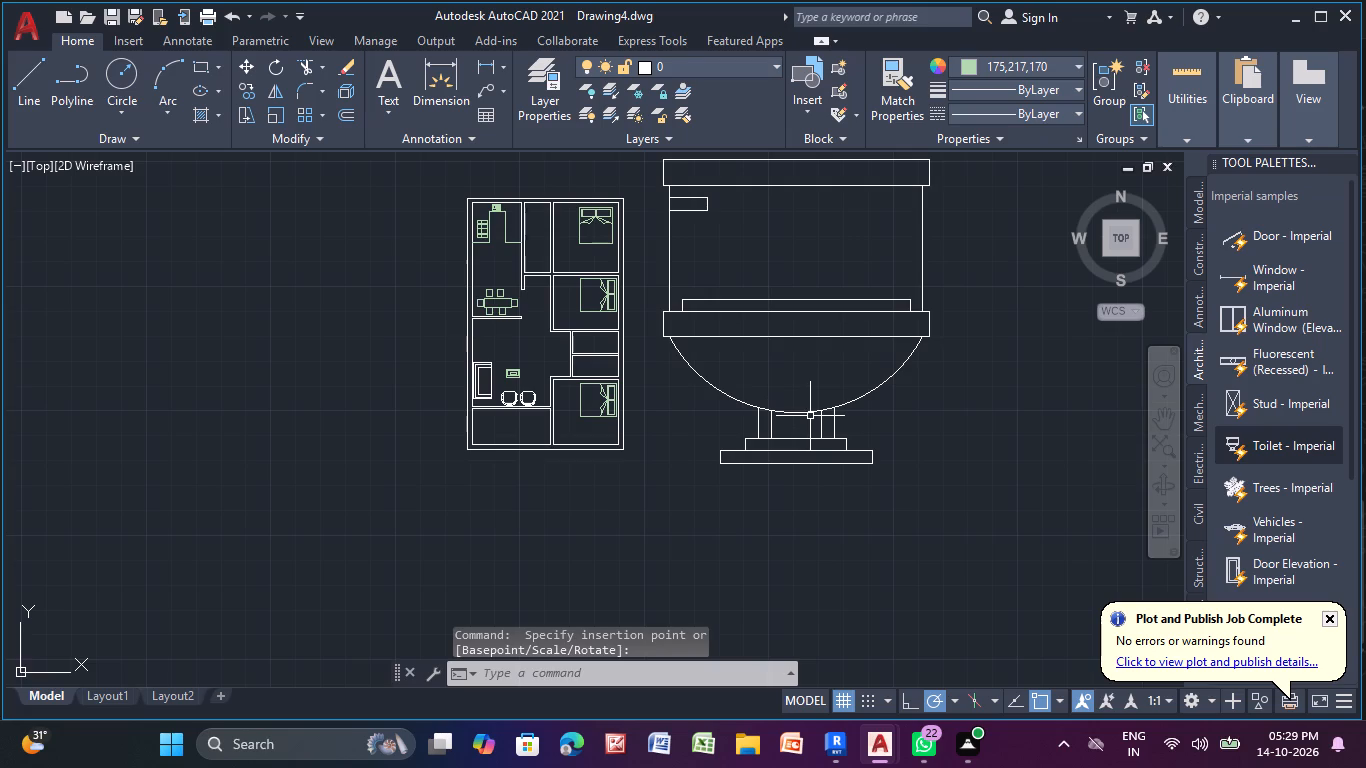
Scale the inserted toilet down until it is about half as wide as a bed in the plan.
left_click(808, 415)
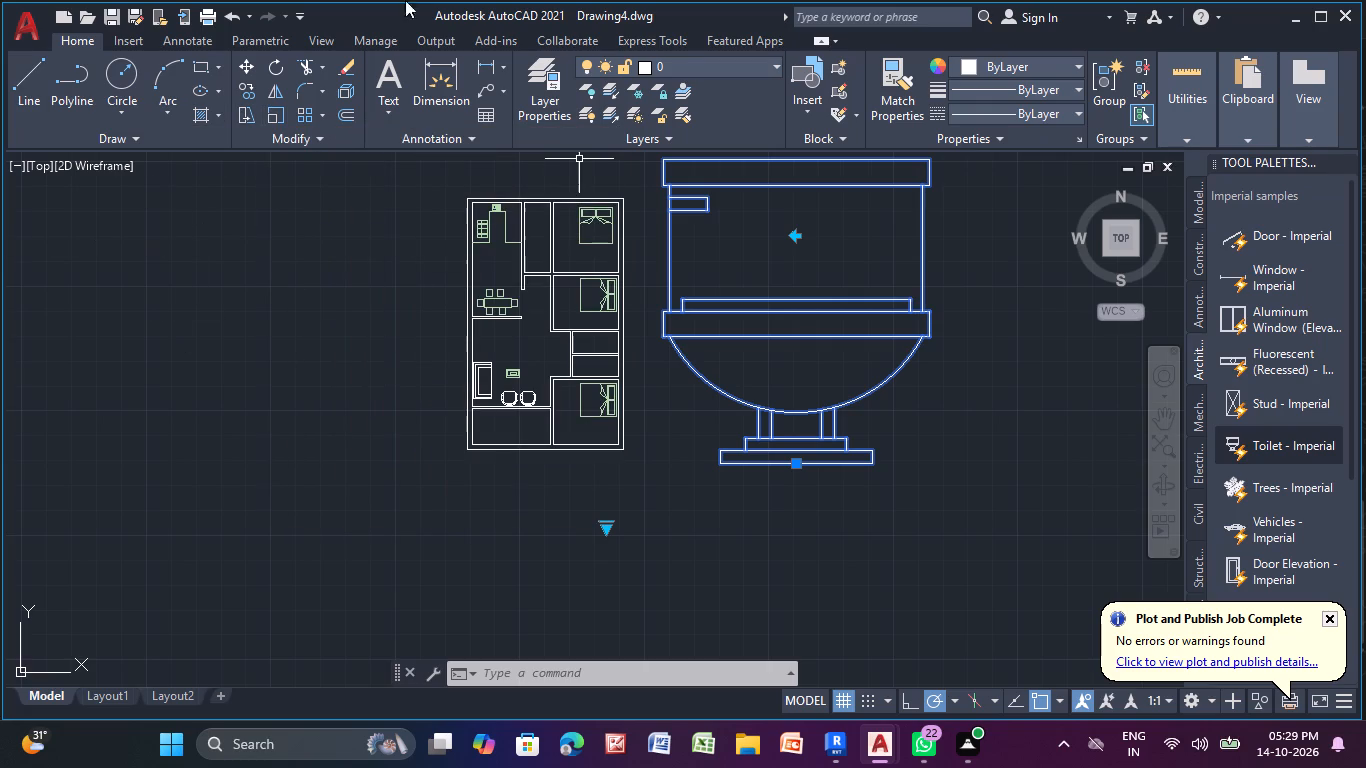
left_click(271, 112)
left_click(760, 300)
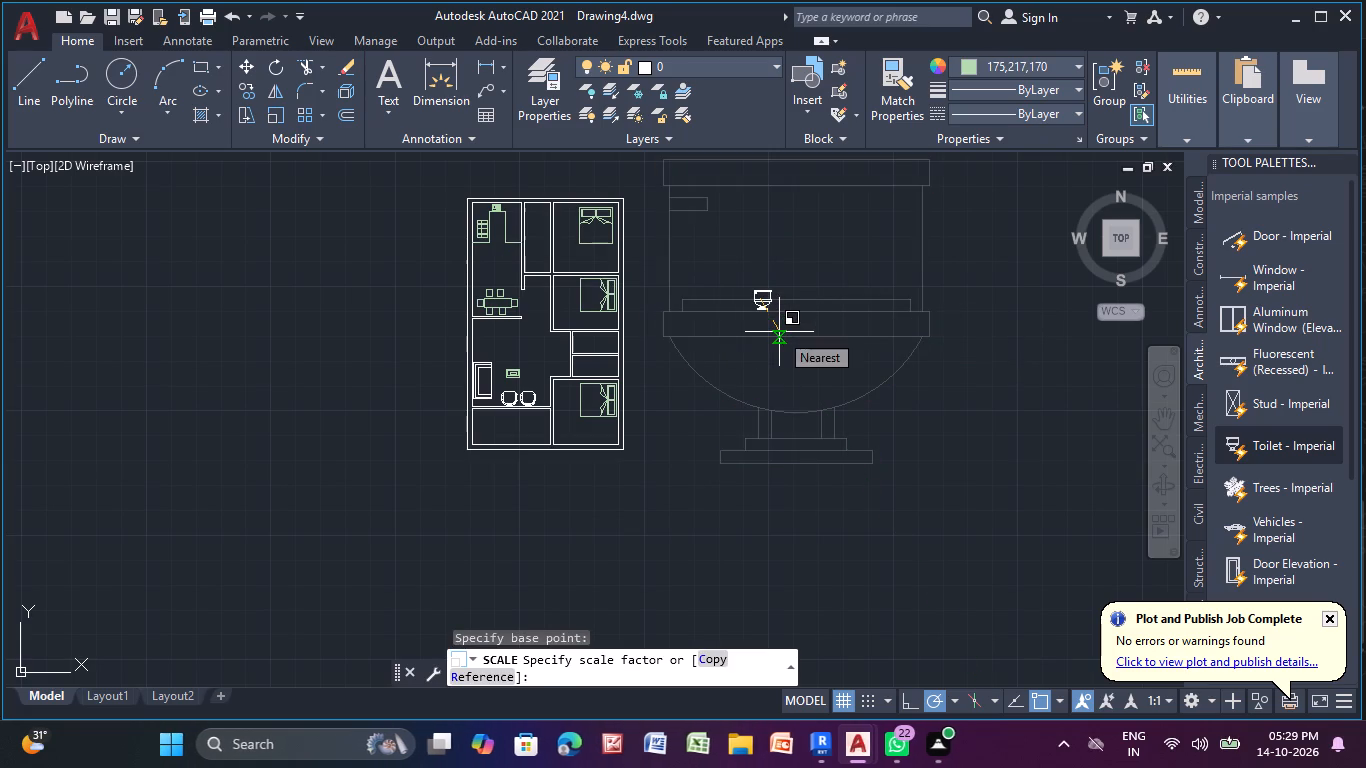
left_click(779, 332)
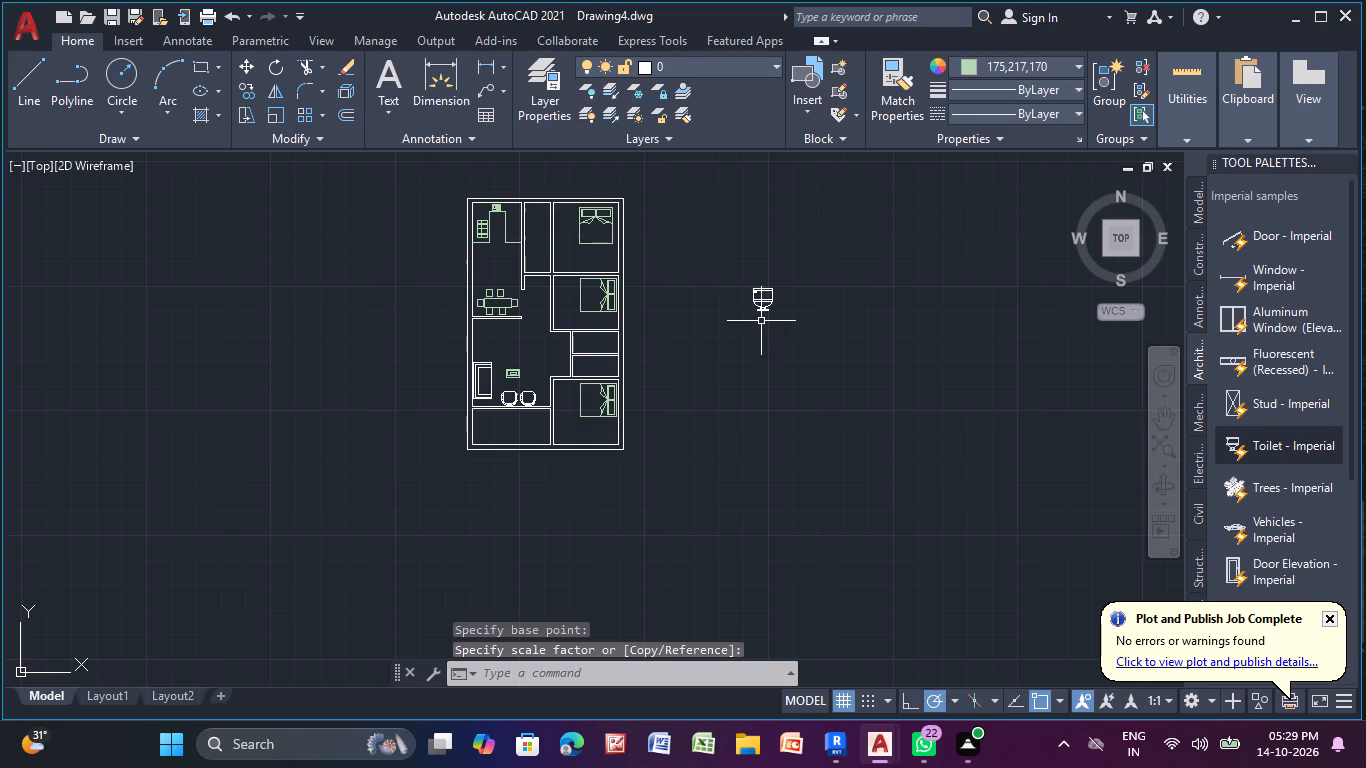
Switch the toilet block's view to Elongated (Plan).
scroll(760, 320, "up", 1)
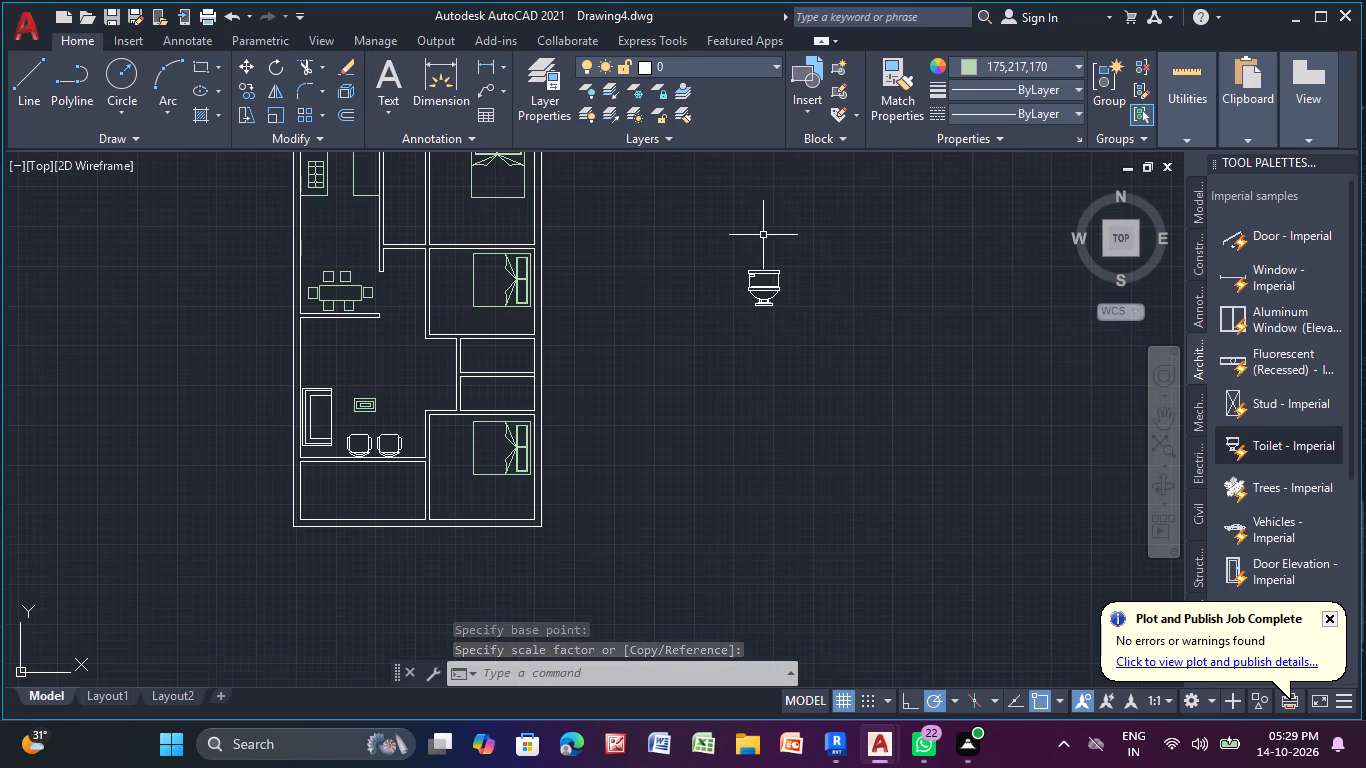
left_click(762, 288)
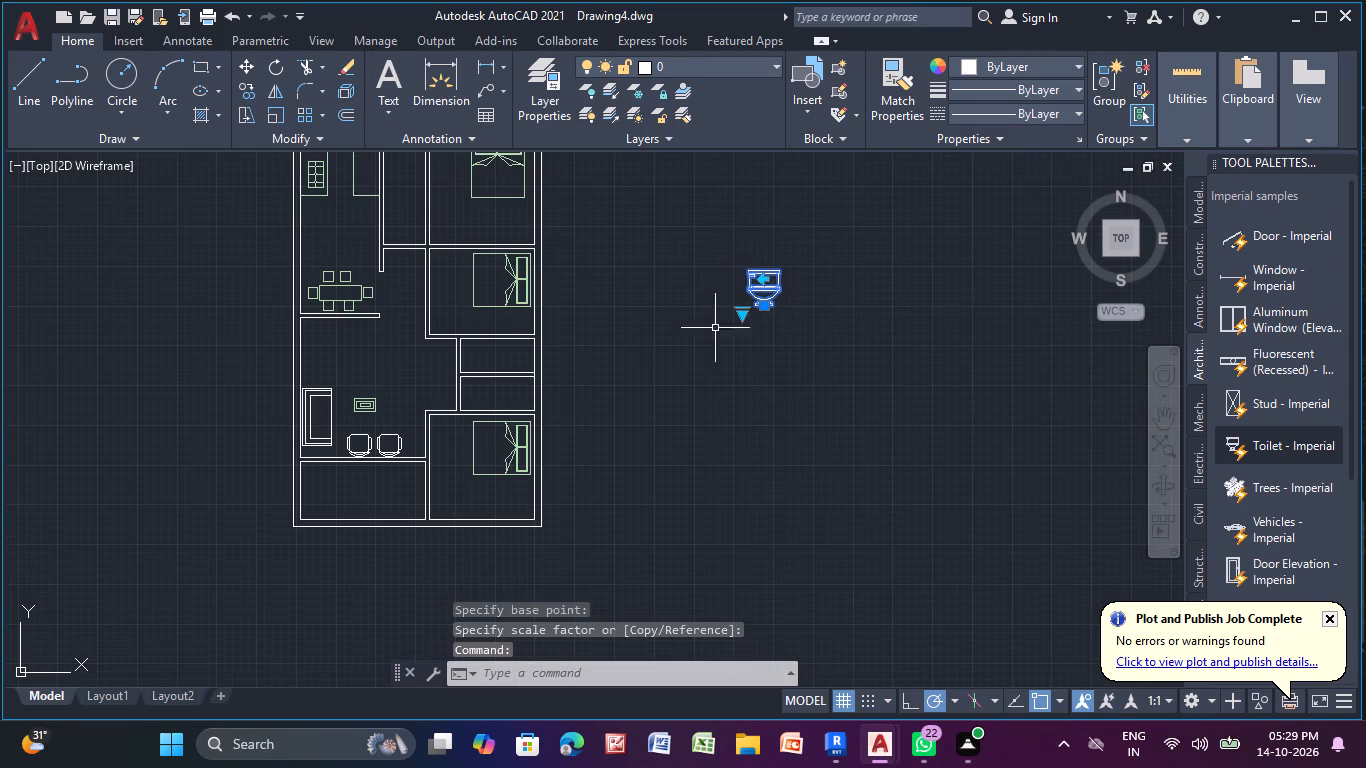
scroll(760, 338, "up", 2)
left_click(717, 278)
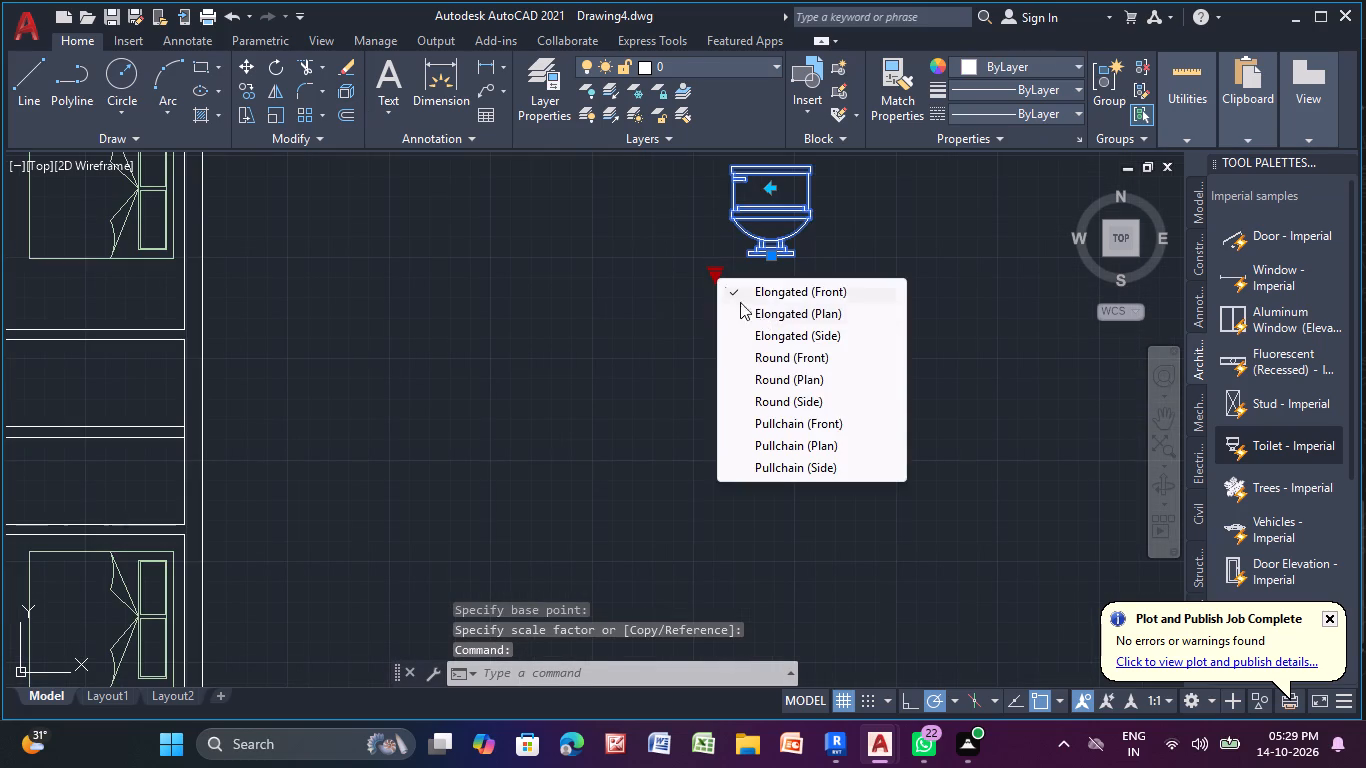
left_click(807, 319)
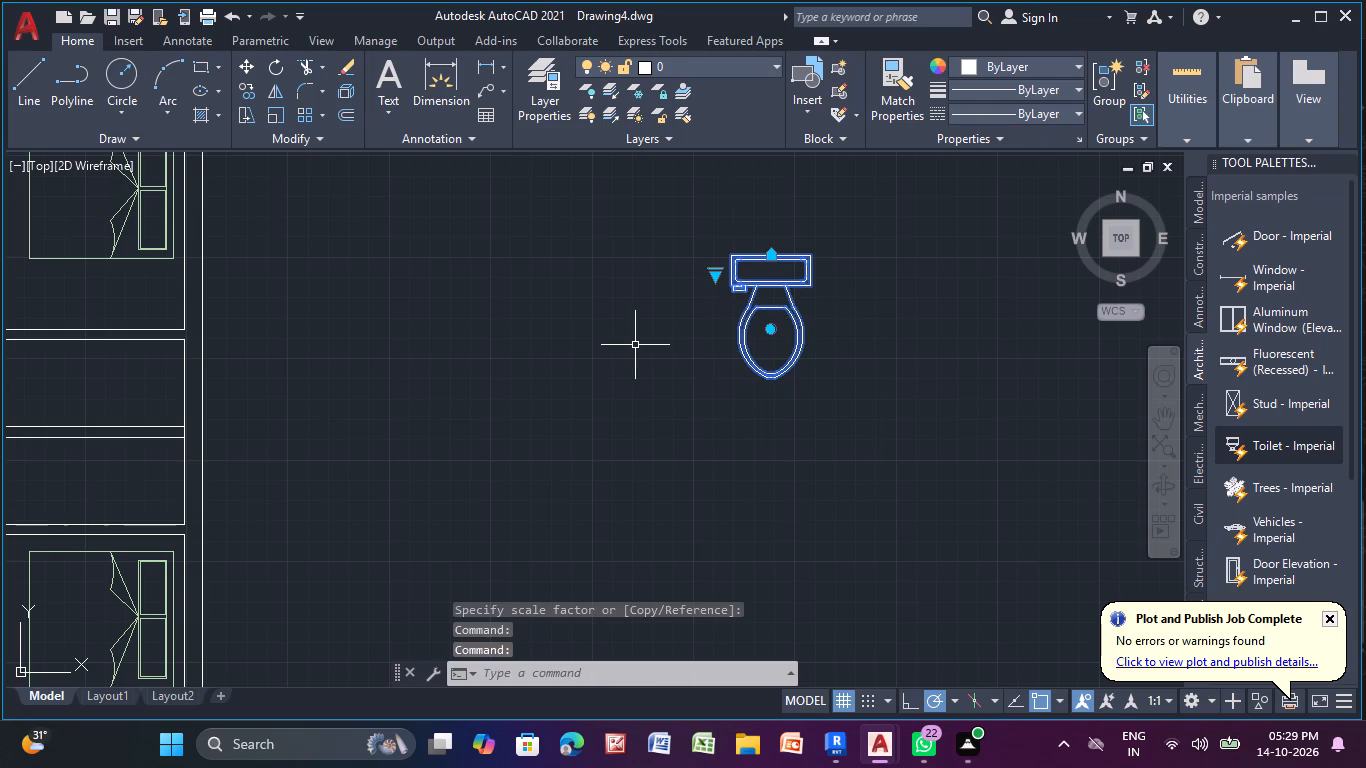
left_click(635, 345)
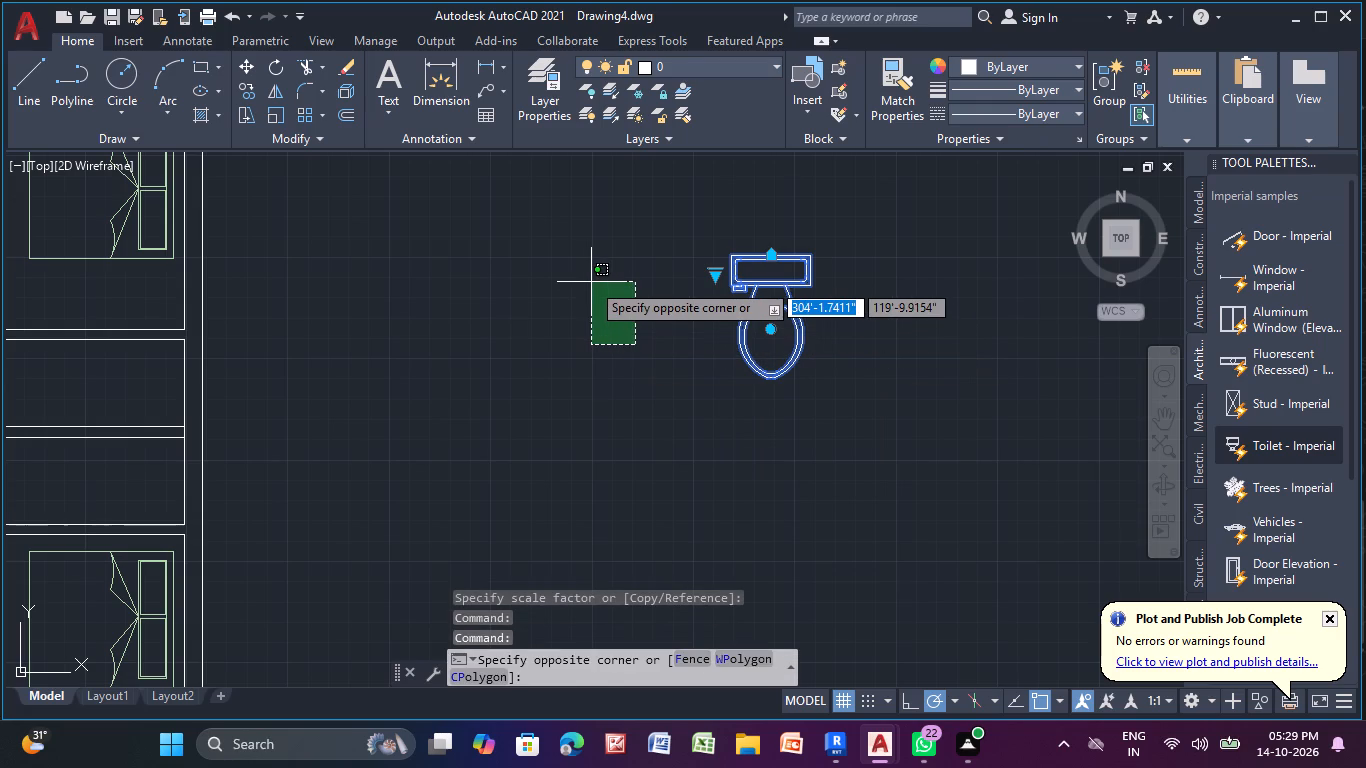
key("Escape")
key("Escape")
key("Escape")
Copy the toilet once to a spot just outside the right outer wall, level with the lower small room.
scroll(625, 201, "down", 5)
middle_click_drag(652, 235, 654, 289)
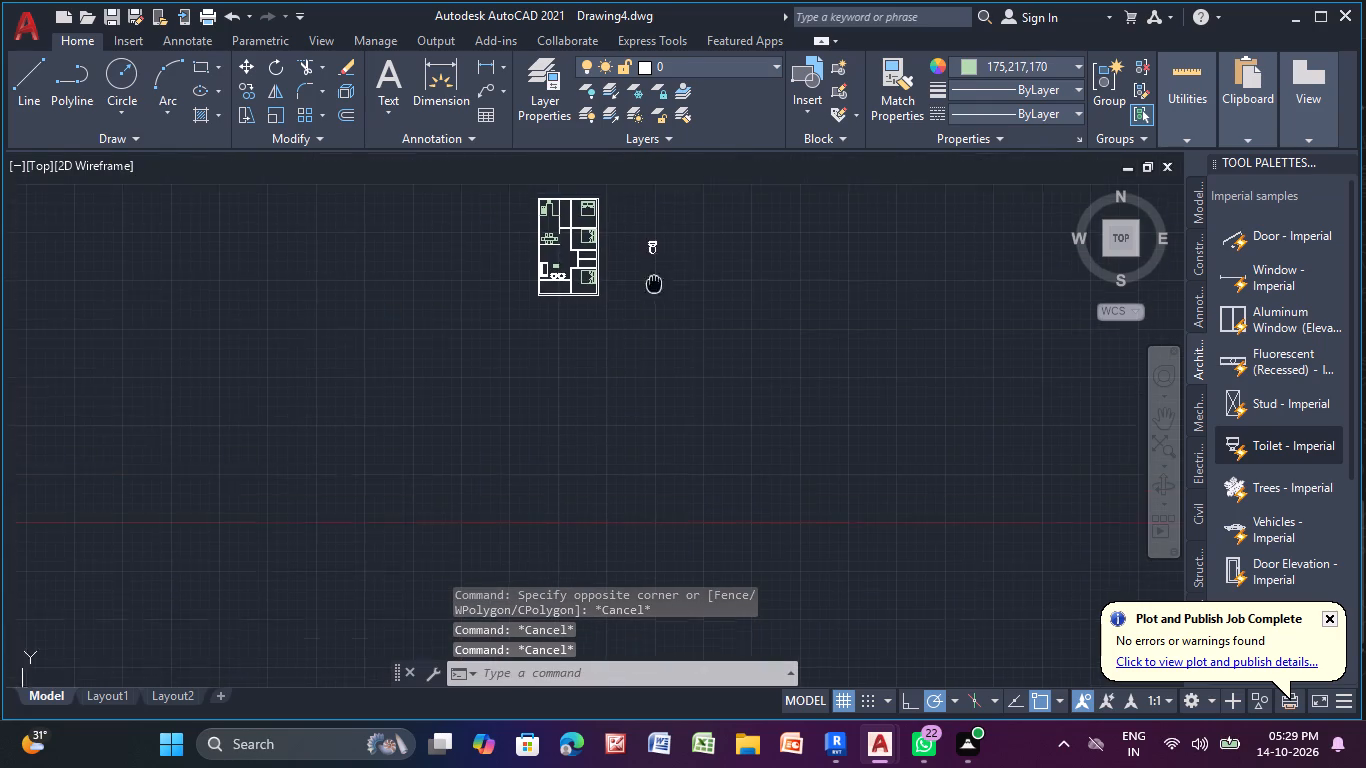
middle_click_drag(654, 289, 650, 325)
scroll(638, 314, "up", 3)
left_click_drag(577, 249, 666, 419)
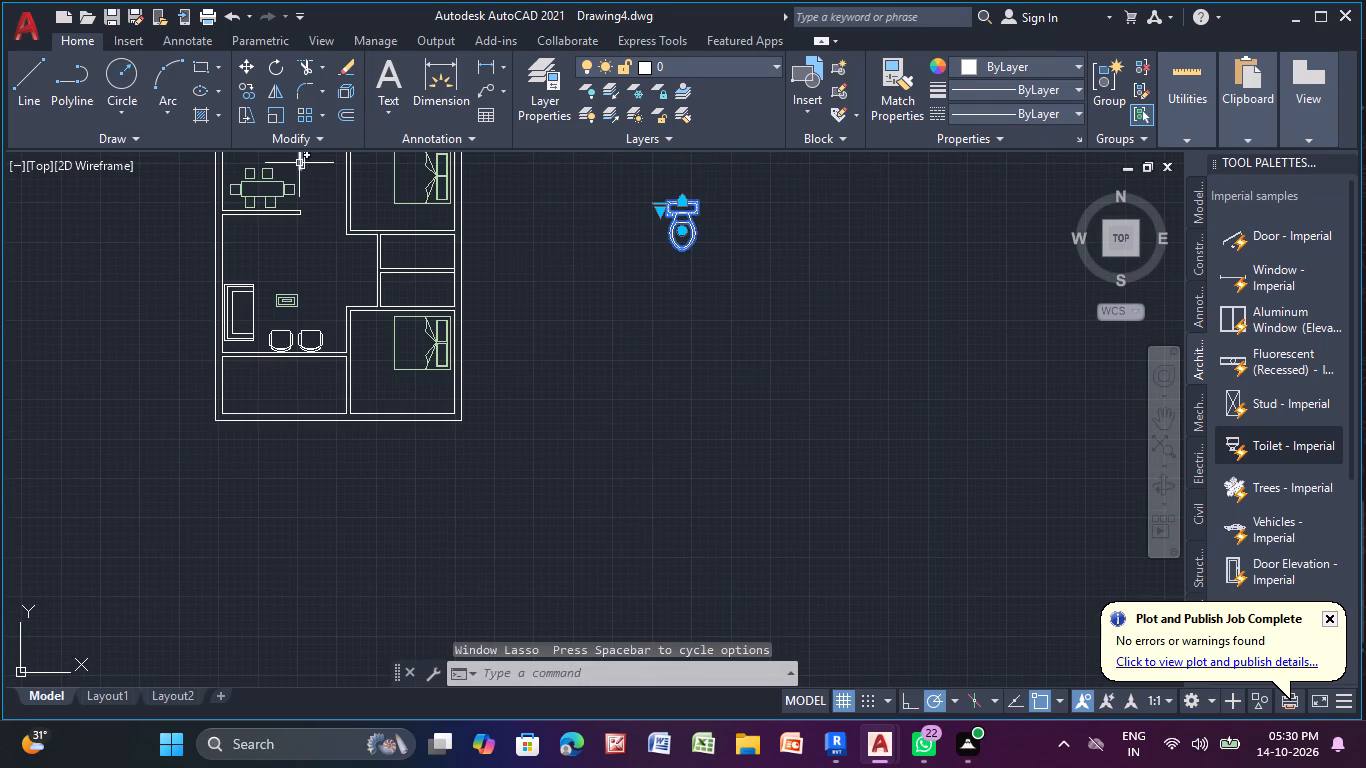
left_click(245, 91)
left_click(690, 215)
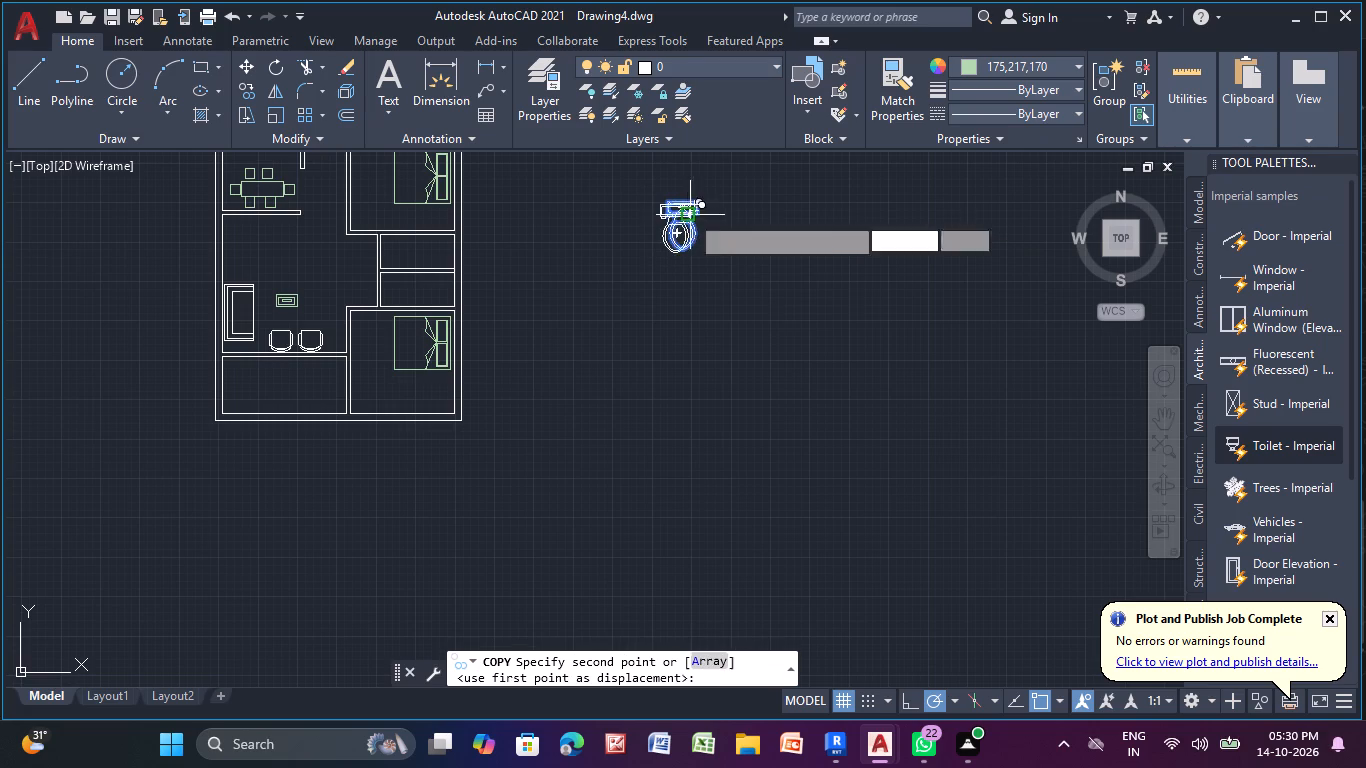
scroll(445, 280, "up", 2)
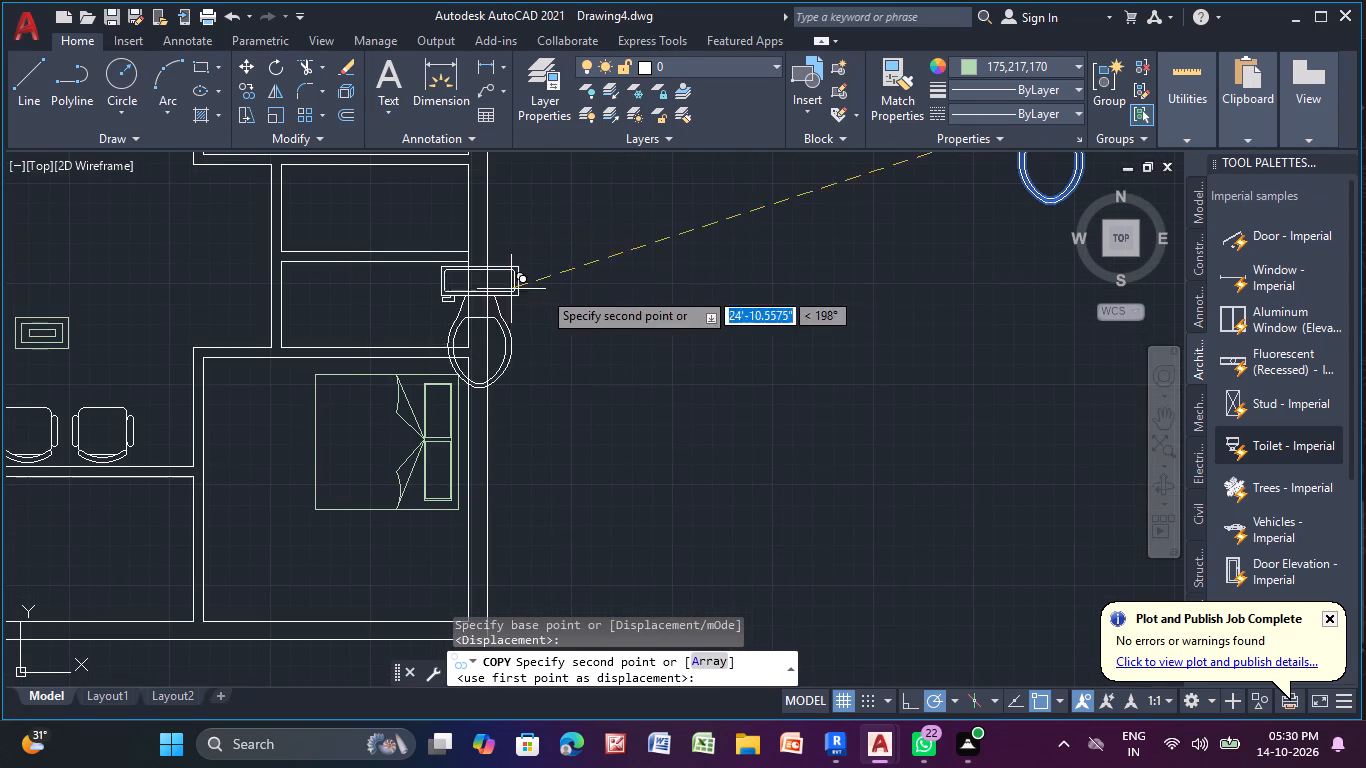
left_click(644, 293)
key("Escape")
key("Escape")
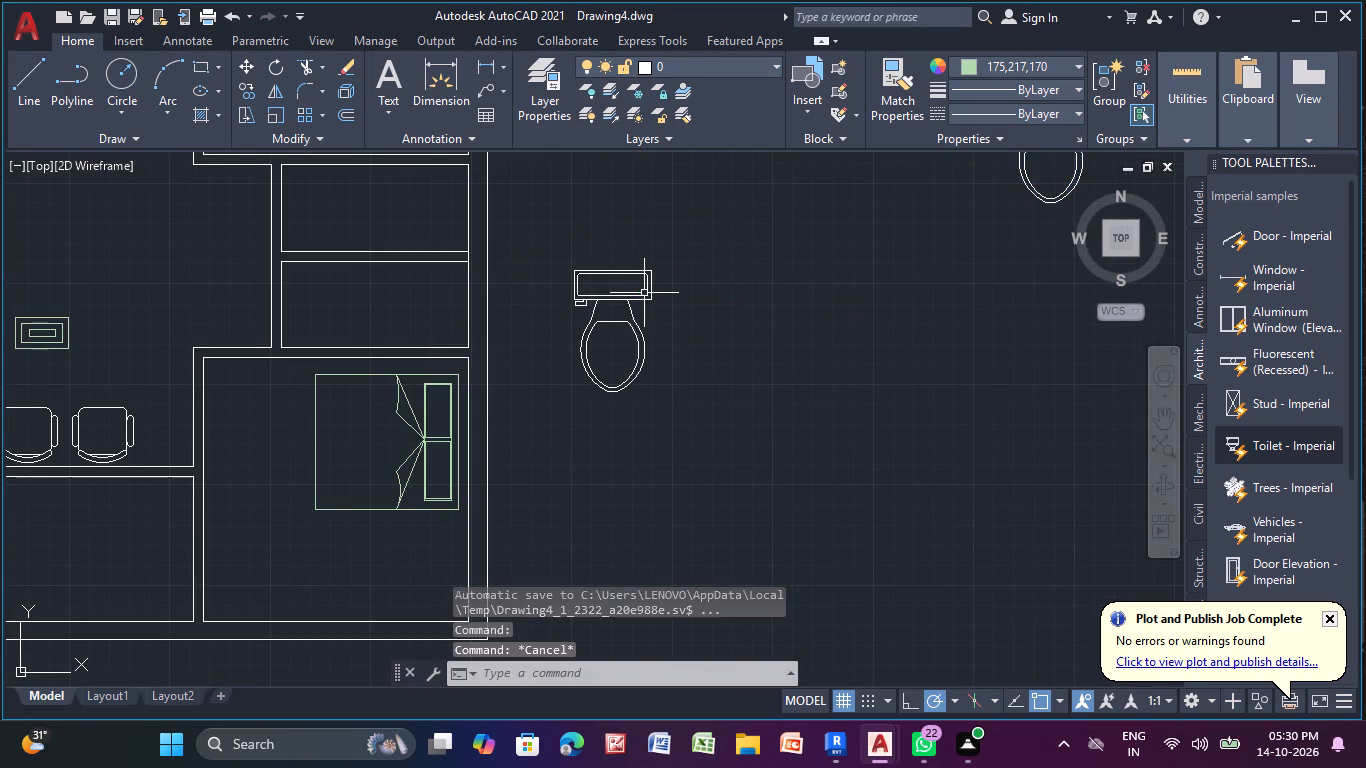
Scale the copied toilet beside the outer wall down to about a quarter of its size.
left_click(275, 119)
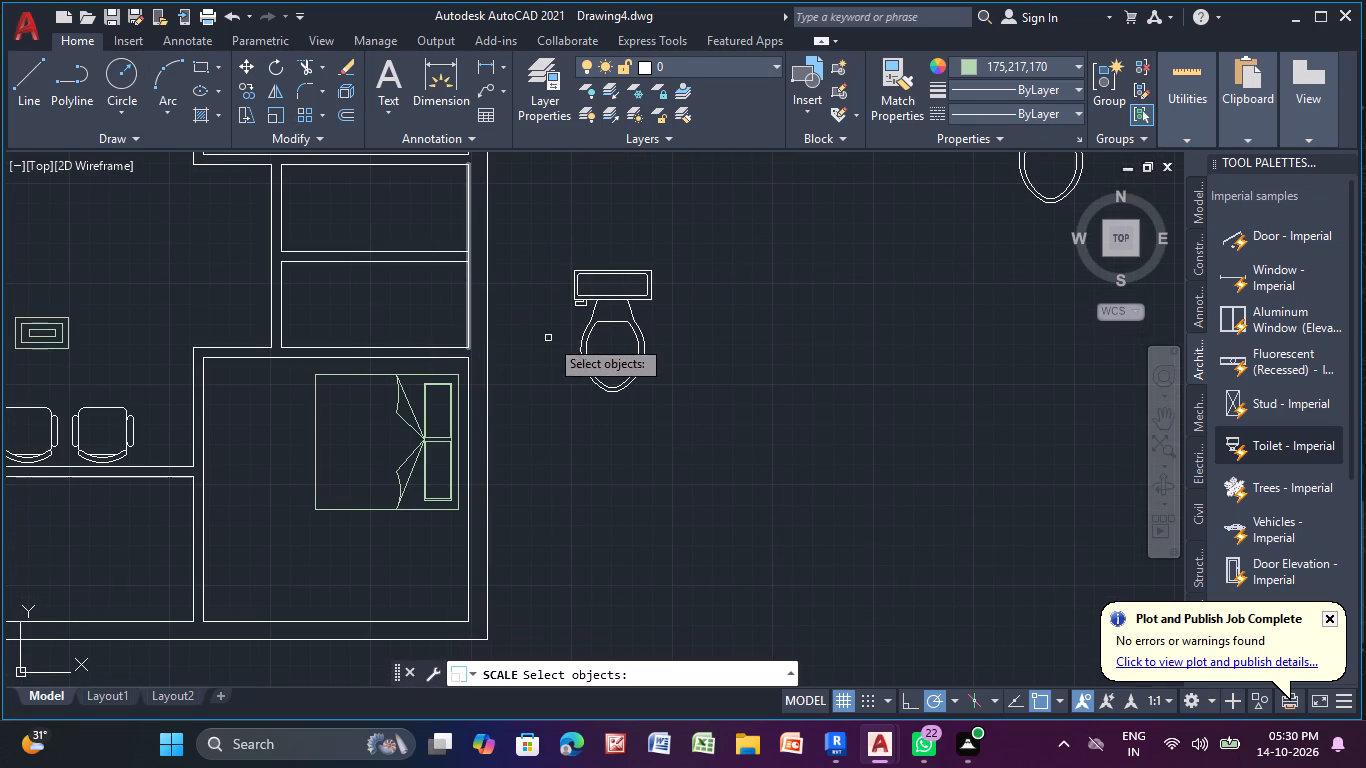
left_click(603, 298)
right_click(603, 298)
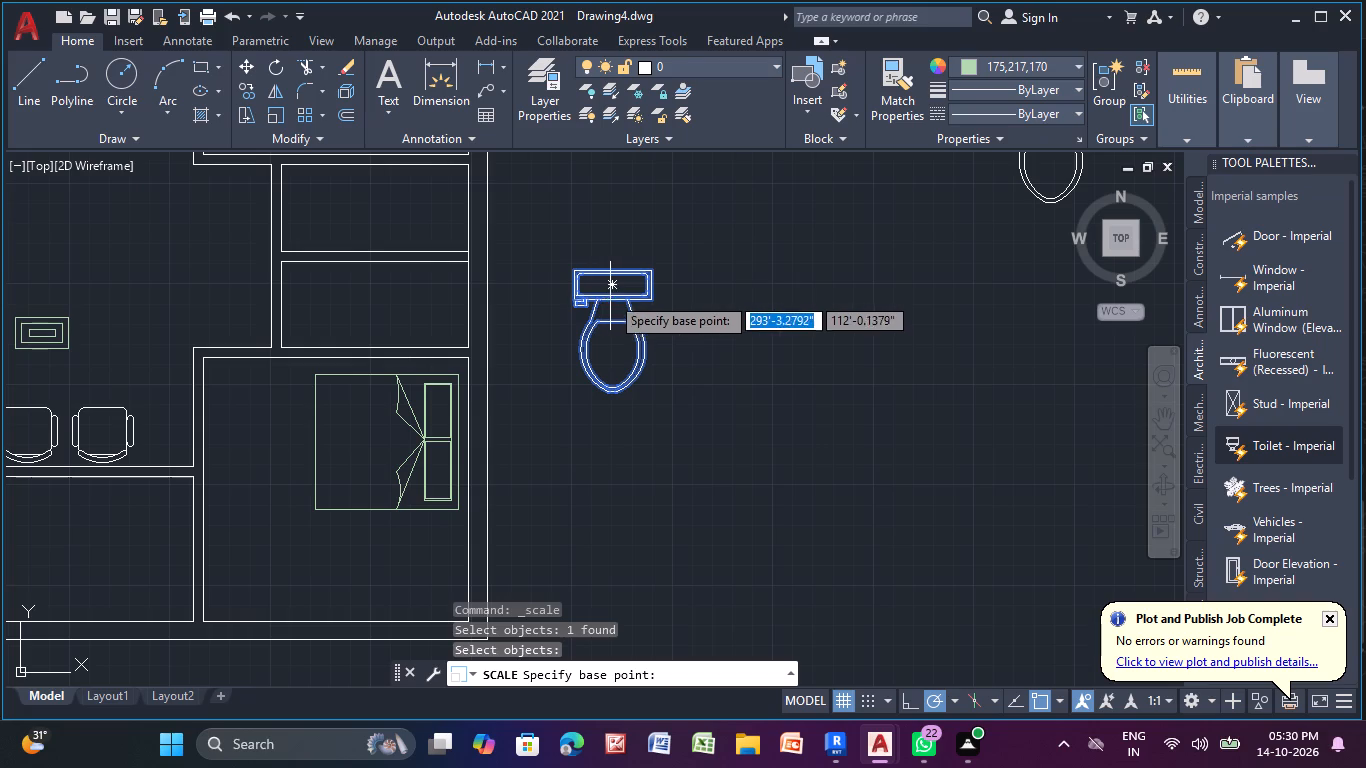
left_click(618, 286)
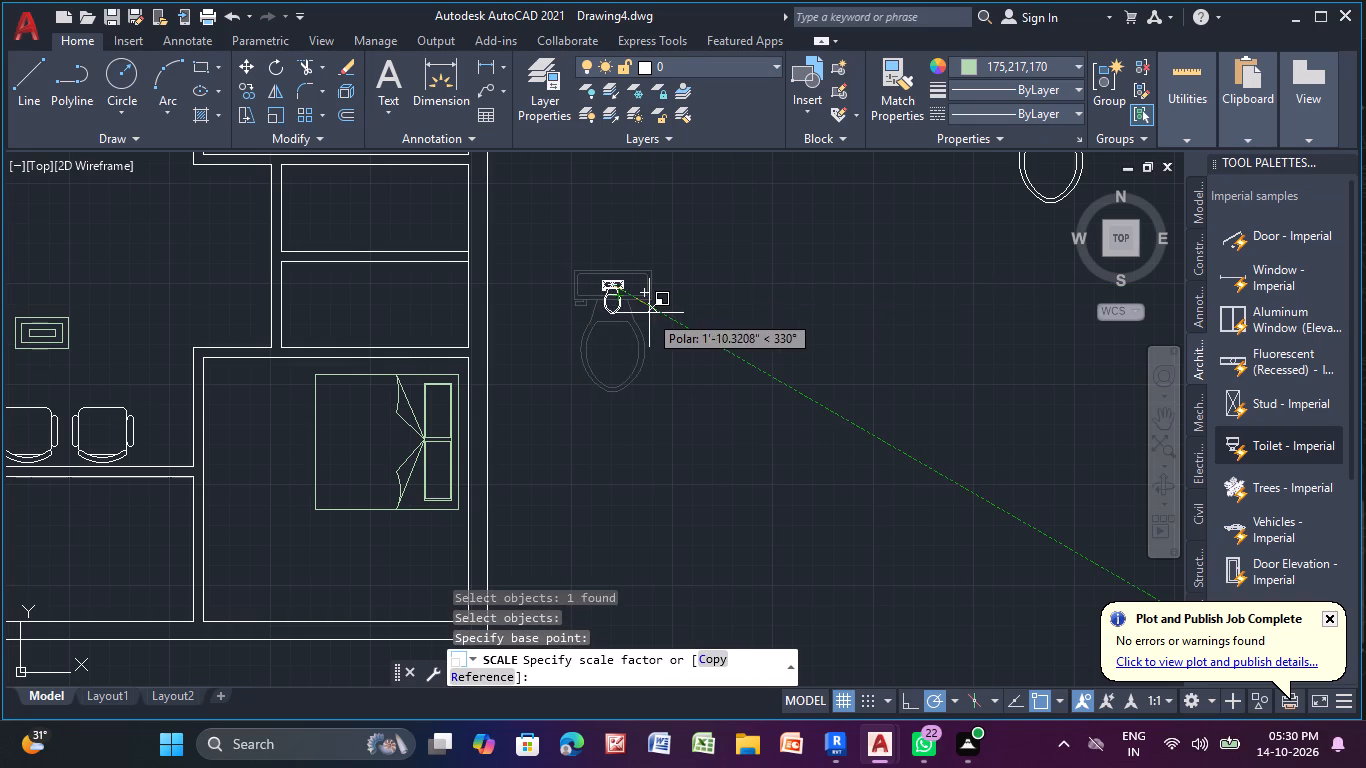
left_click(646, 316)
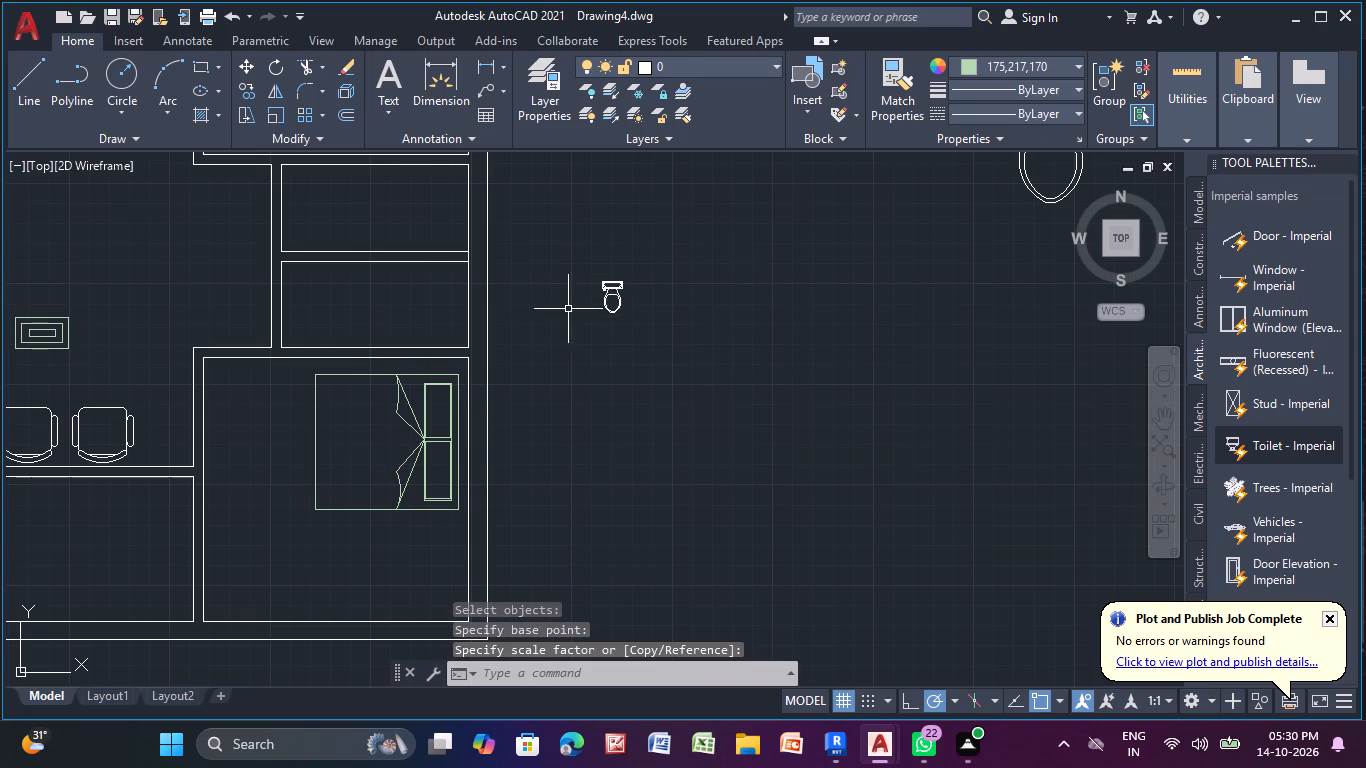
Copy the reduced toilet into both small bathrooms, against the upper wall of the lower one and near the lower wall of the upper one.
left_click(610, 291)
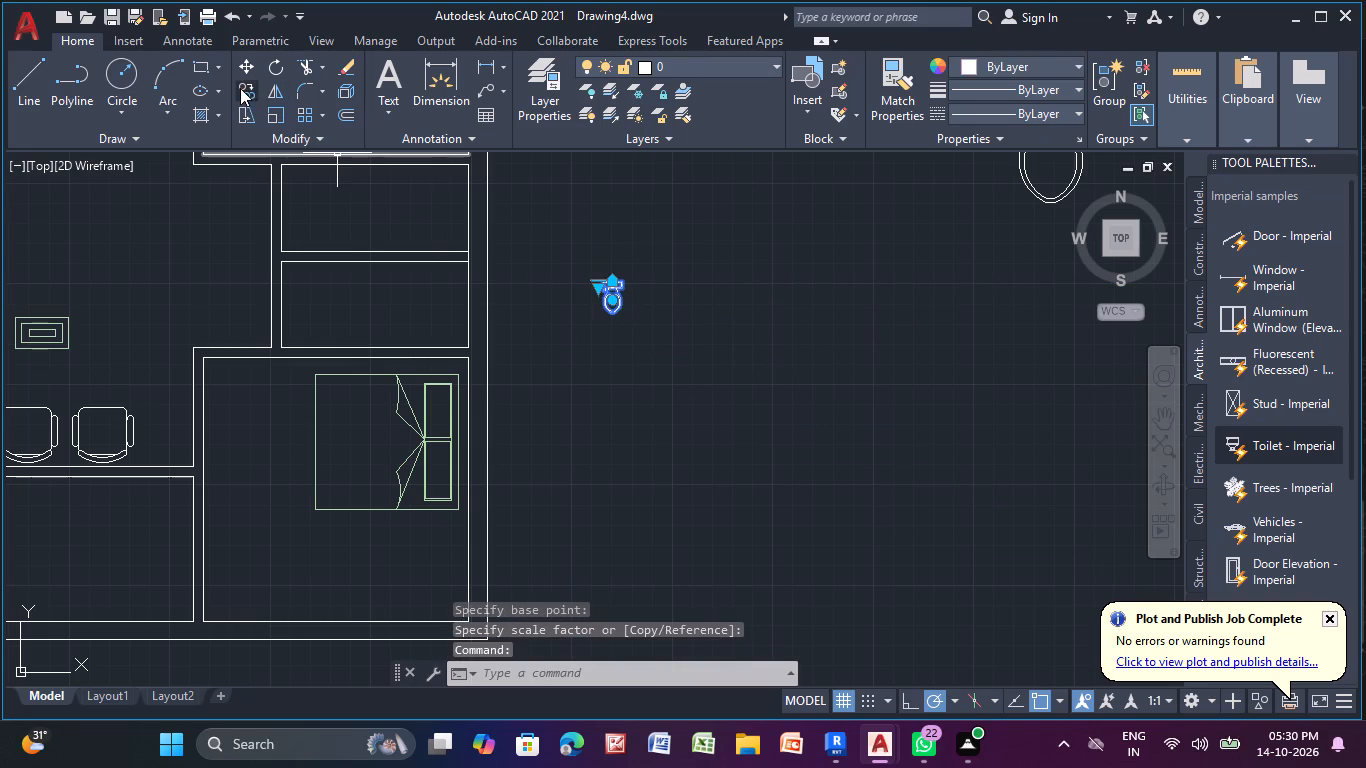
left_click(240, 88)
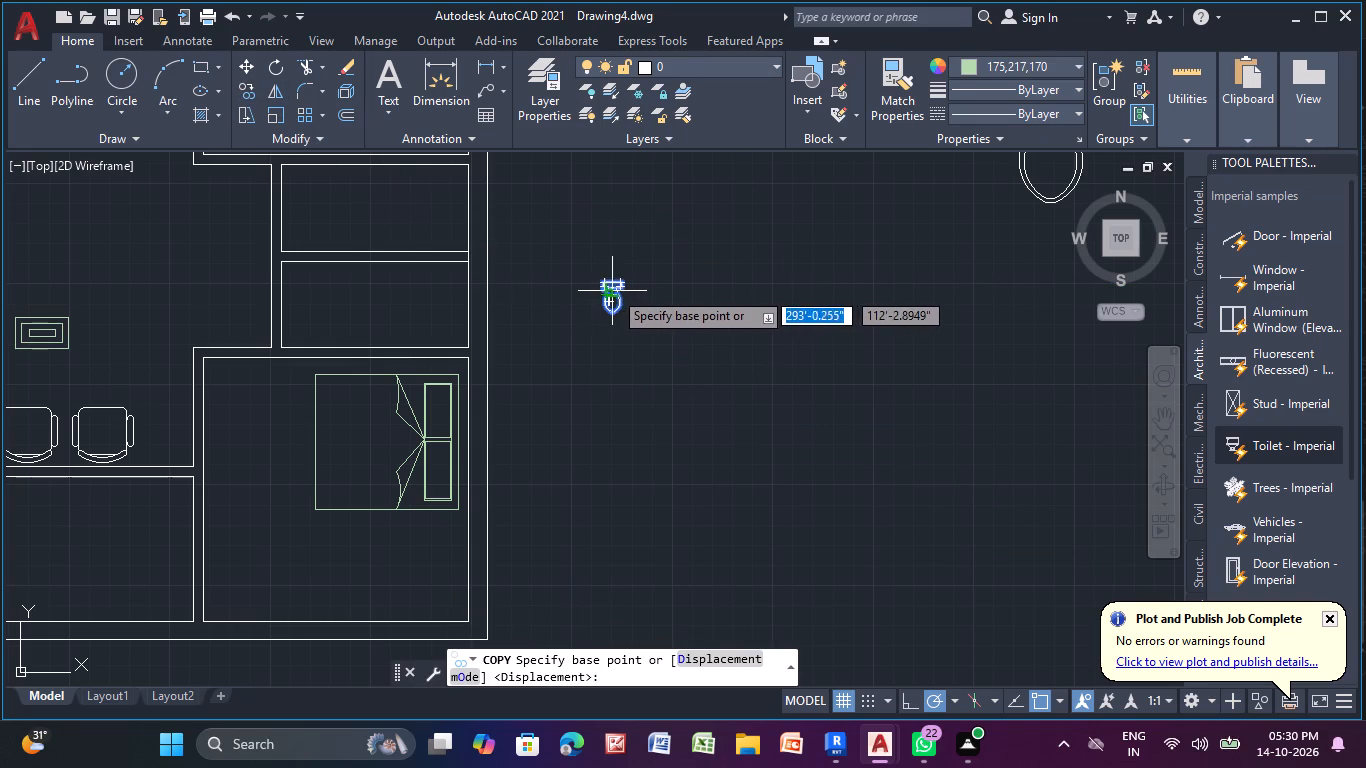
left_click(616, 287)
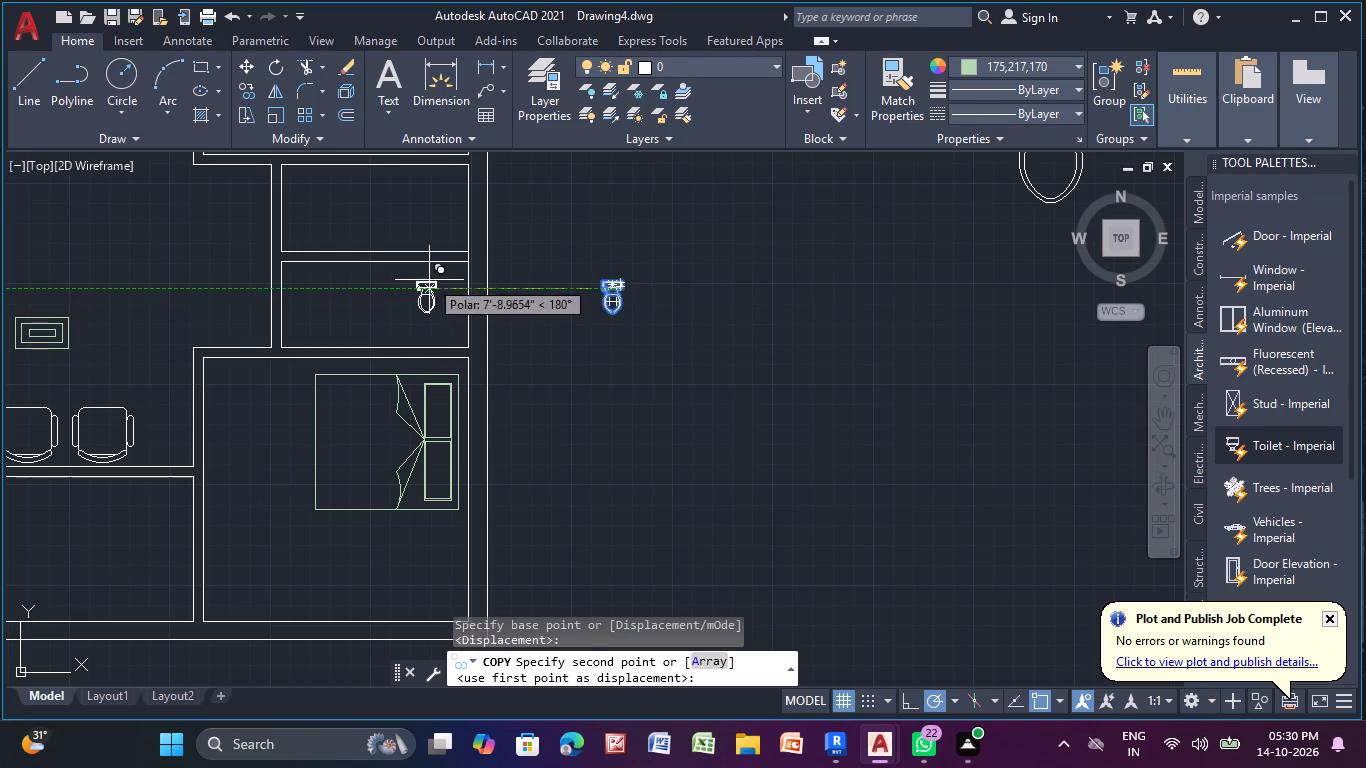
scroll(428, 278, "up", 3)
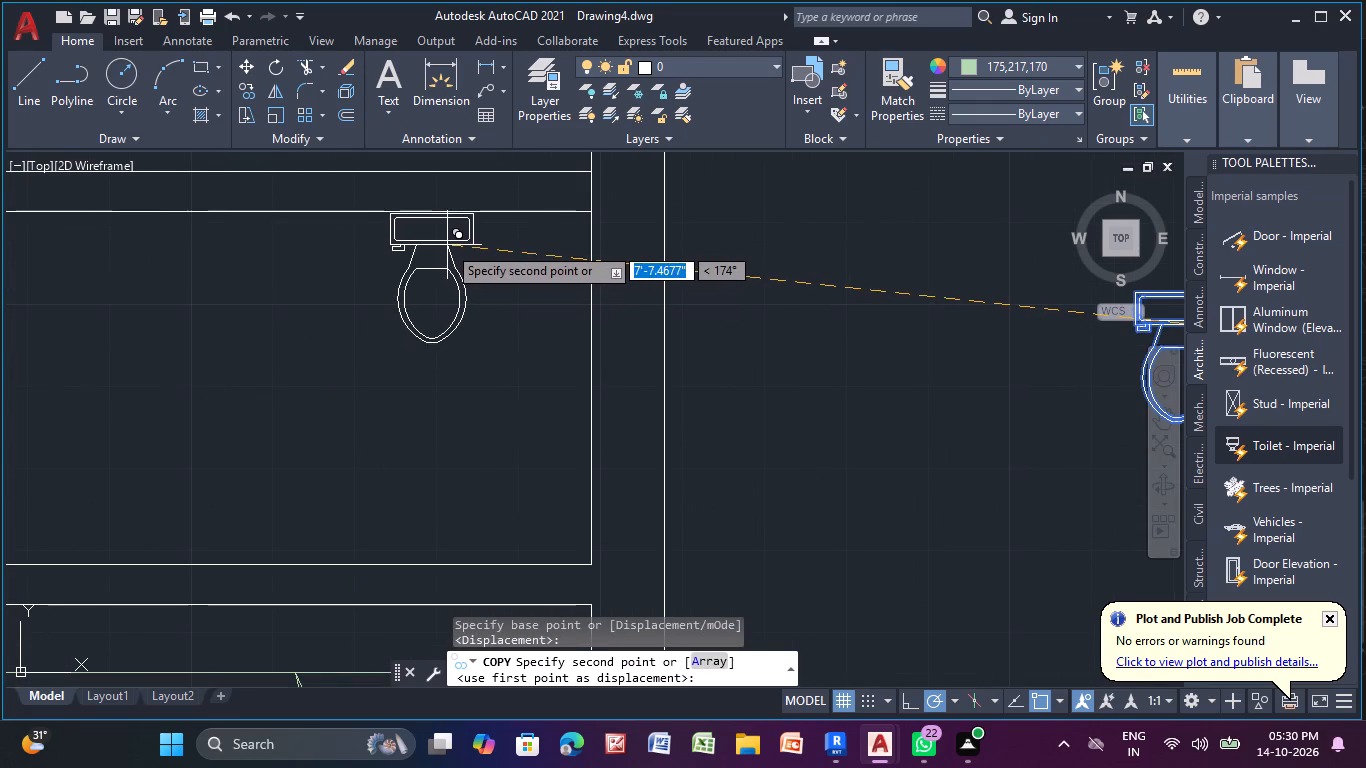
left_click(447, 243)
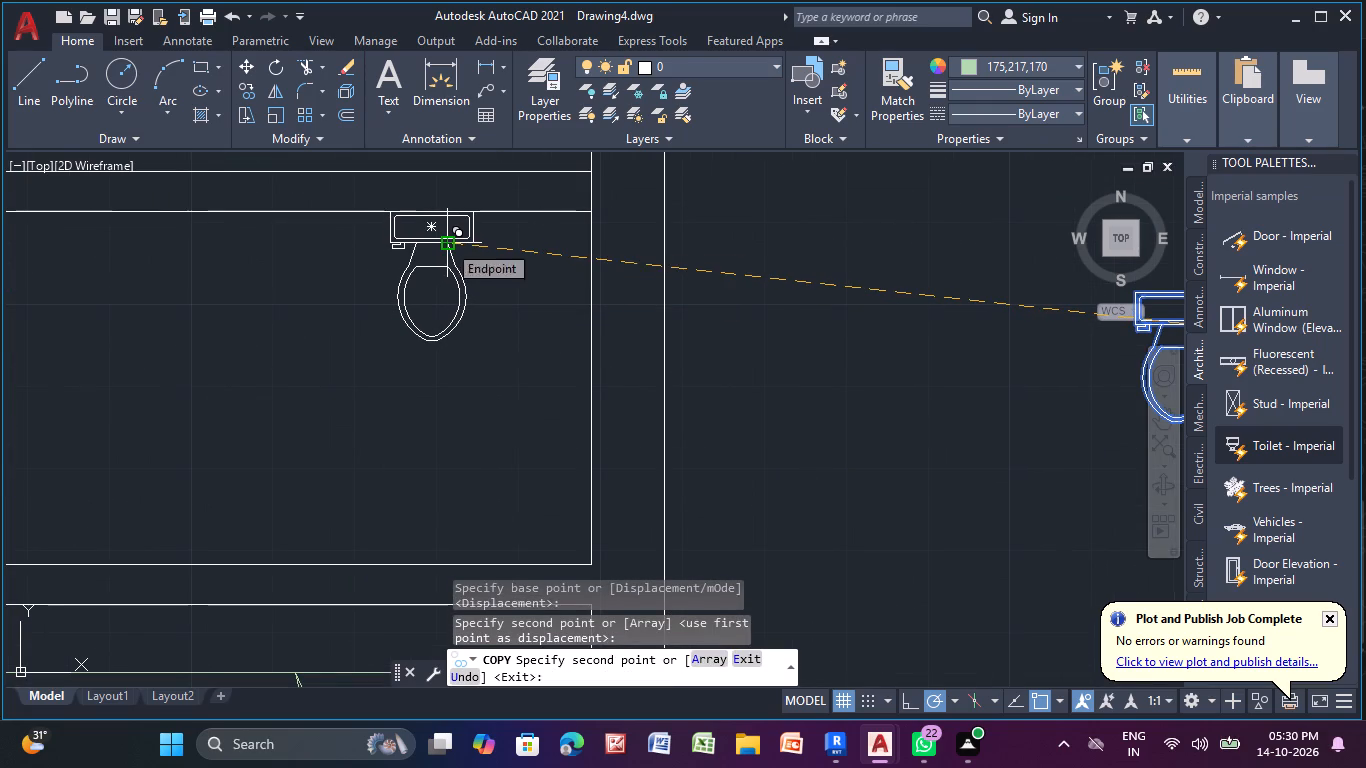
scroll(444, 293, "down", 2)
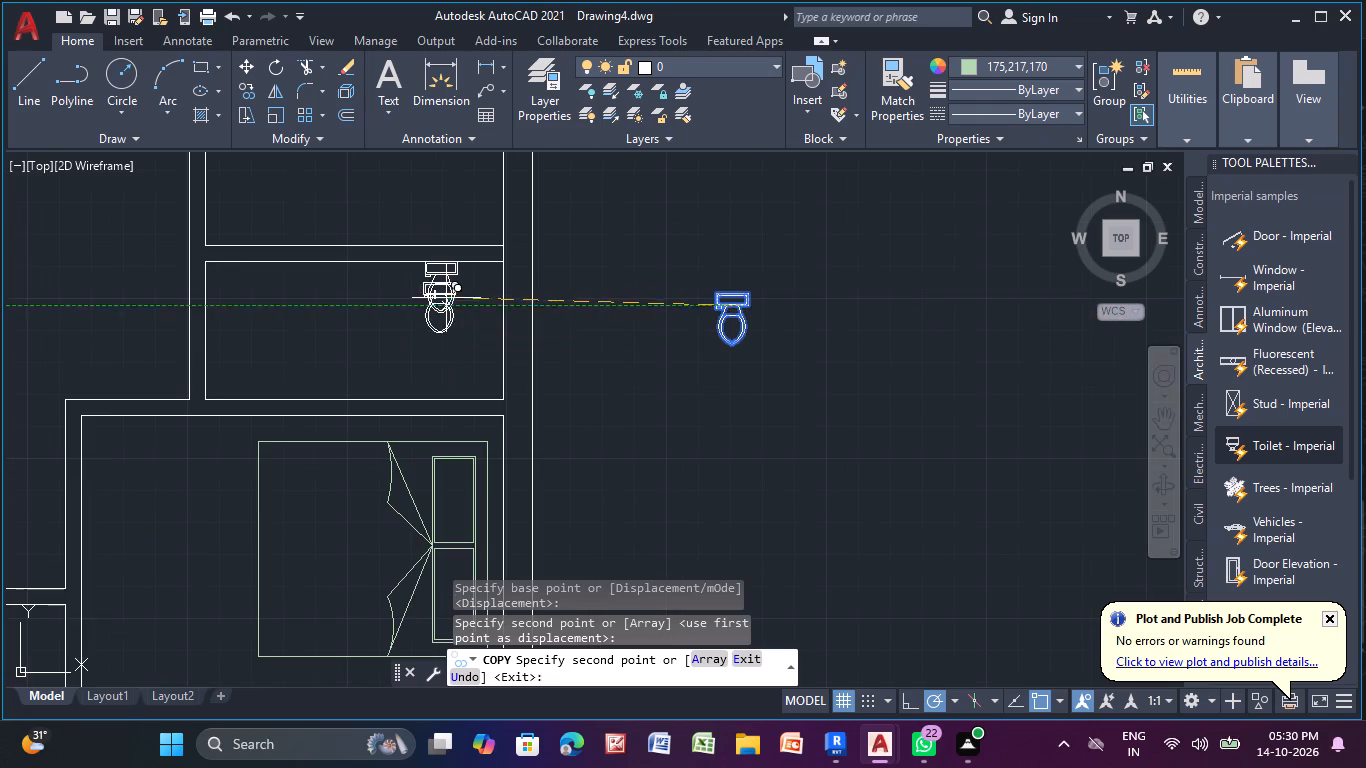
middle_click_drag(438, 341, 447, 415)
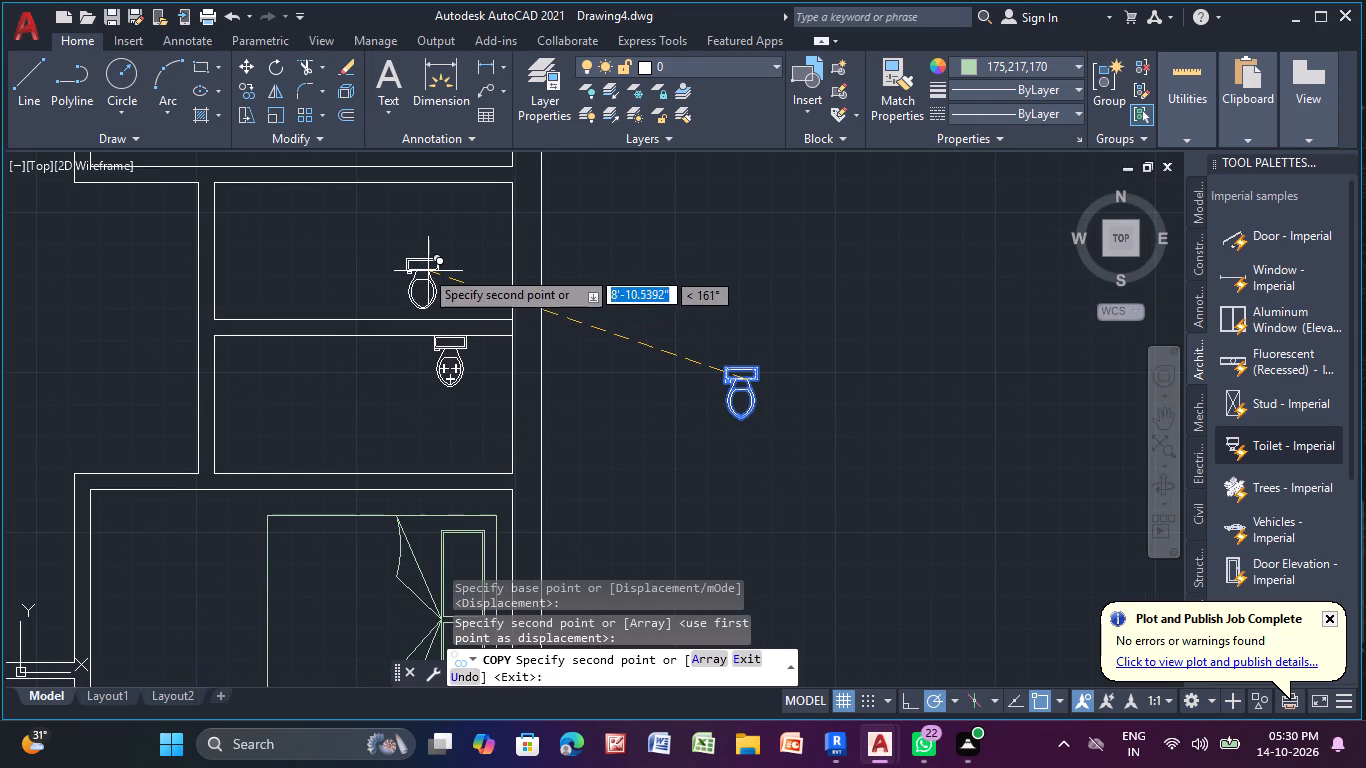
left_click(421, 269)
key("Escape")
key("Escape")
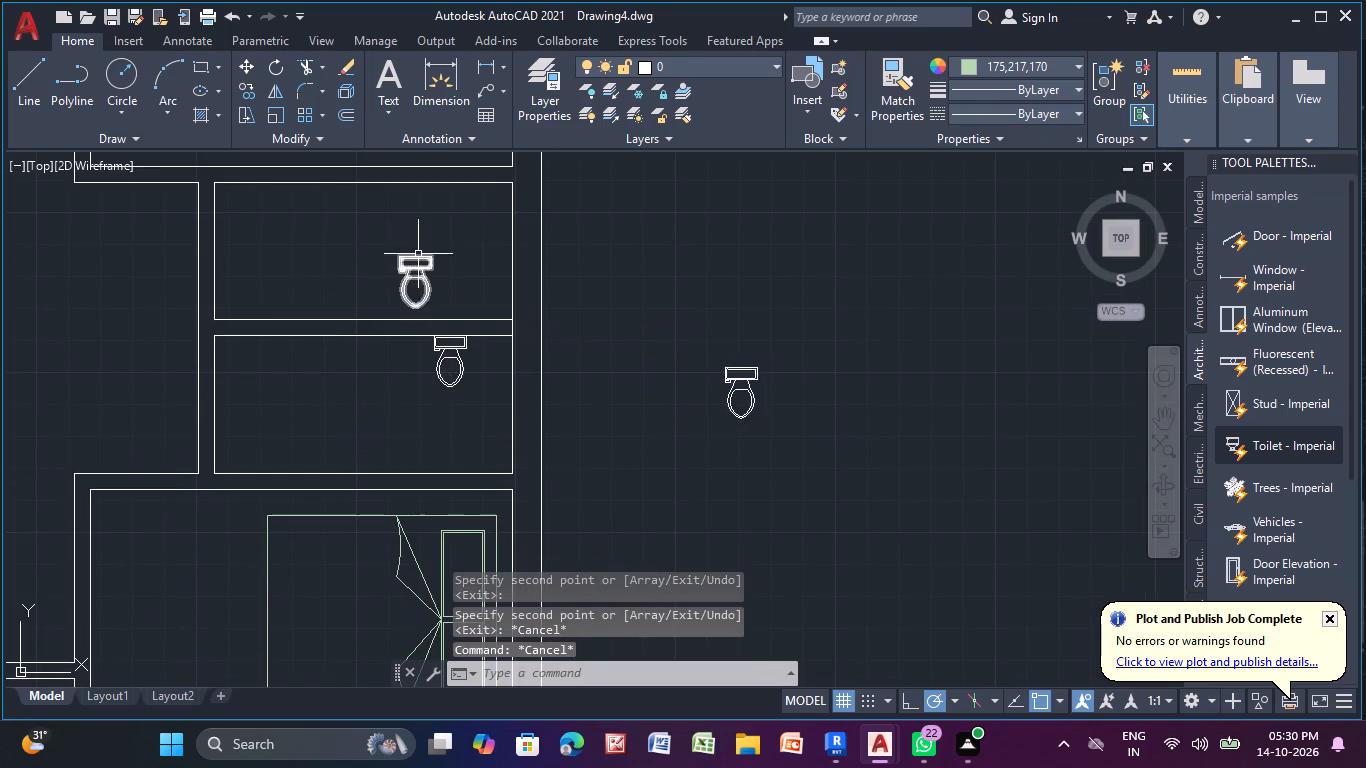
Rotate the toilet in the upper small bathroom 180° so its tank faces the lower wall.
left_click(416, 255)
left_click(266, 63)
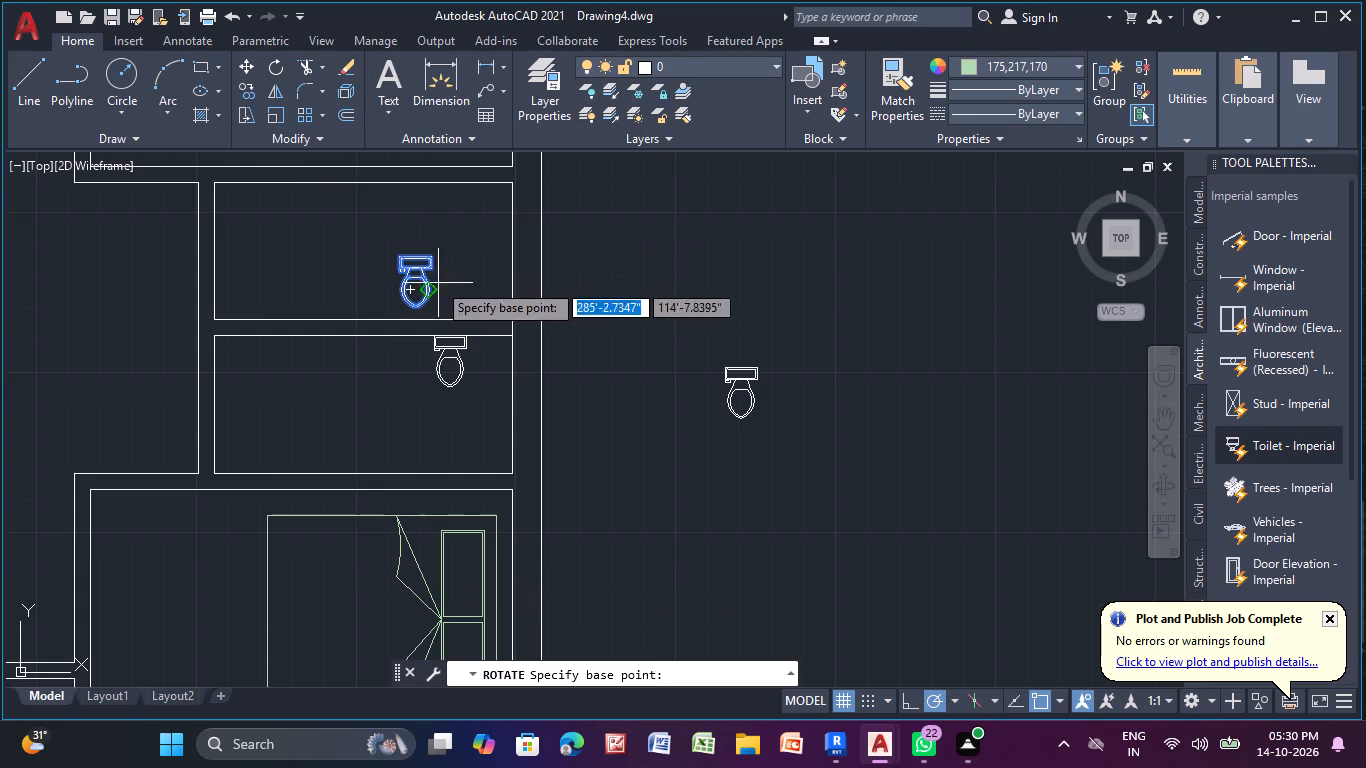
left_click(412, 256)
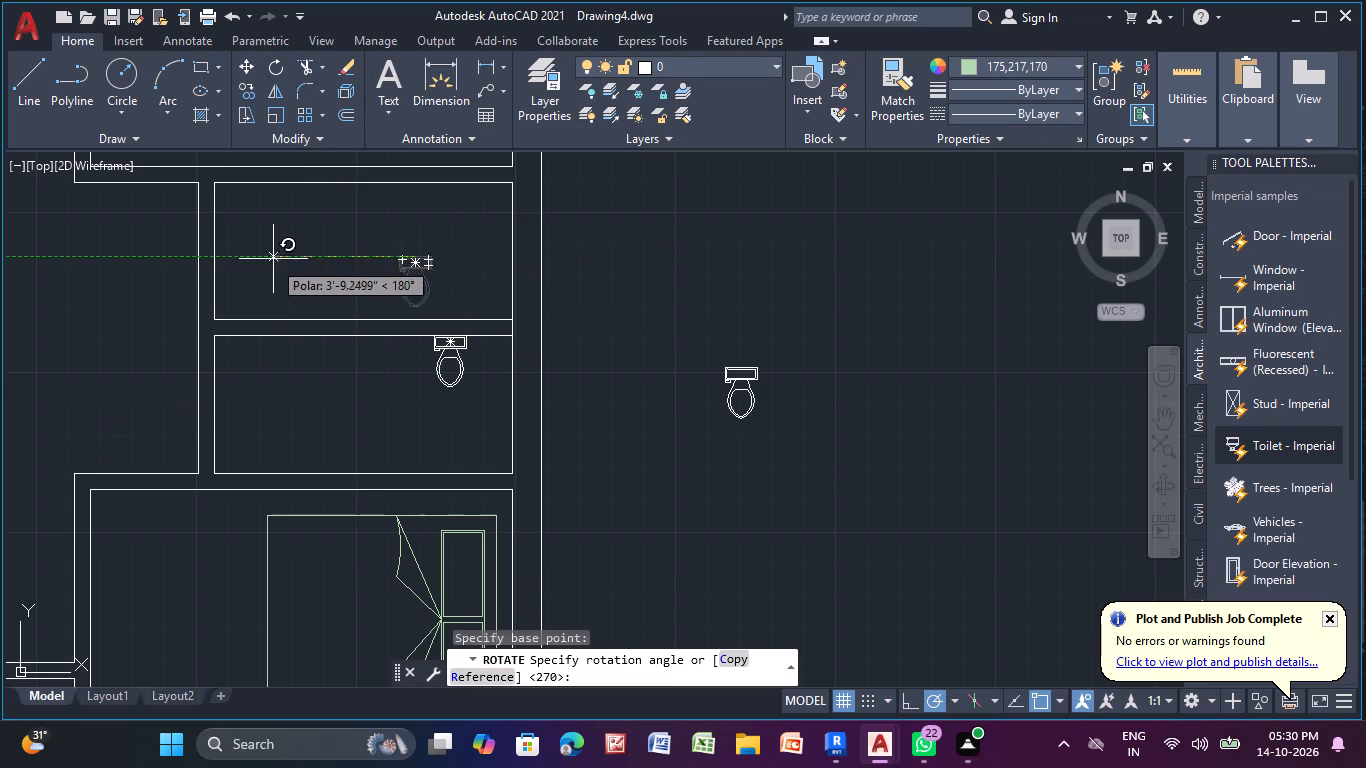
left_click(274, 252)
Move the rotated toilet so its tank sits against the upper small bathroom's lower wall, near the other bathroom's toilet.
left_click(407, 257)
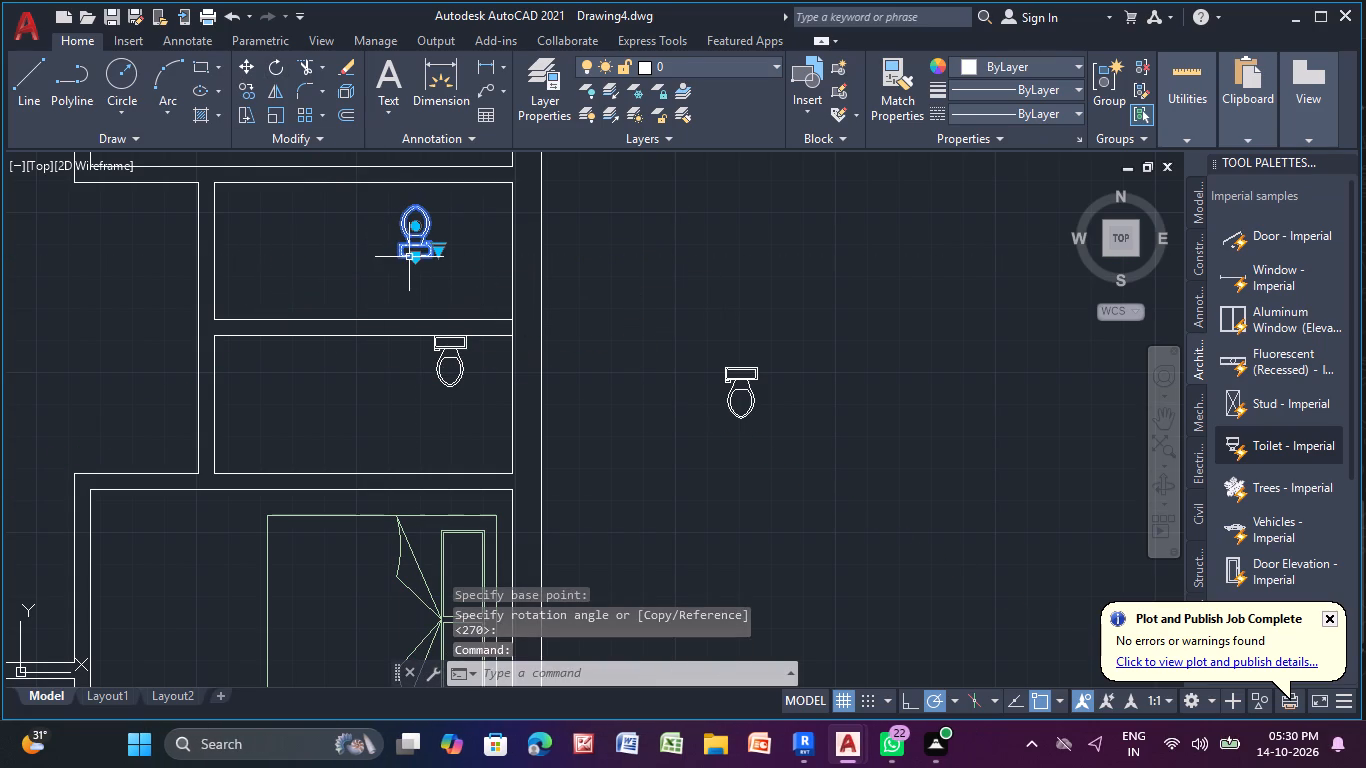
left_click(411, 260)
scroll(465, 321, "up", 4)
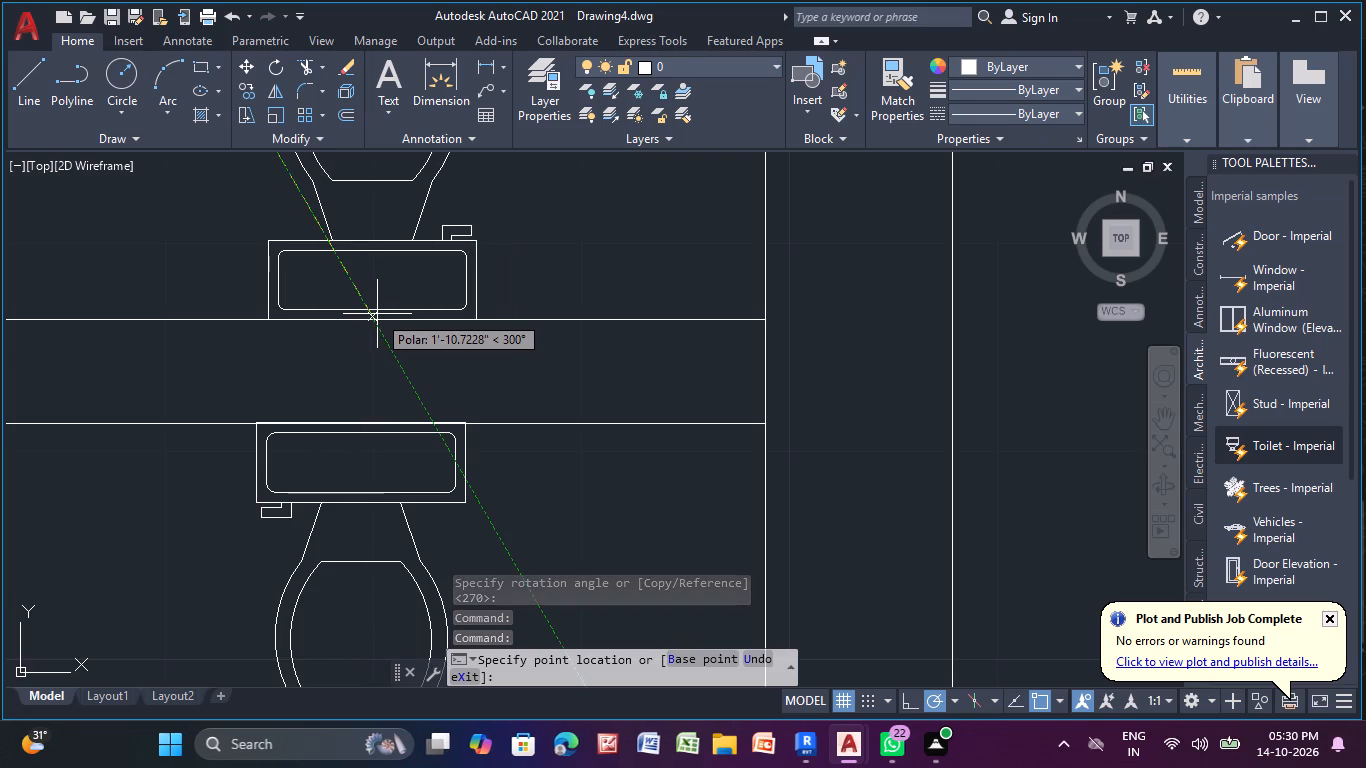
left_click(378, 314)
scroll(396, 285, "down", 4)
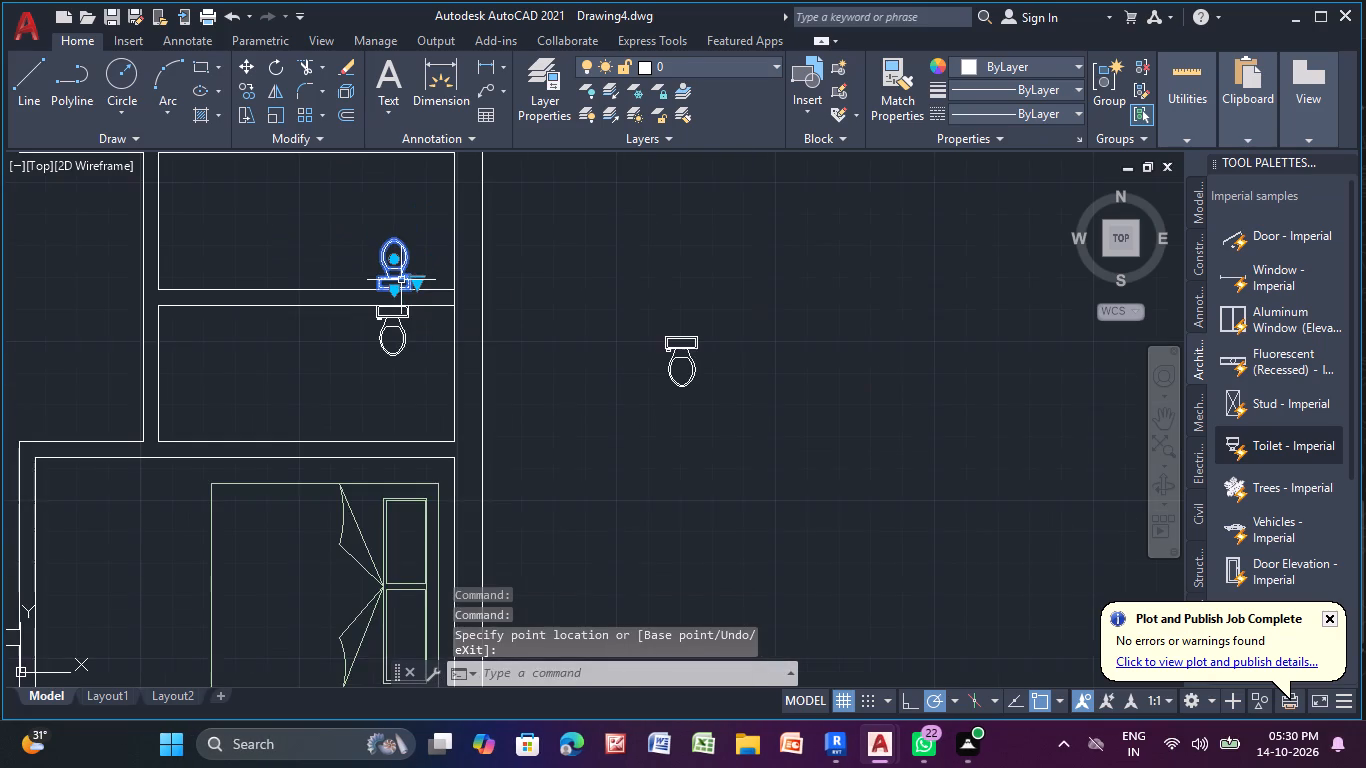
middle_click_drag(401, 280, 405, 304)
key("Escape")
key("Escape")
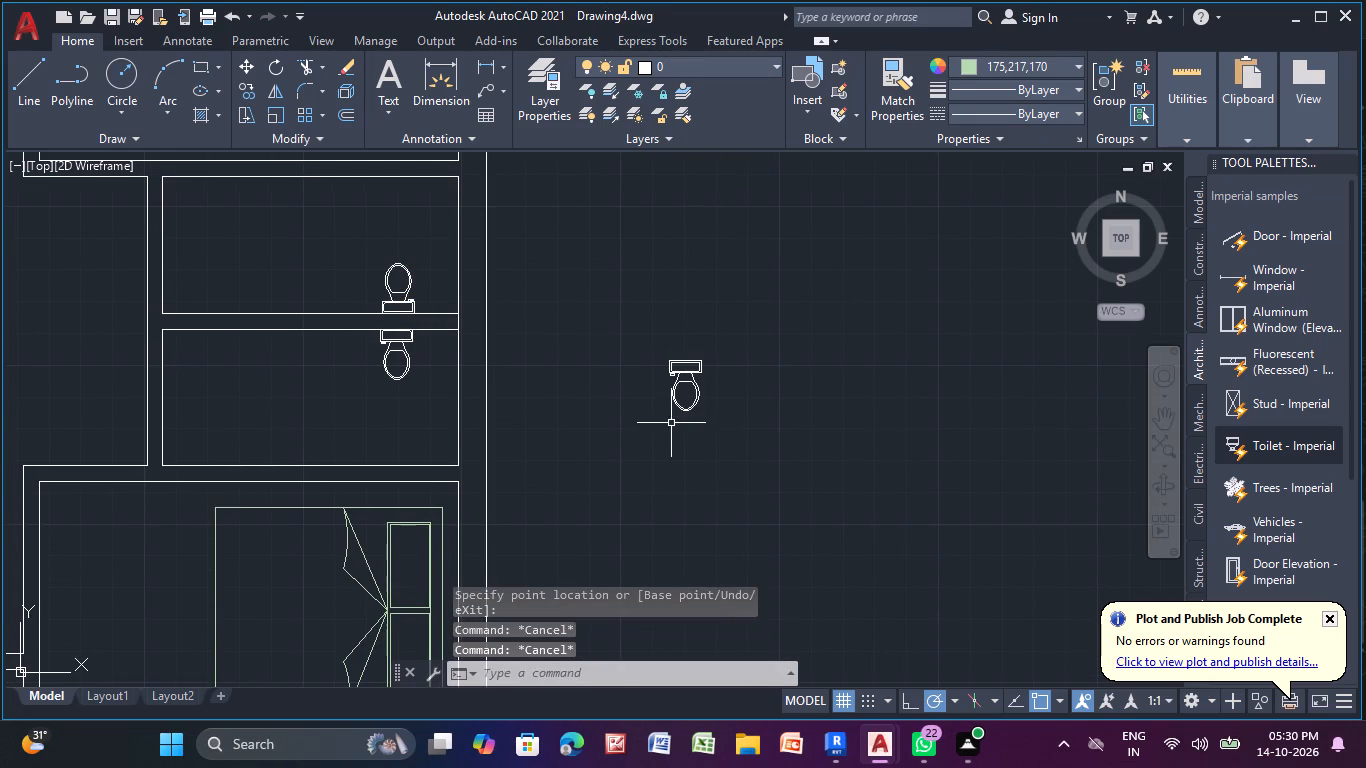
Move the reduced toilet from outside the plan against the top wall of the narrow room beside the kitchen.
left_click_drag(604, 380, 674, 327)
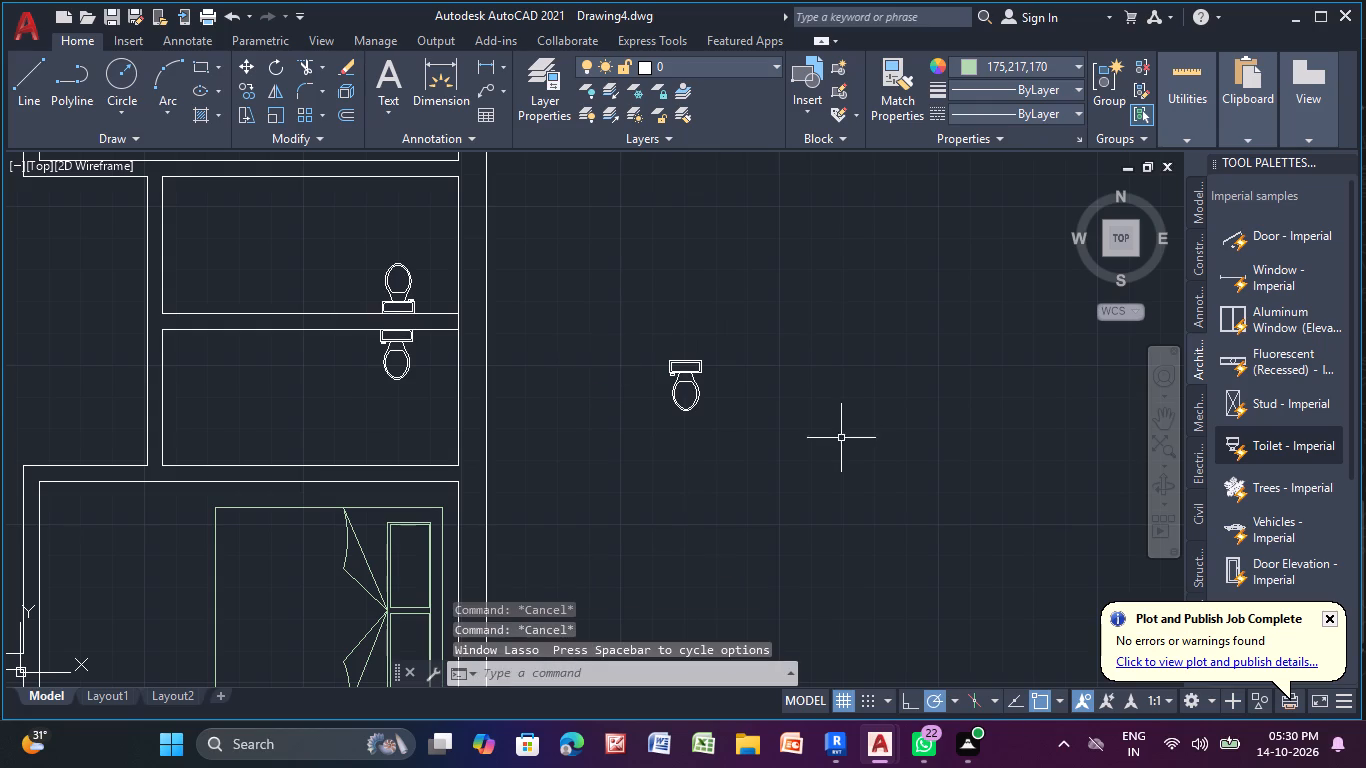
left_click(680, 365)
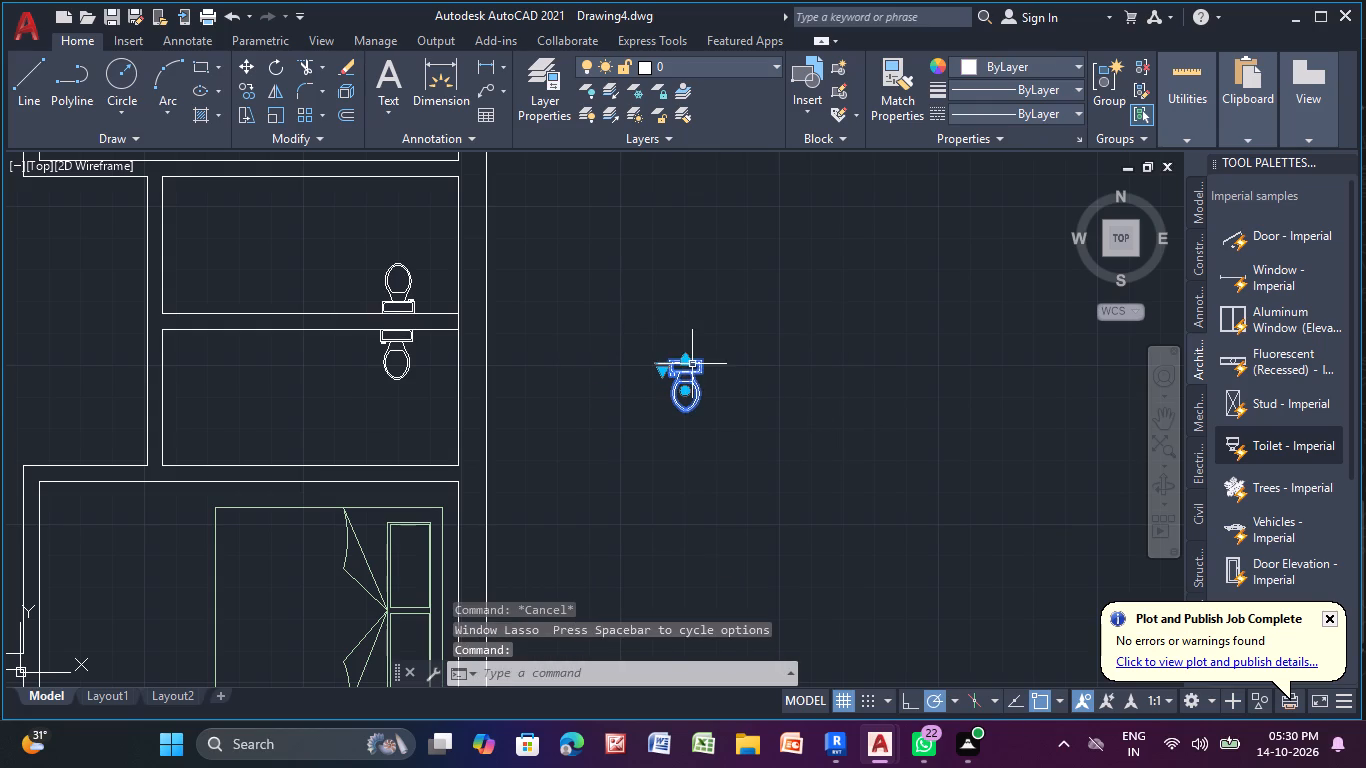
left_click(687, 359)
middle_click_drag(324, 218, 474, 378)
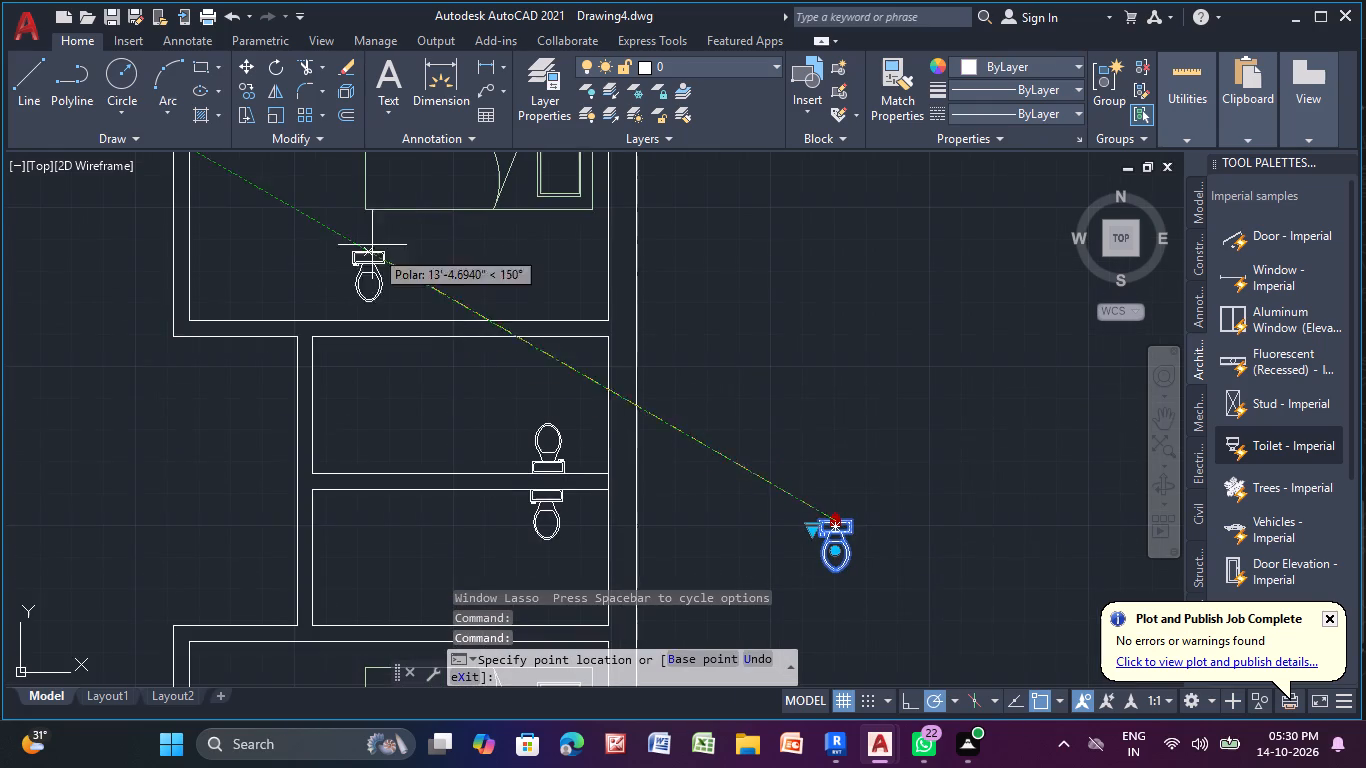
scroll(323, 202, "down", 1)
middle_click_drag(319, 214, 556, 453)
middle_click_drag(397, 225, 564, 493)
scroll(557, 294, "up", 3)
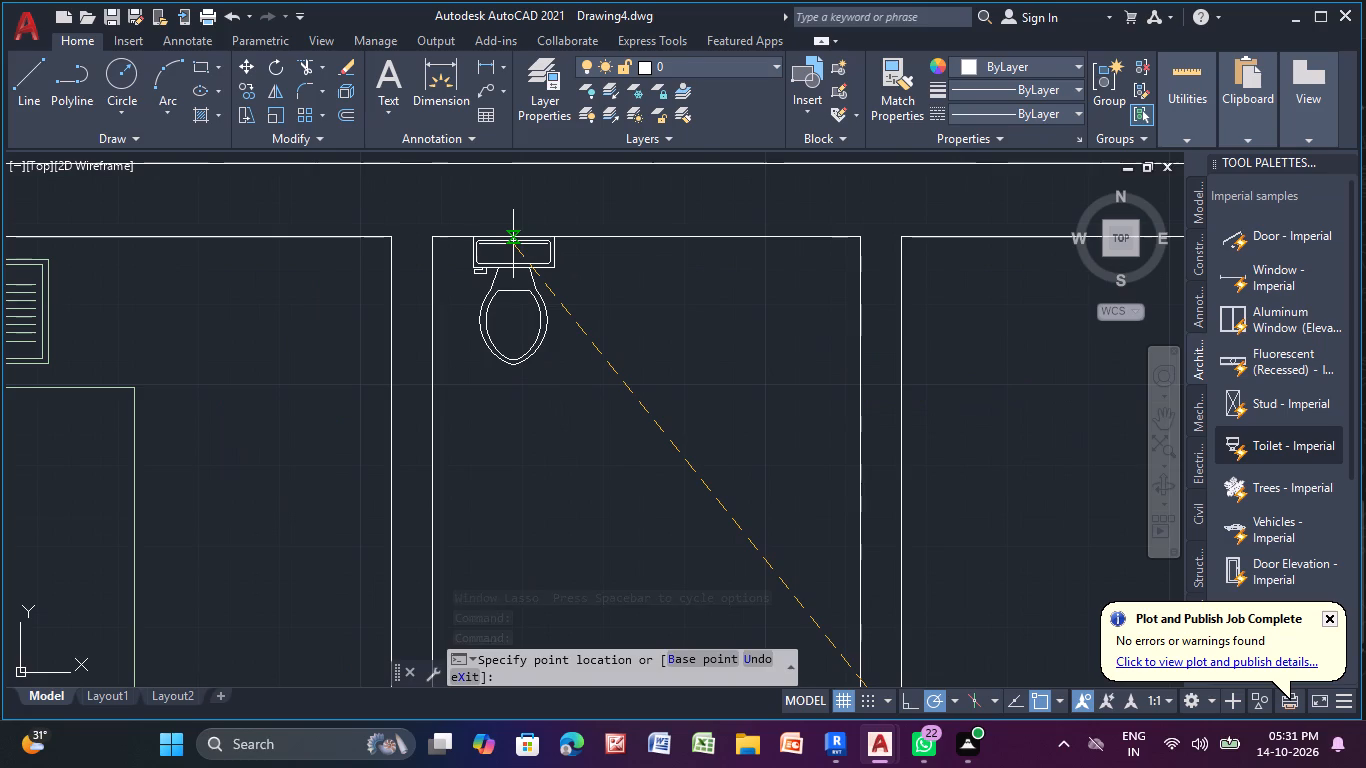
left_click(513, 244)
key("Escape")
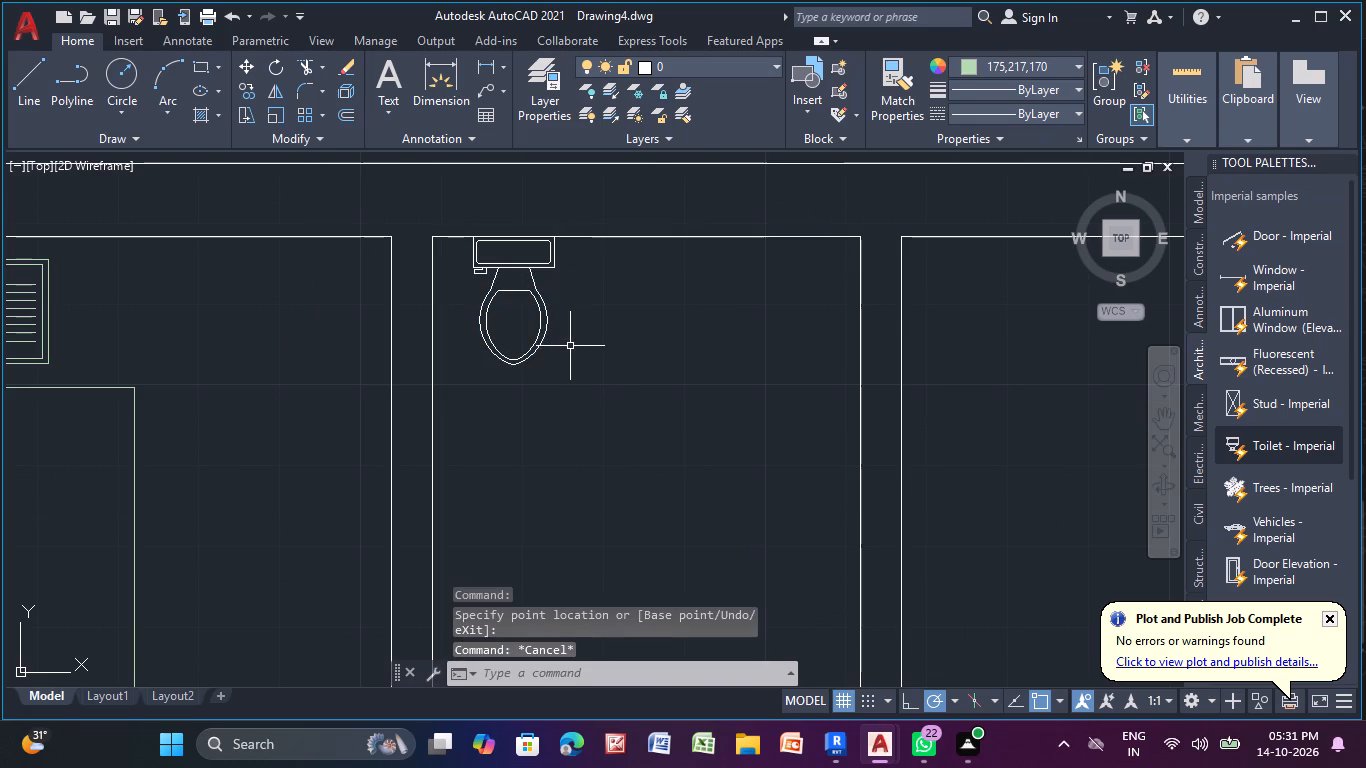
Insert the Door - Imperial block in the empty area to the right of the floor plan.
scroll(553, 336, "down", 5)
middle_click_drag(613, 478, 522, 339)
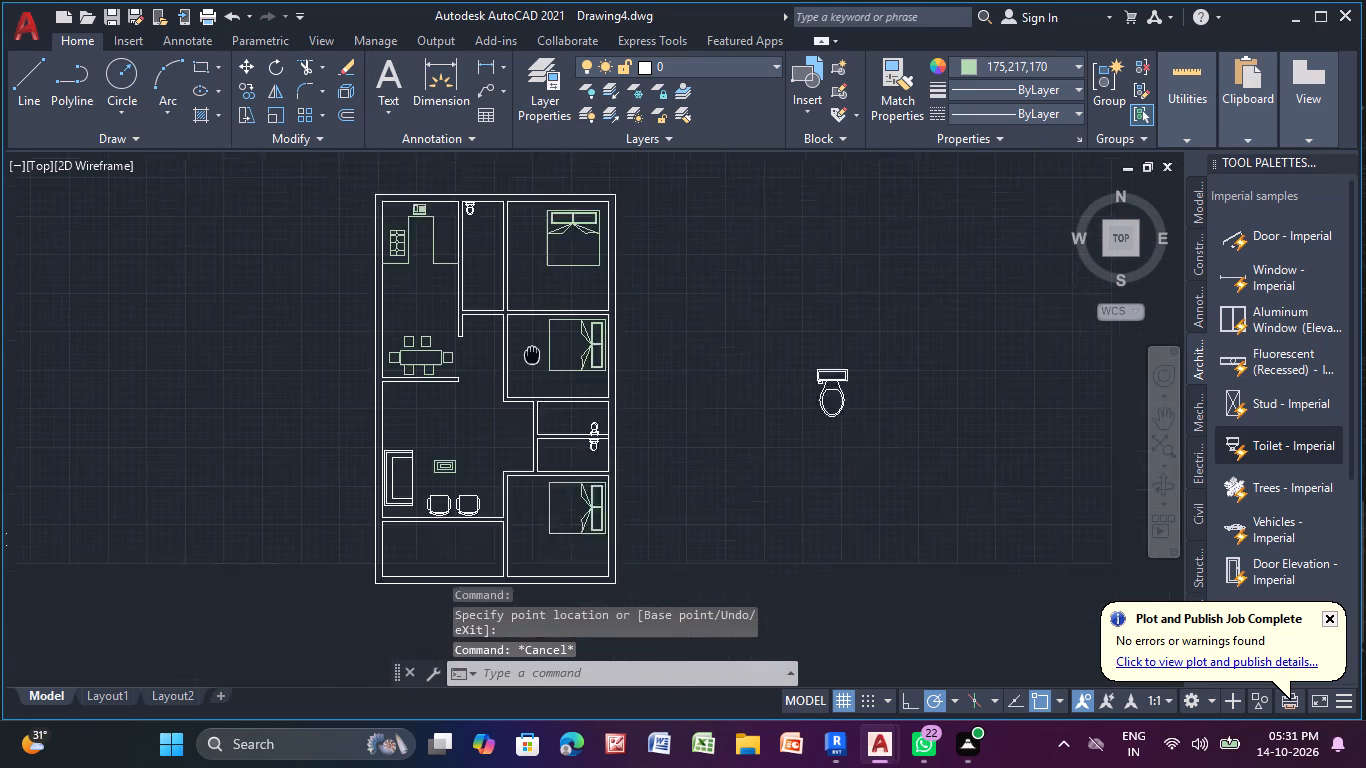
middle_click_drag(522, 339, 499, 263)
scroll(506, 369, "up", 1)
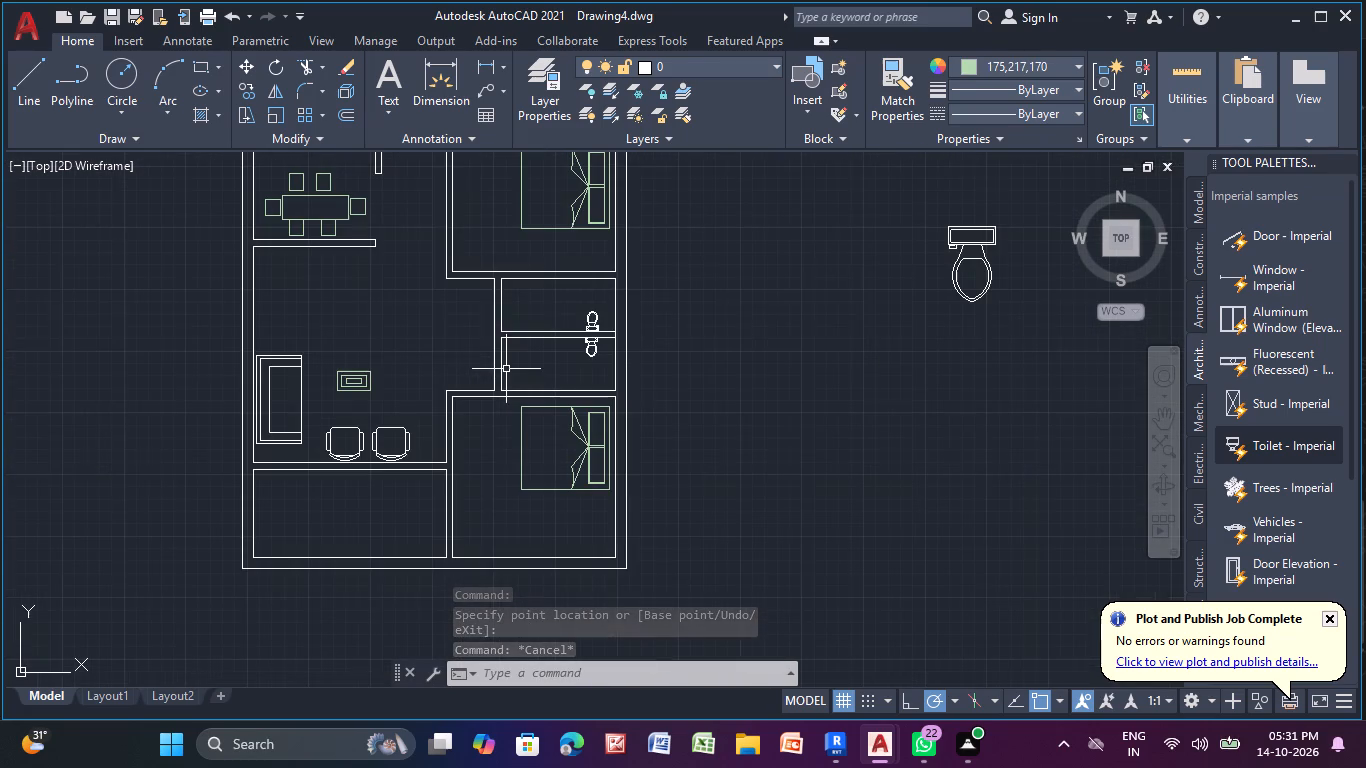
scroll(527, 338, "up", 1)
scroll(527, 338, "down", 2)
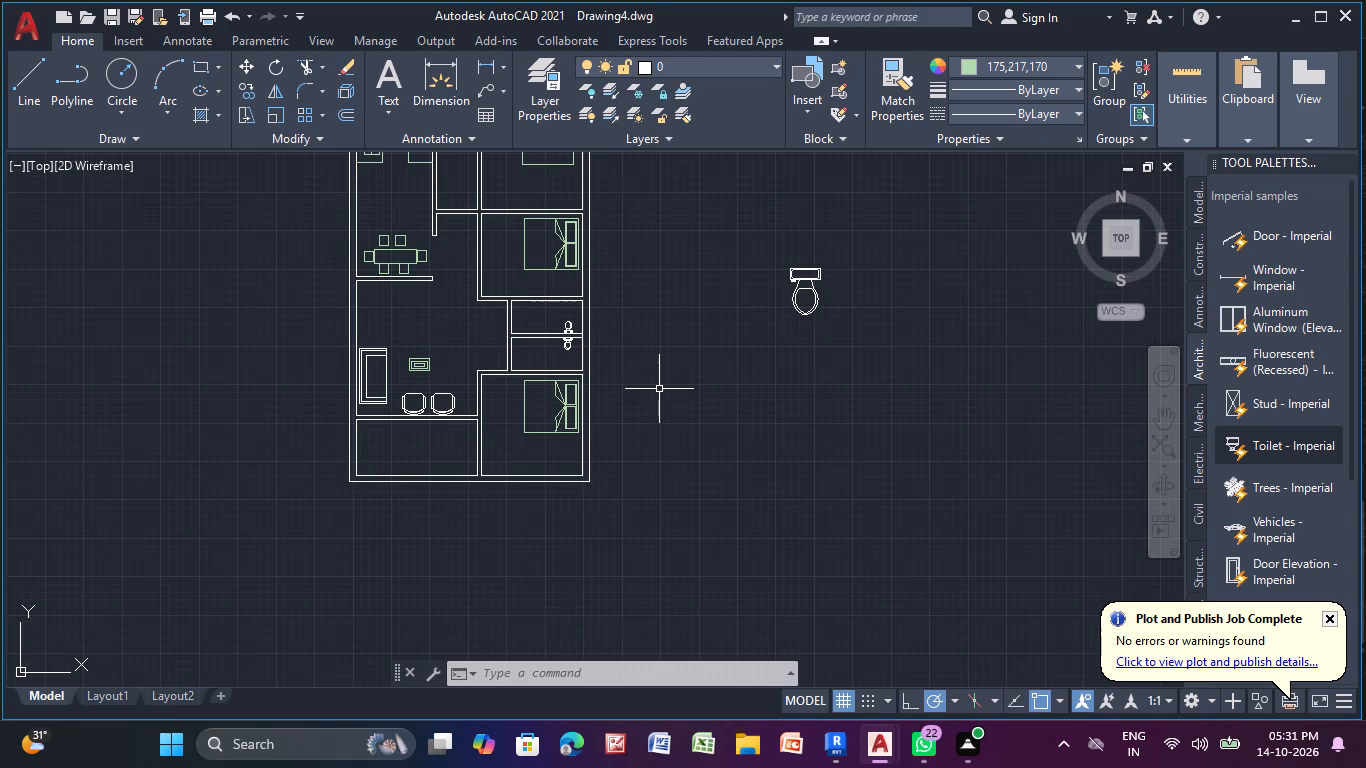
left_click(1295, 231)
left_click(836, 414)
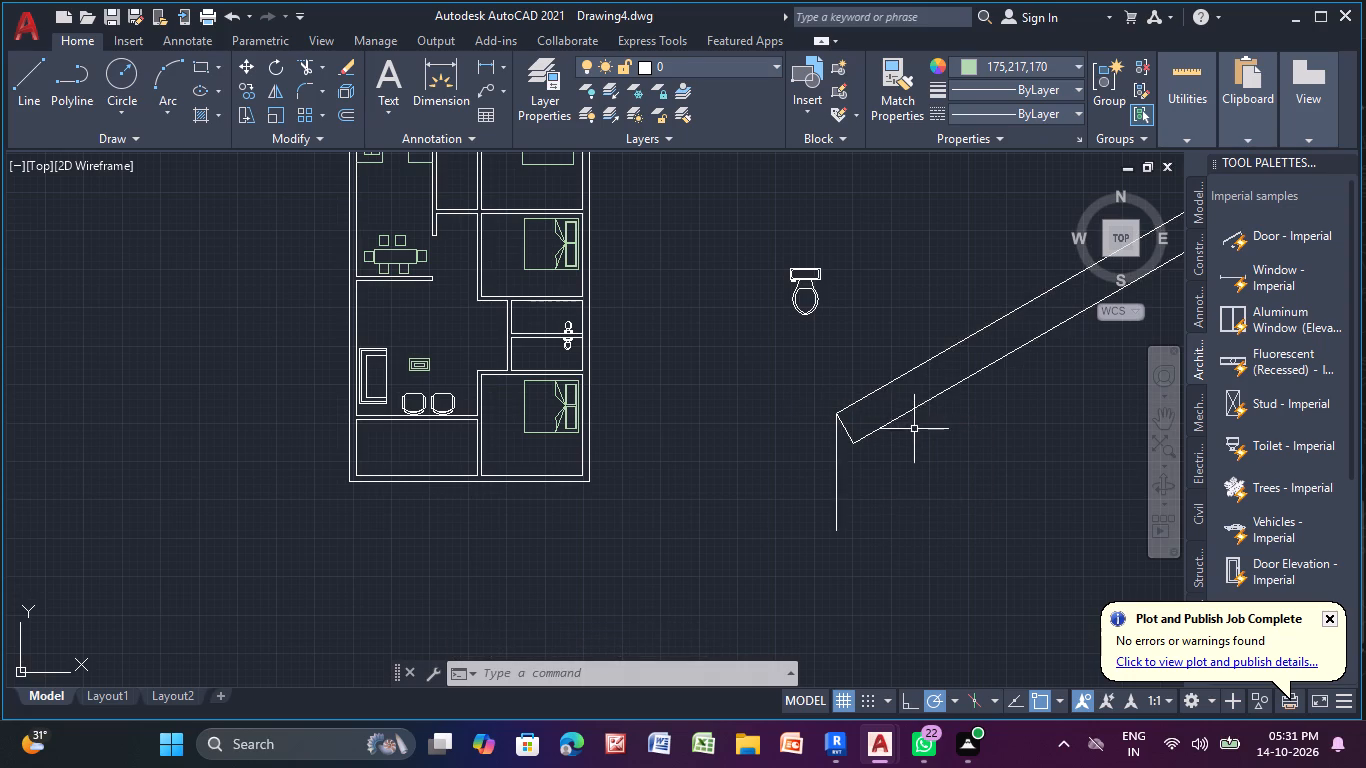
Set the inserted door block's opening angle to Open 90º.
left_click(851, 402)
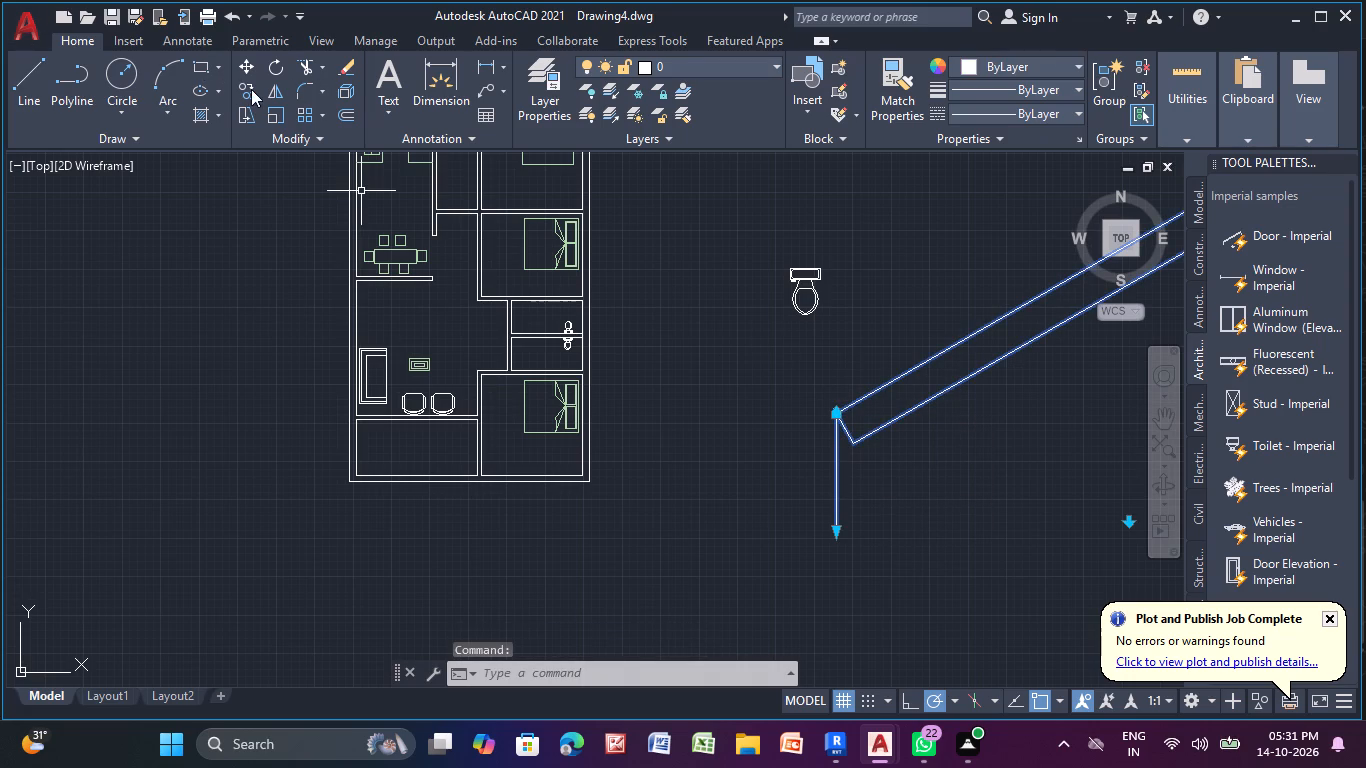
scroll(871, 451, "down", 3)
middle_click_drag(871, 451, 414, 380)
middle_click_drag(416, 378, 428, 381)
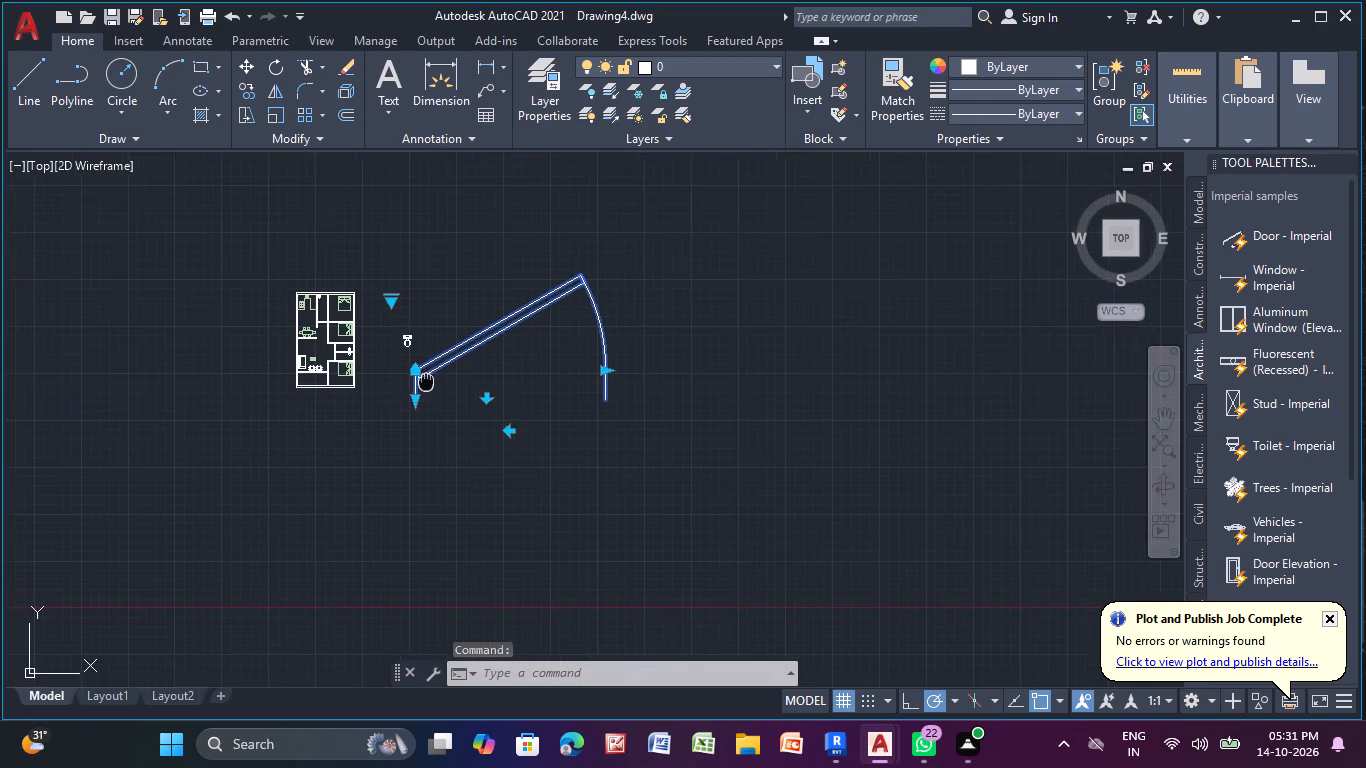
middle_click_drag(428, 381, 486, 382)
scroll(486, 382, "up", 2)
left_click(398, 184)
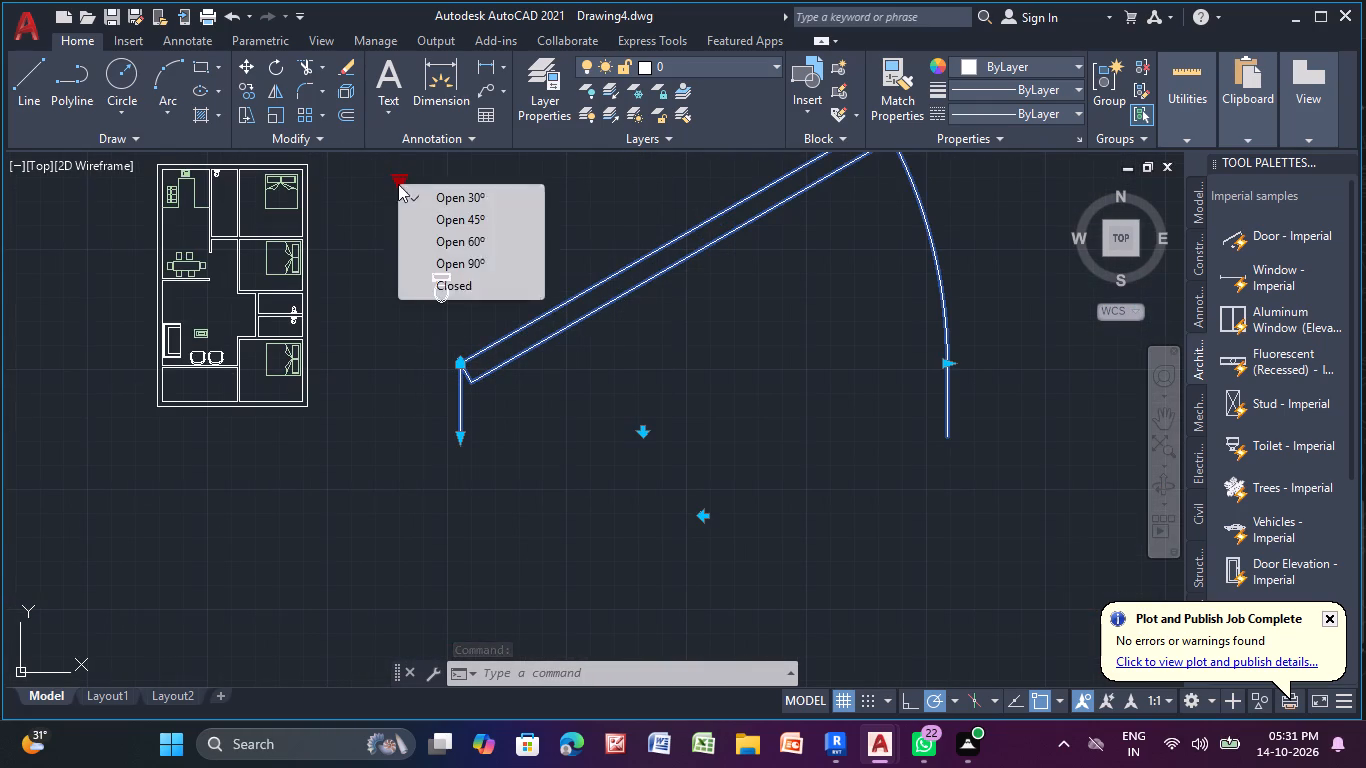
left_click(456, 261)
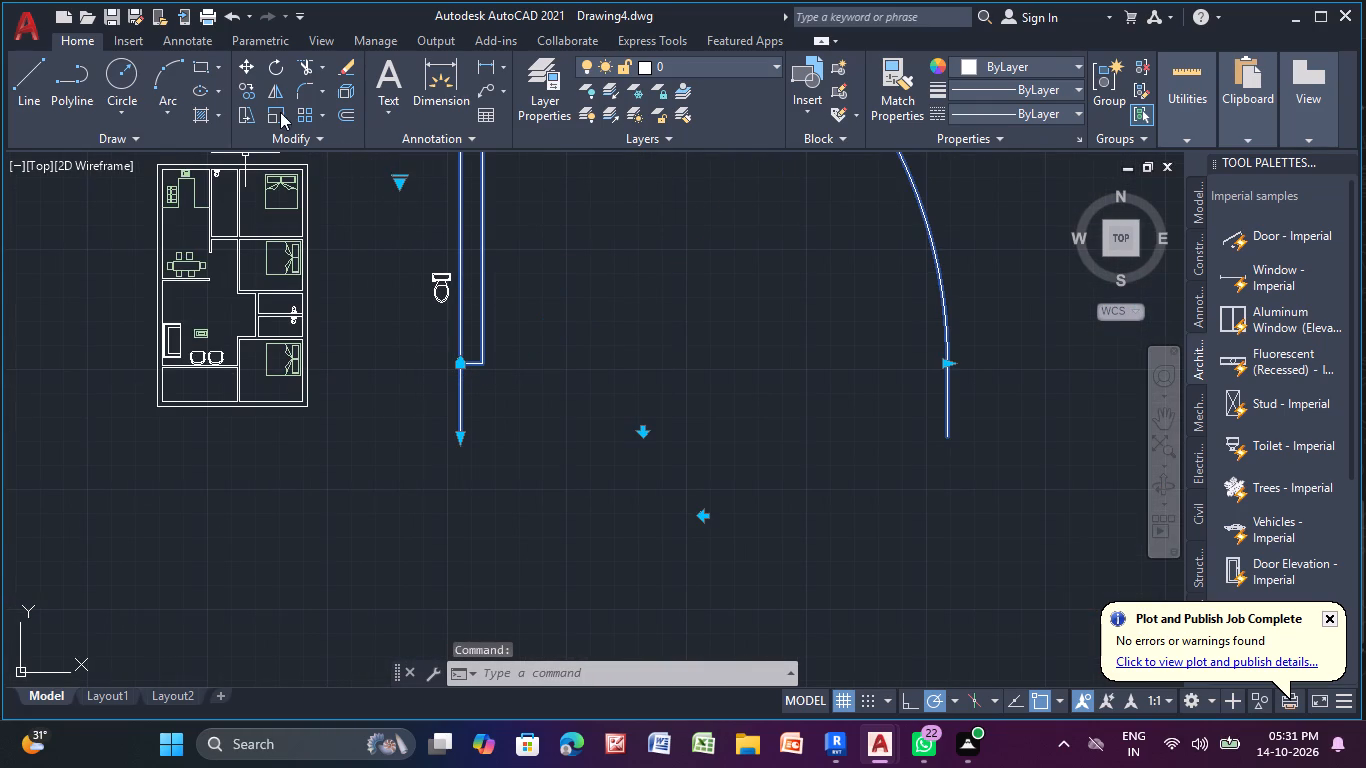
Scale the door block outside the plan down to about one-twentieth of its size.
left_click(274, 107)
left_click_drag(486, 267, 494, 278)
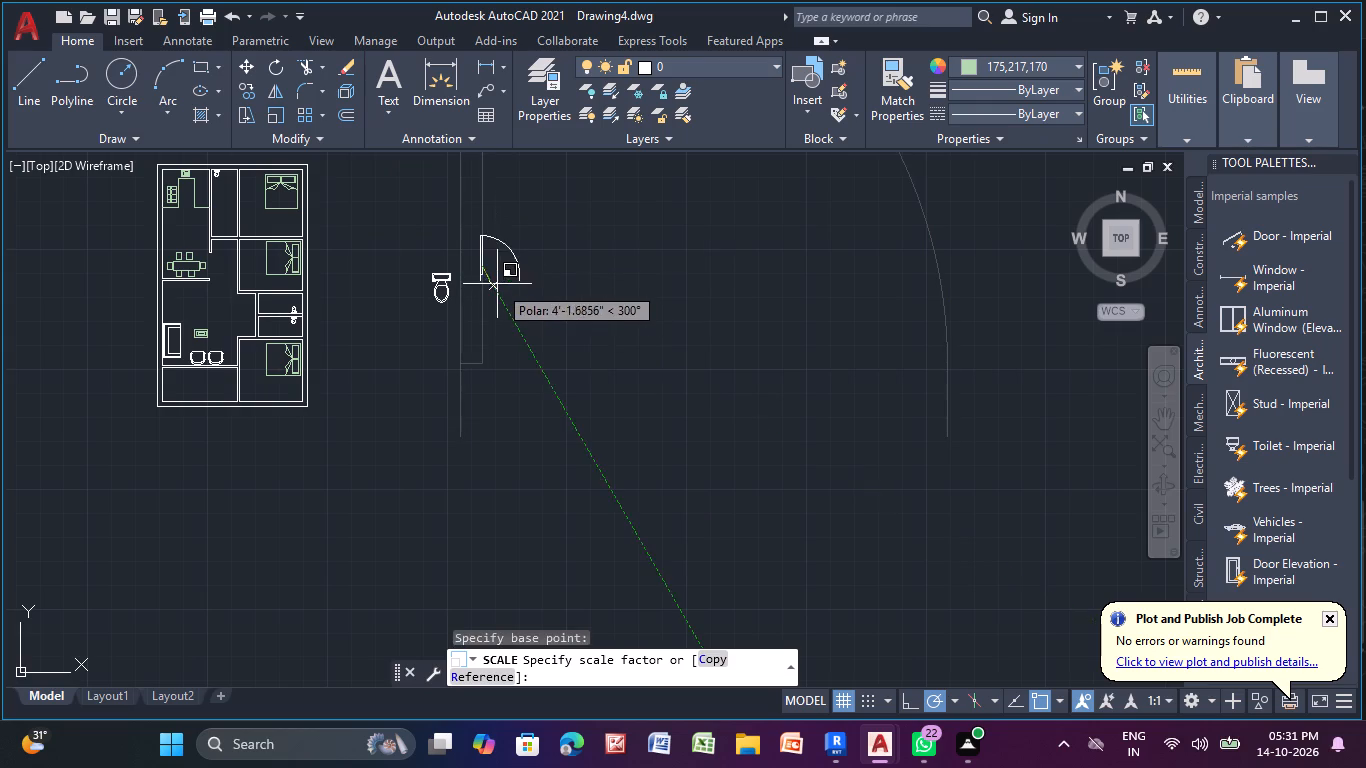
left_click(494, 268)
Copy the reduced door once into the living room, above the centre table.
left_click_drag(467, 259, 513, 236)
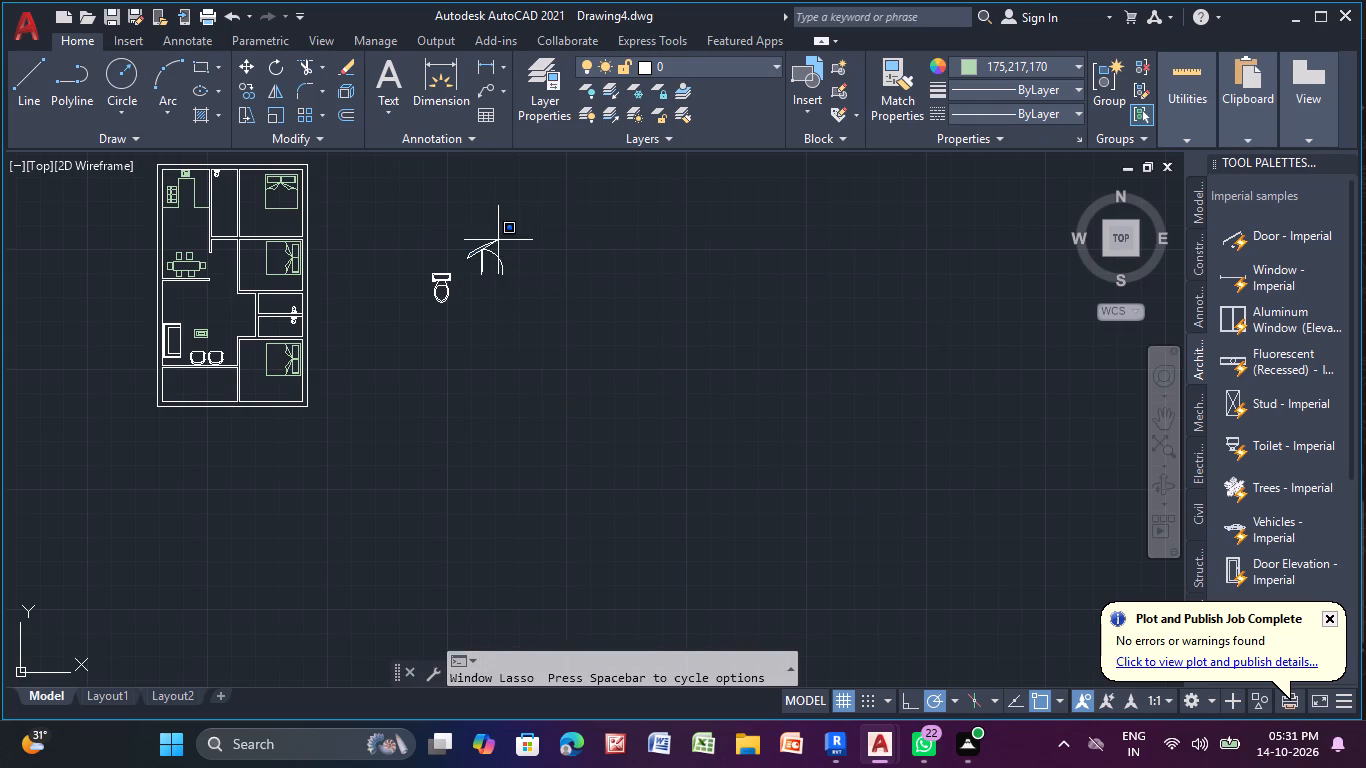
left_click_drag(513, 236, 489, 338)
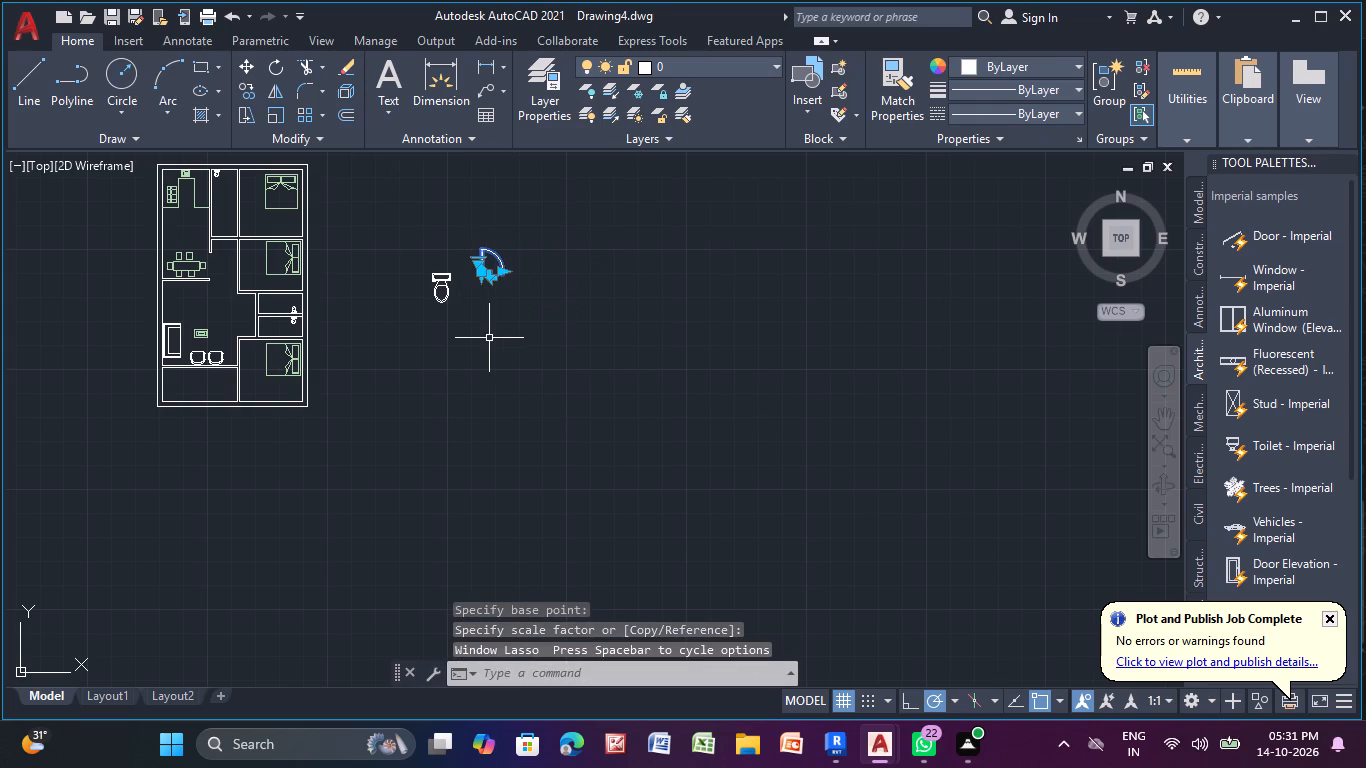
left_click(237, 85)
left_click(483, 263)
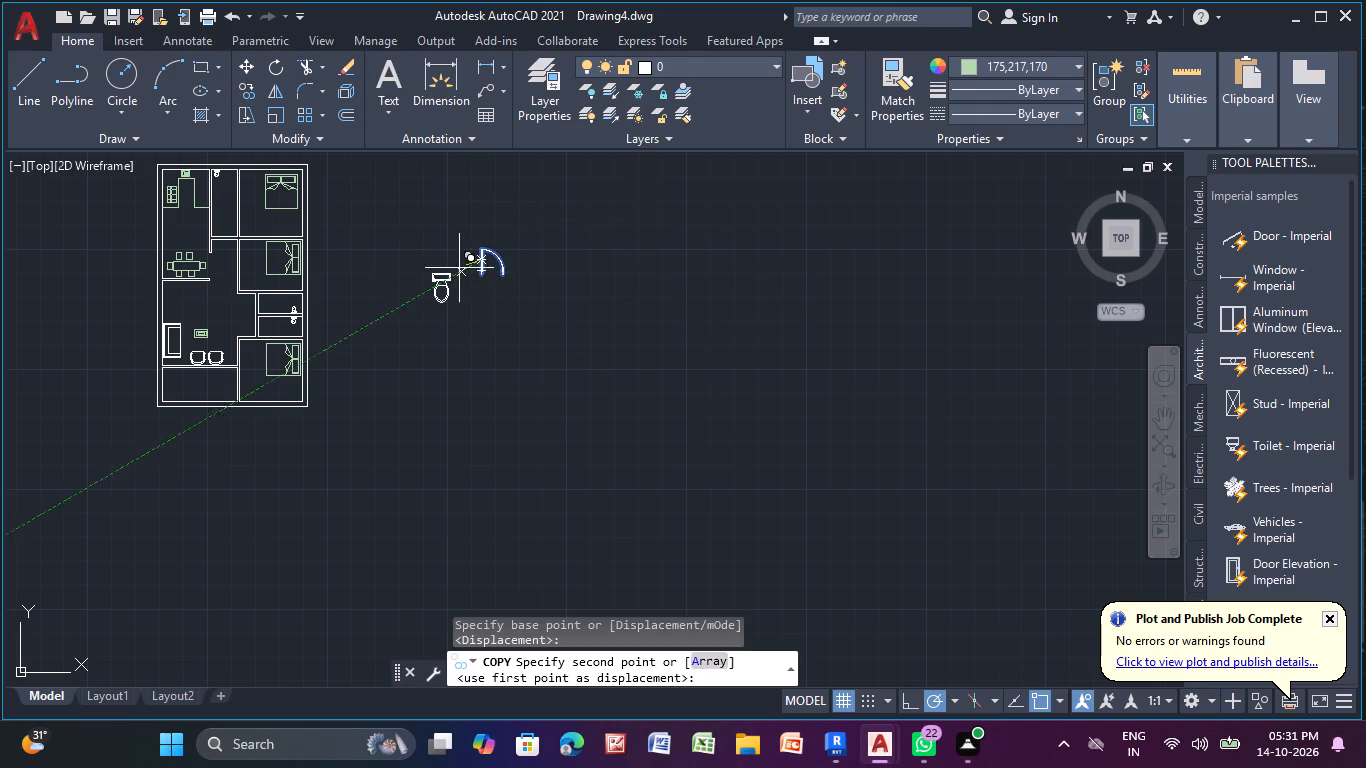
scroll(190, 301, "up", 4)
middle_click_drag(297, 319, 234, 359)
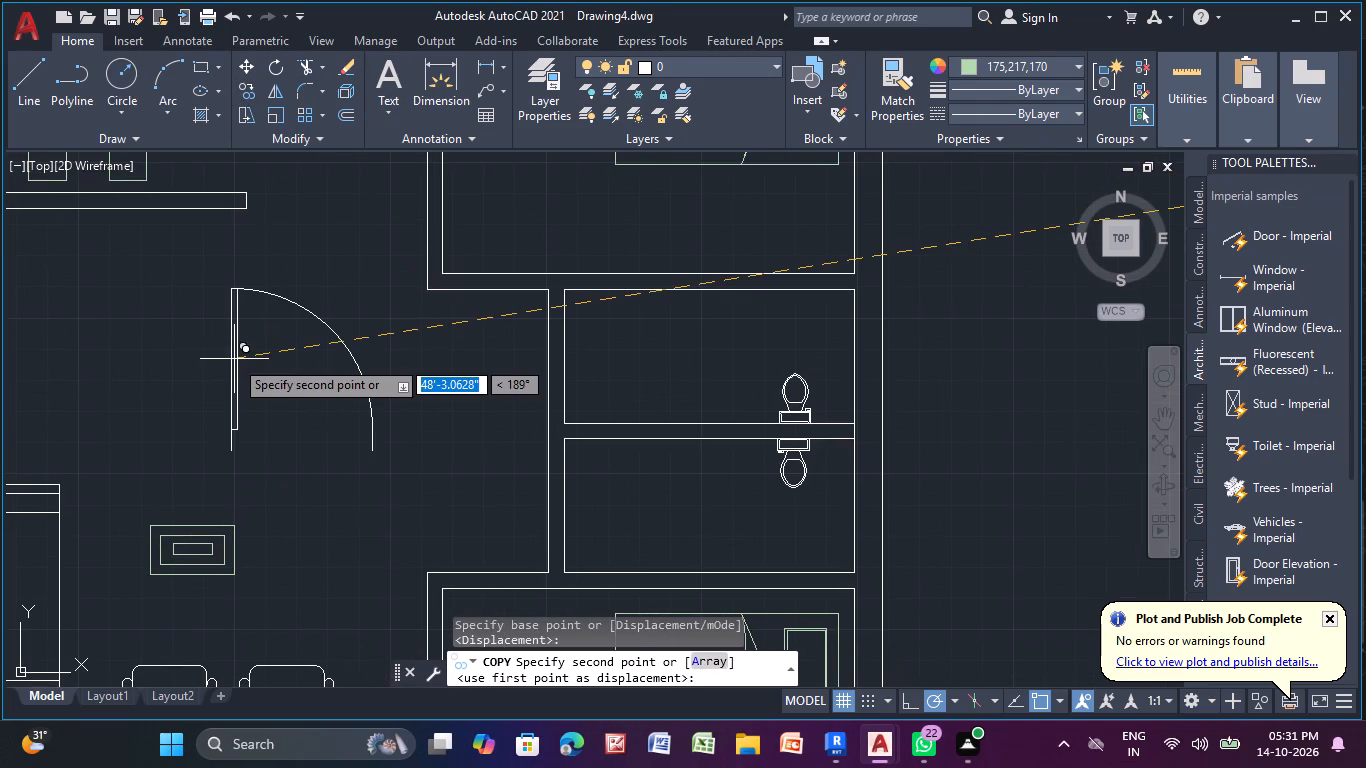
left_click(234, 359)
key("Escape")
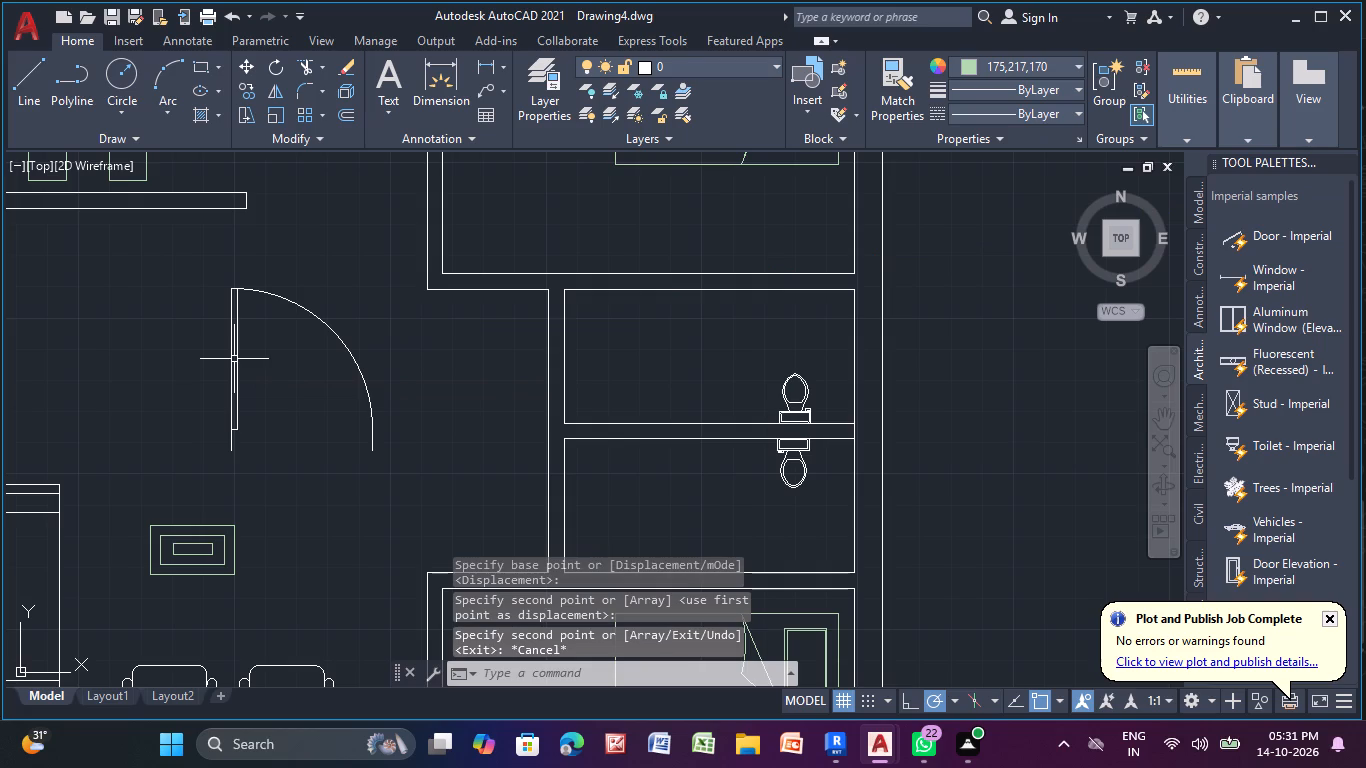
Scale the copied door in the living room down to about one-fifth of its size.
left_click(275, 111)
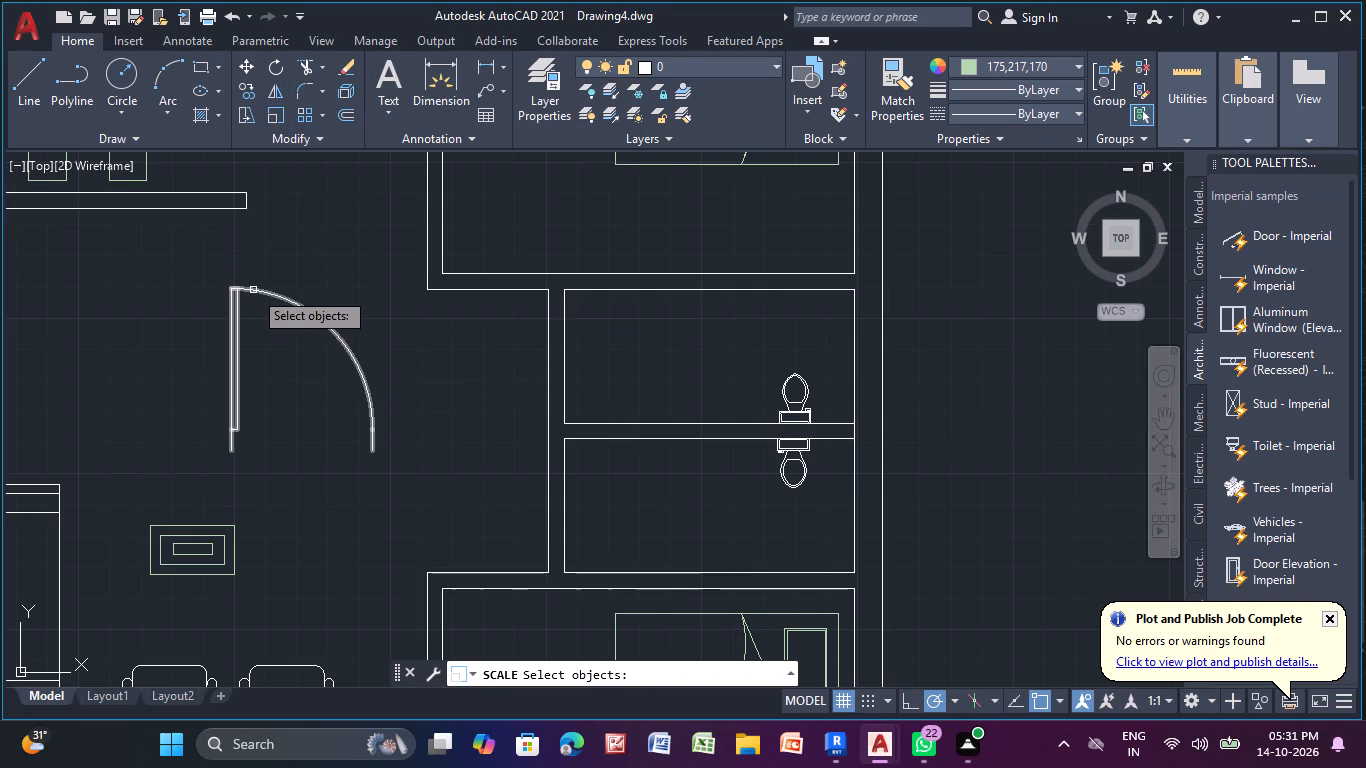
left_click(253, 290)
right_click(253, 290)
left_click(269, 303)
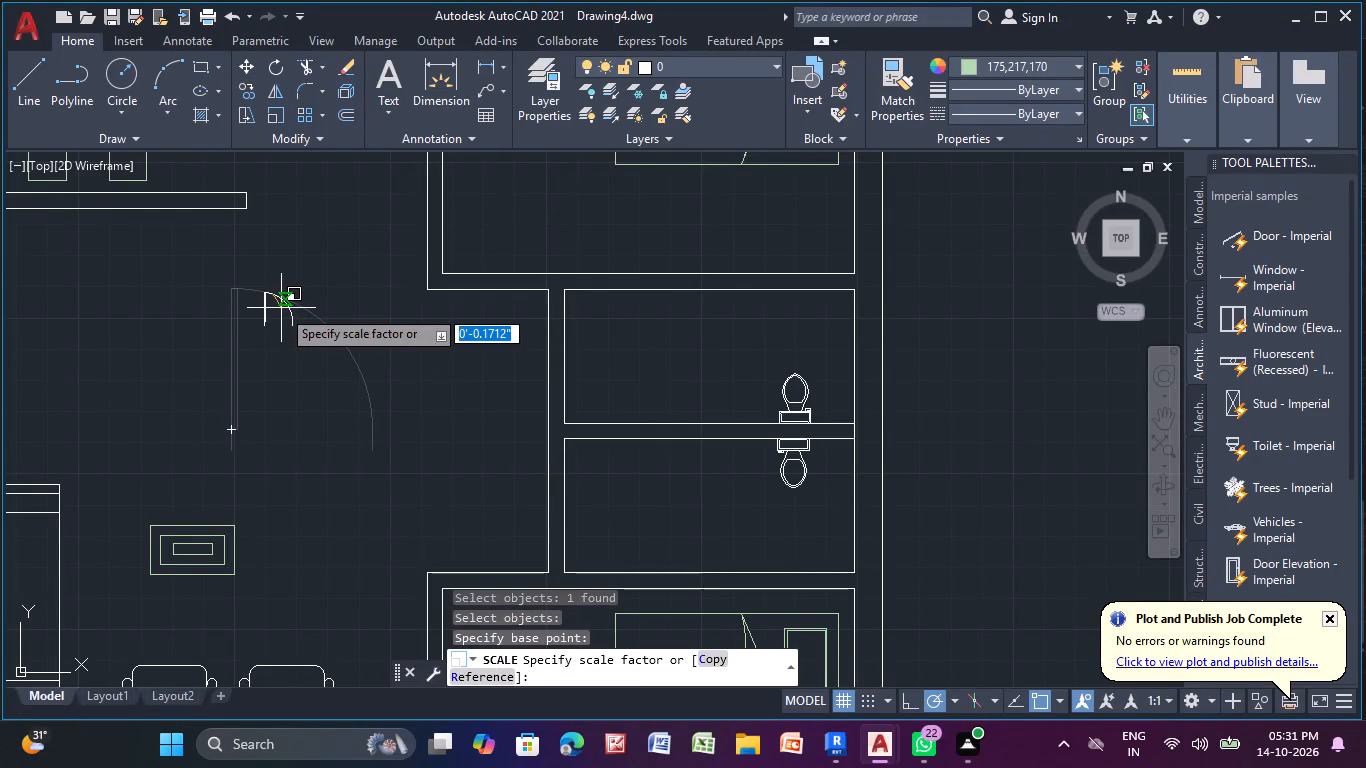
left_click(281, 308)
Copy the small living-room door onto the middle bedroom's lower wall, close to that wall's left corner.
left_click_drag(242, 314, 258, 388)
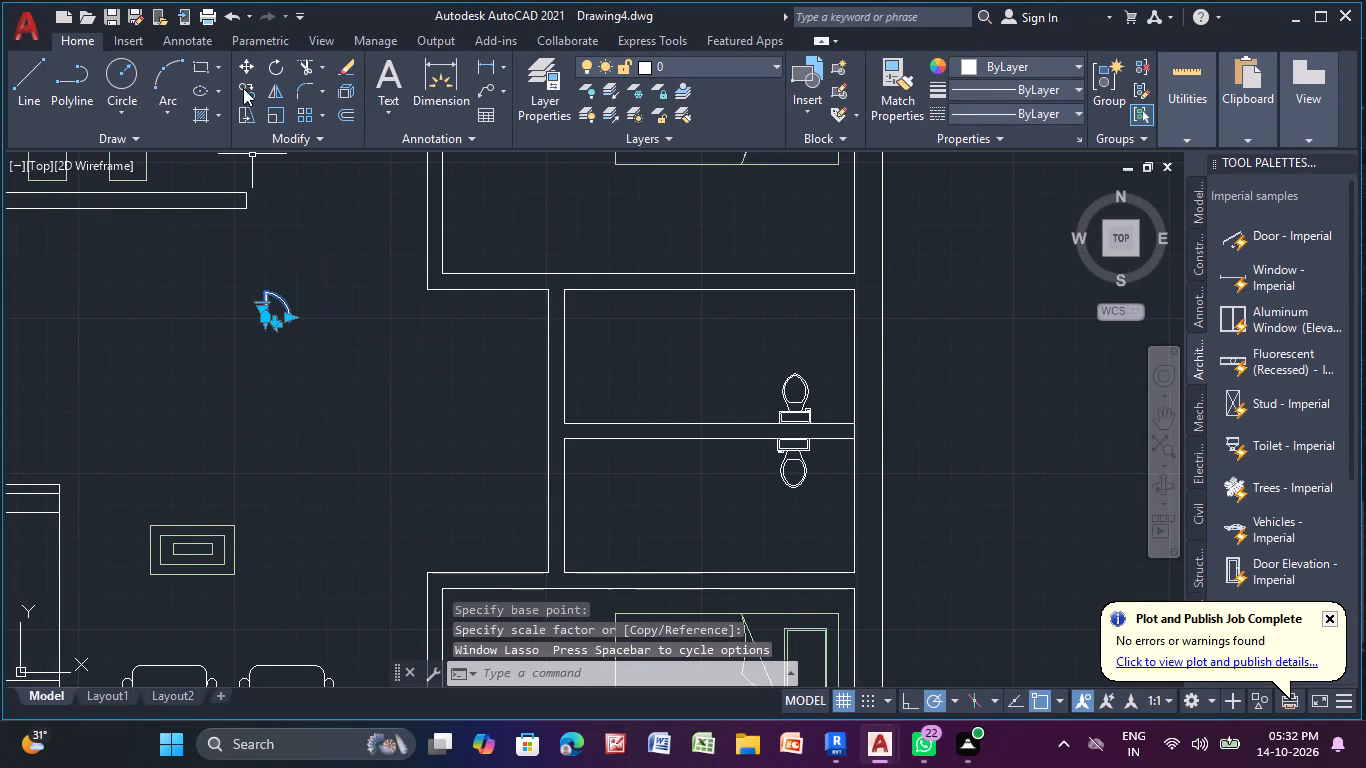
left_click(251, 96)
left_click(279, 302)
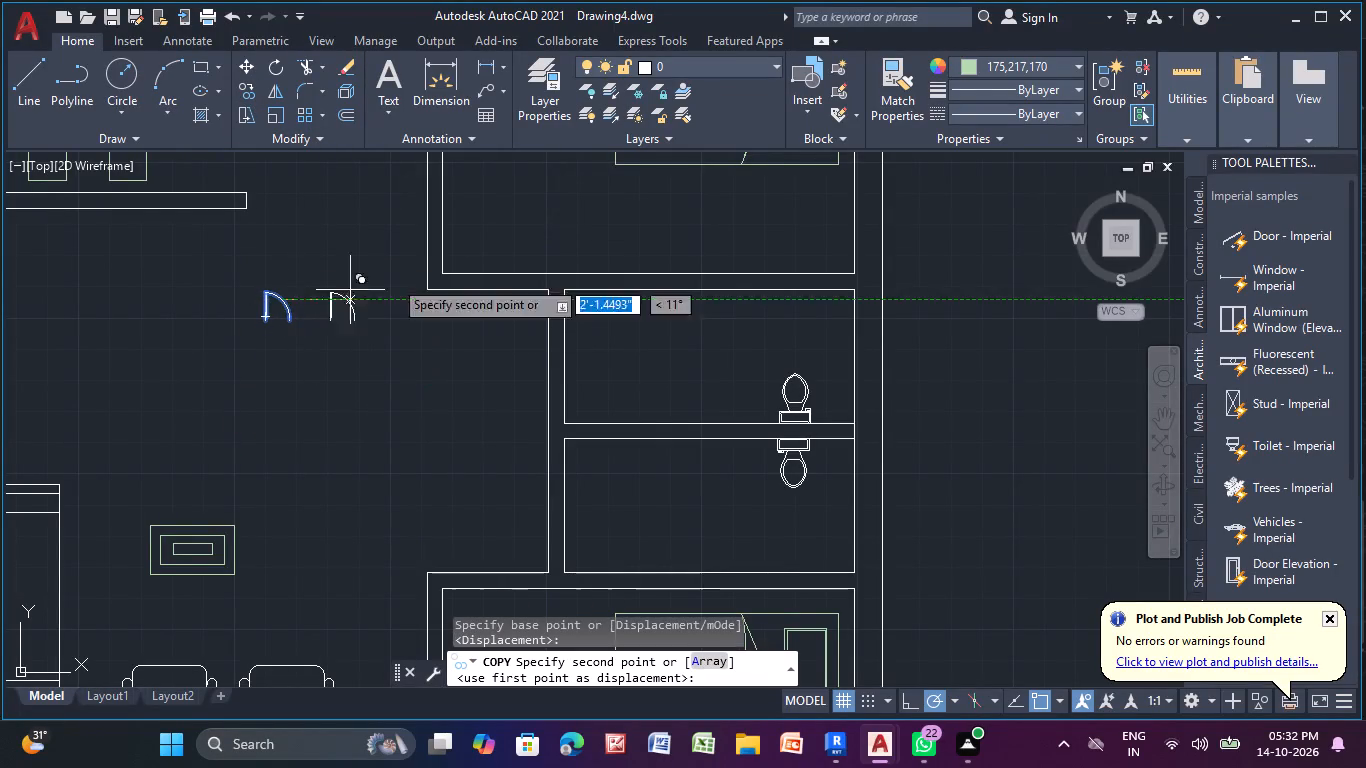
scroll(501, 242, "up", 5)
middle_click_drag(370, 354, 372, 352)
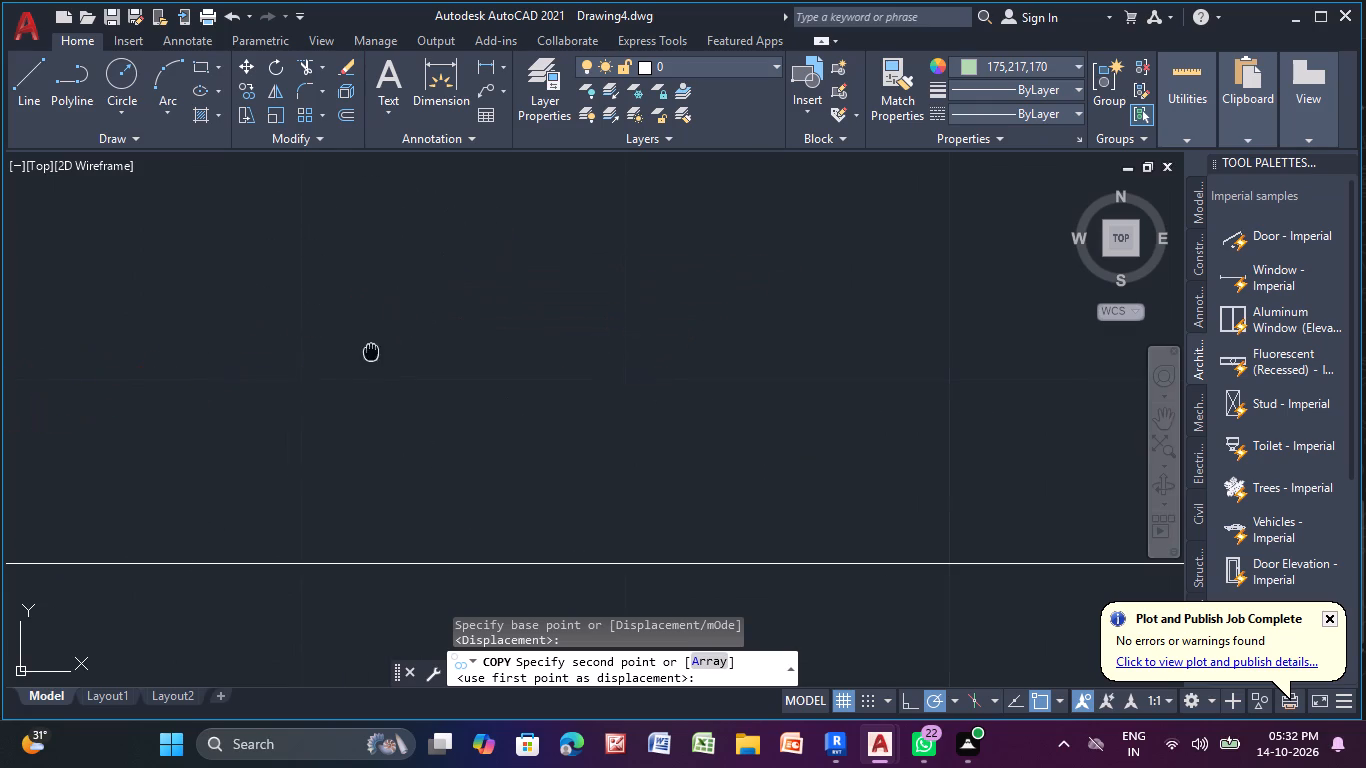
middle_click_drag(372, 352, 472, 134)
scroll(377, 290, "down", 2)
middle_click_drag(377, 290, 447, 270)
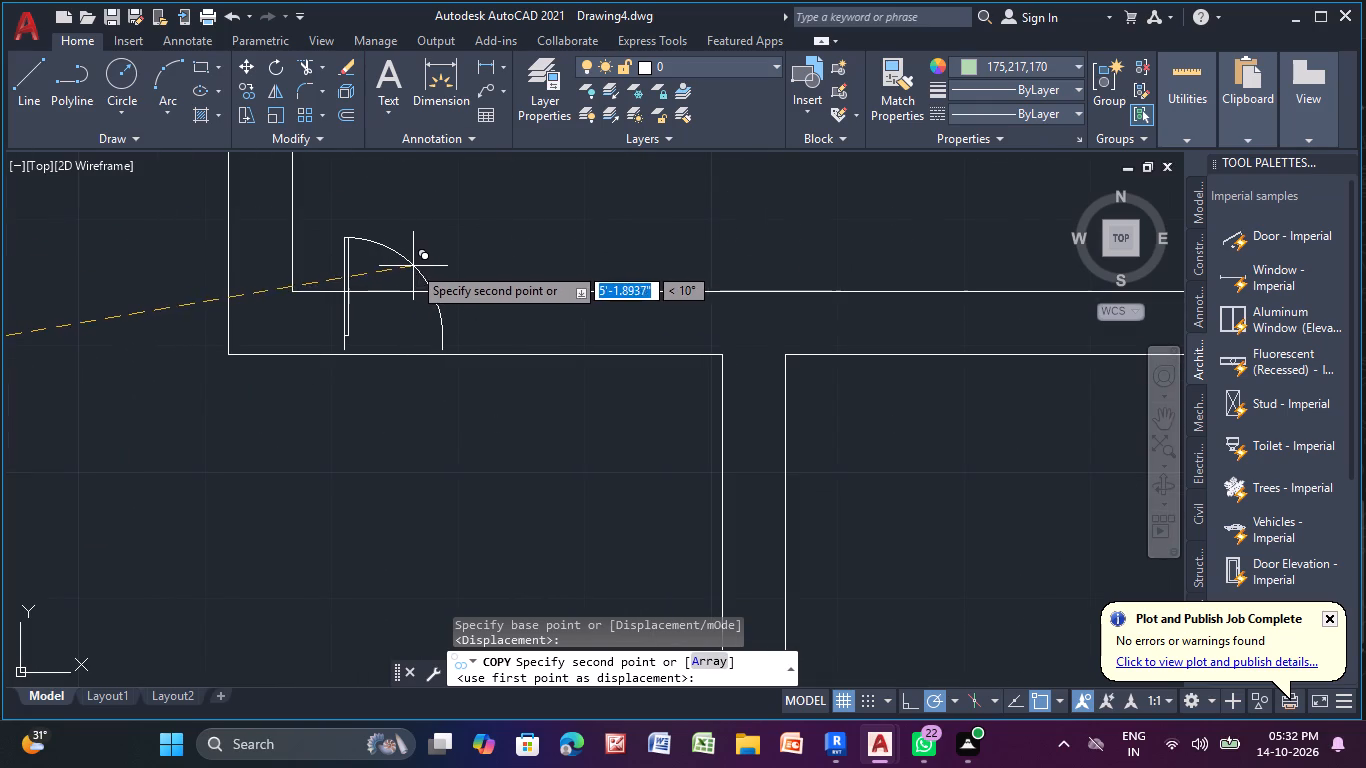
scroll(402, 266, "up", 2)
left_click(390, 277)
scroll(438, 267, "down", 3)
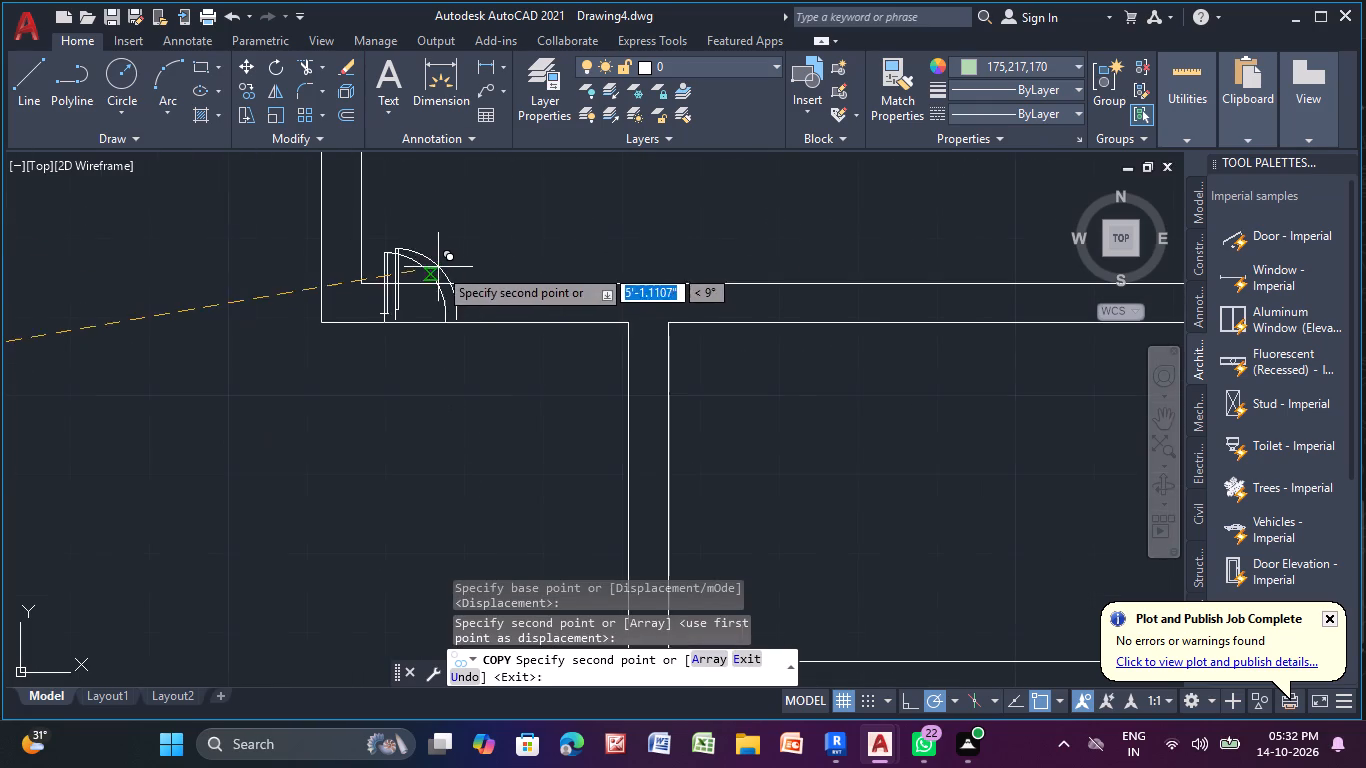
middle_click_drag(341, 366, 578, 360)
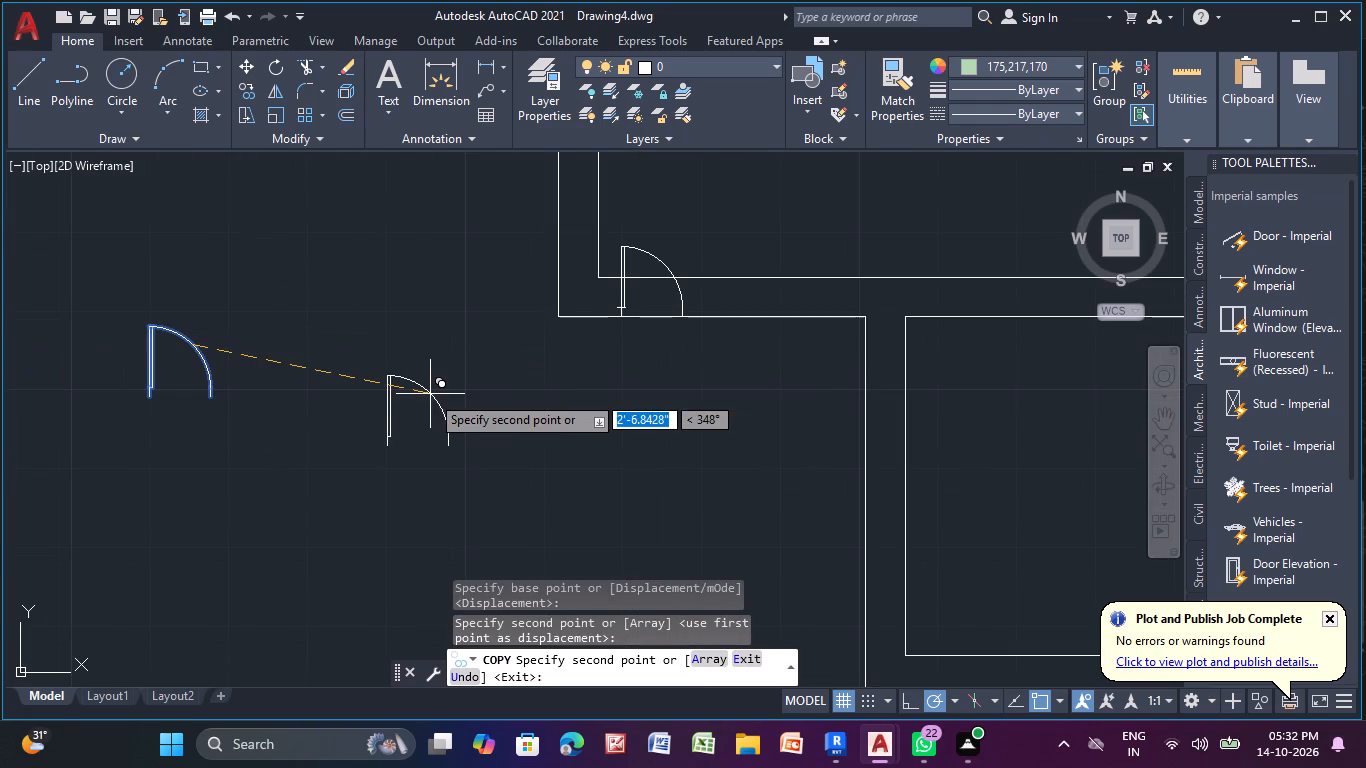
key("Escape")
key("Escape")
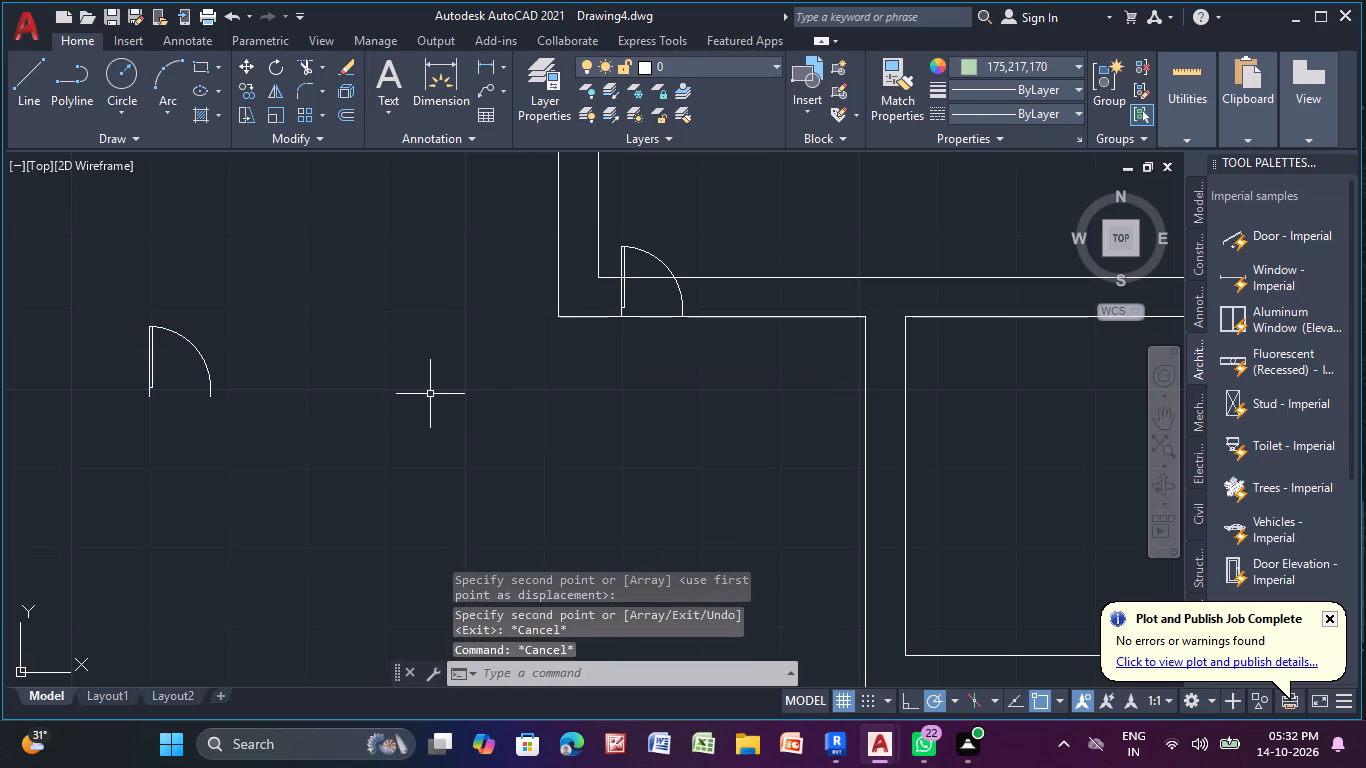
Rotate the small living-room door above the centre table by 270 degrees.
left_click(307, 69)
left_click(198, 357)
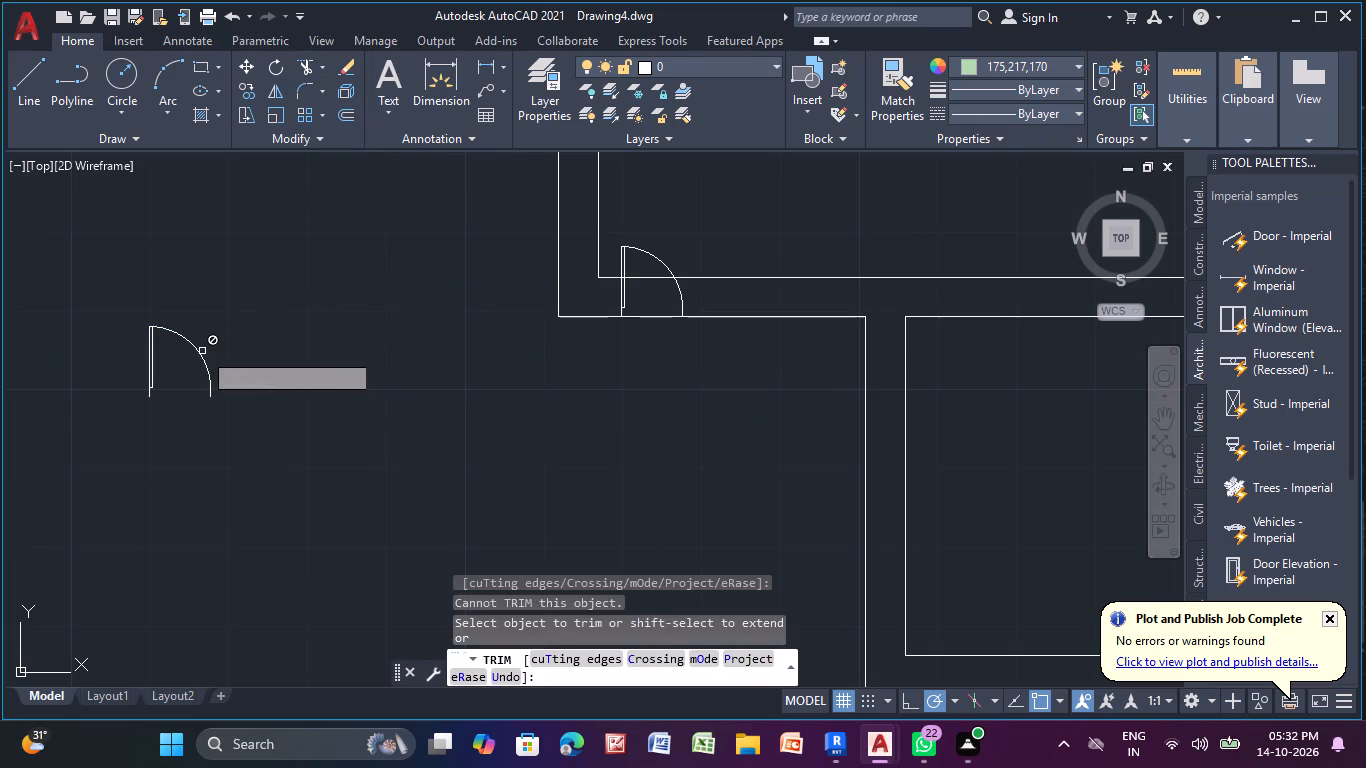
left_click(269, 62)
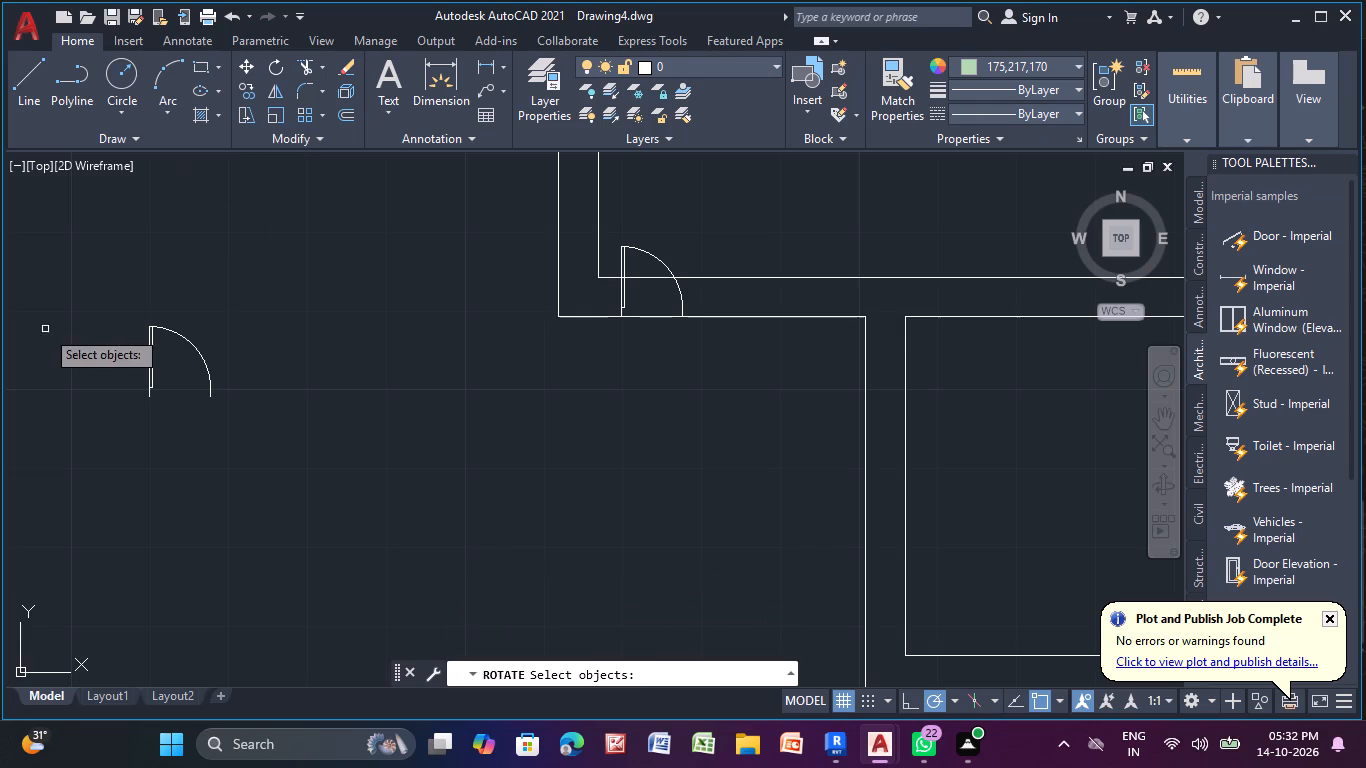
left_click(168, 332)
right_click(168, 332)
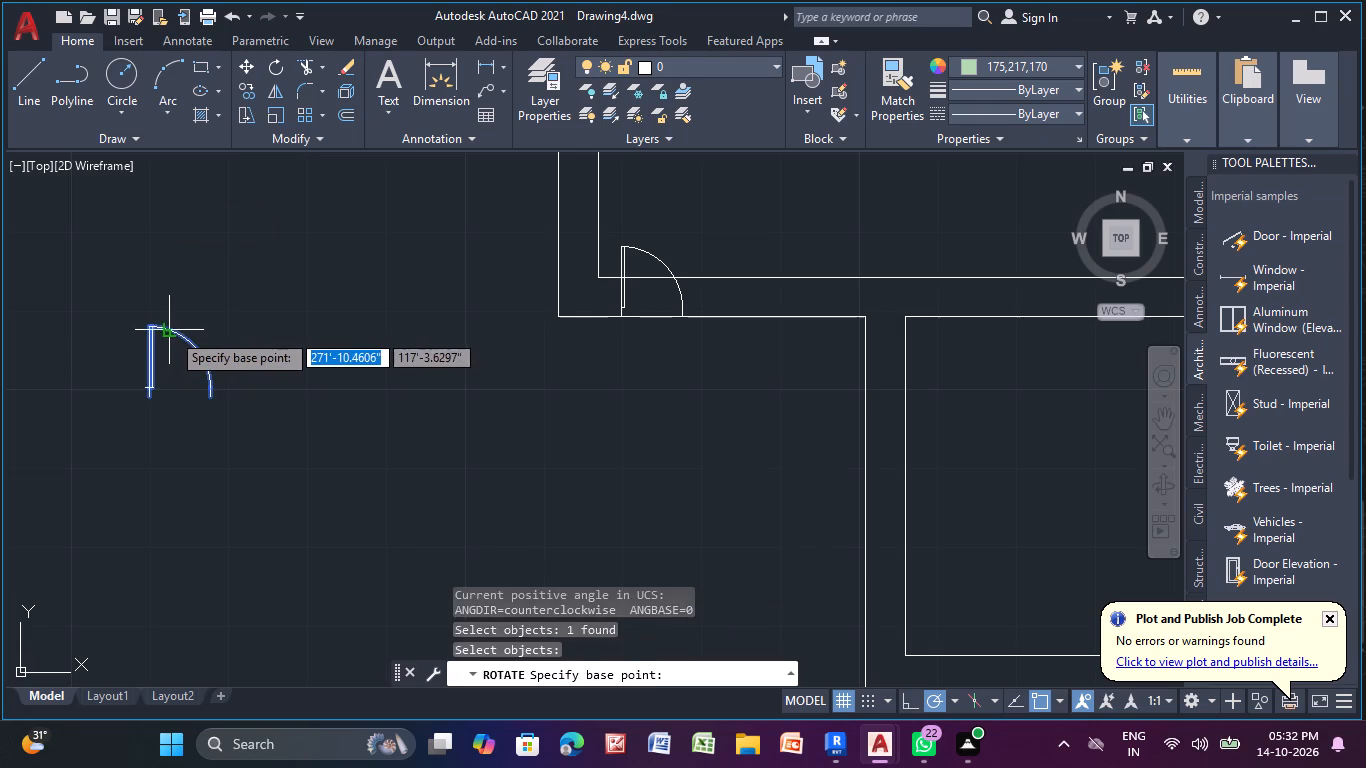
left_click(171, 332)
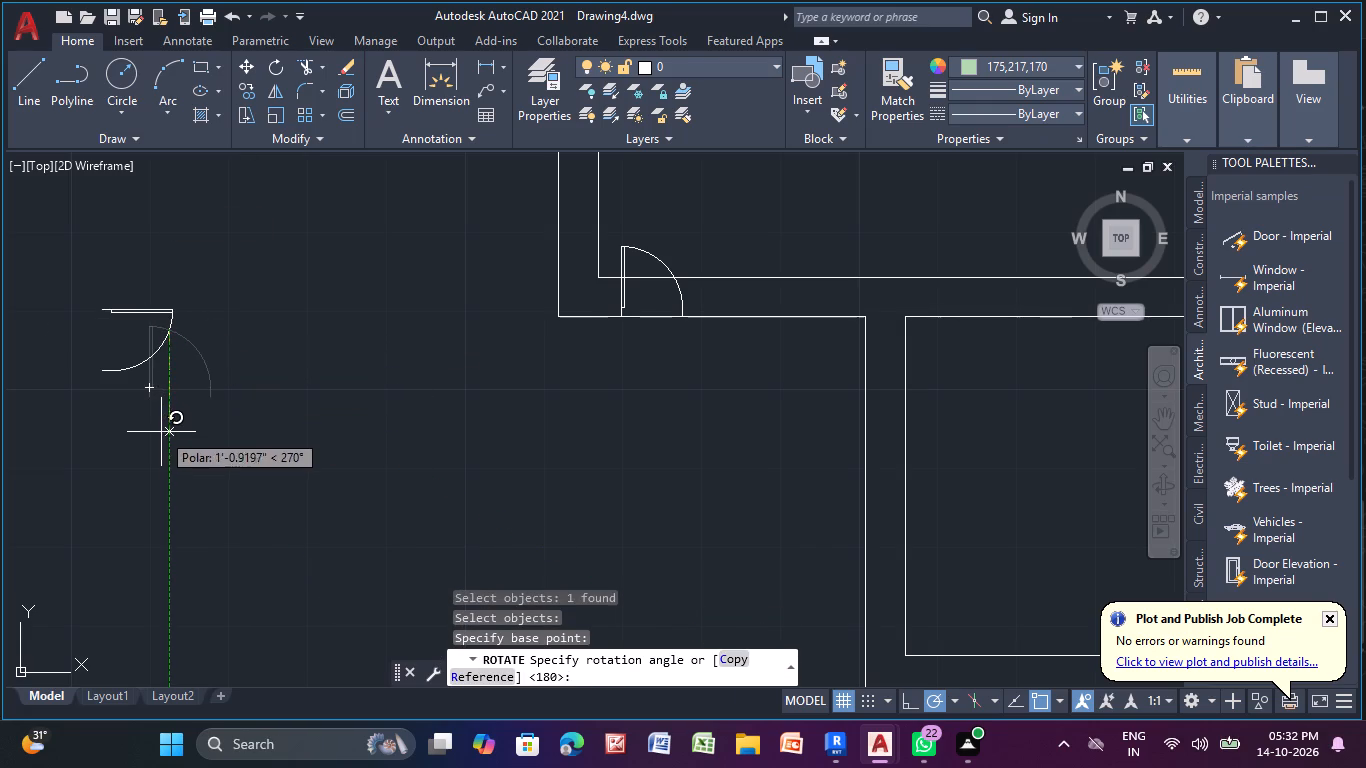
left_click(161, 434)
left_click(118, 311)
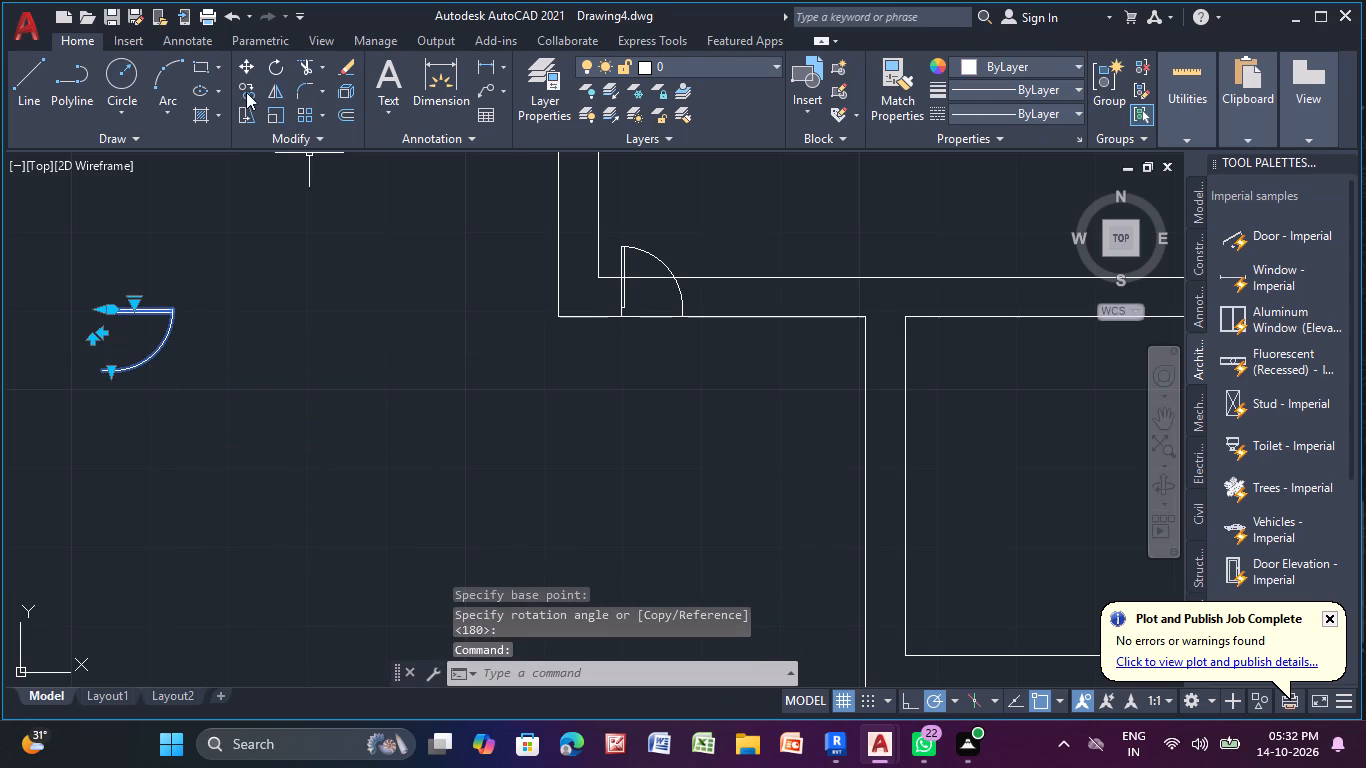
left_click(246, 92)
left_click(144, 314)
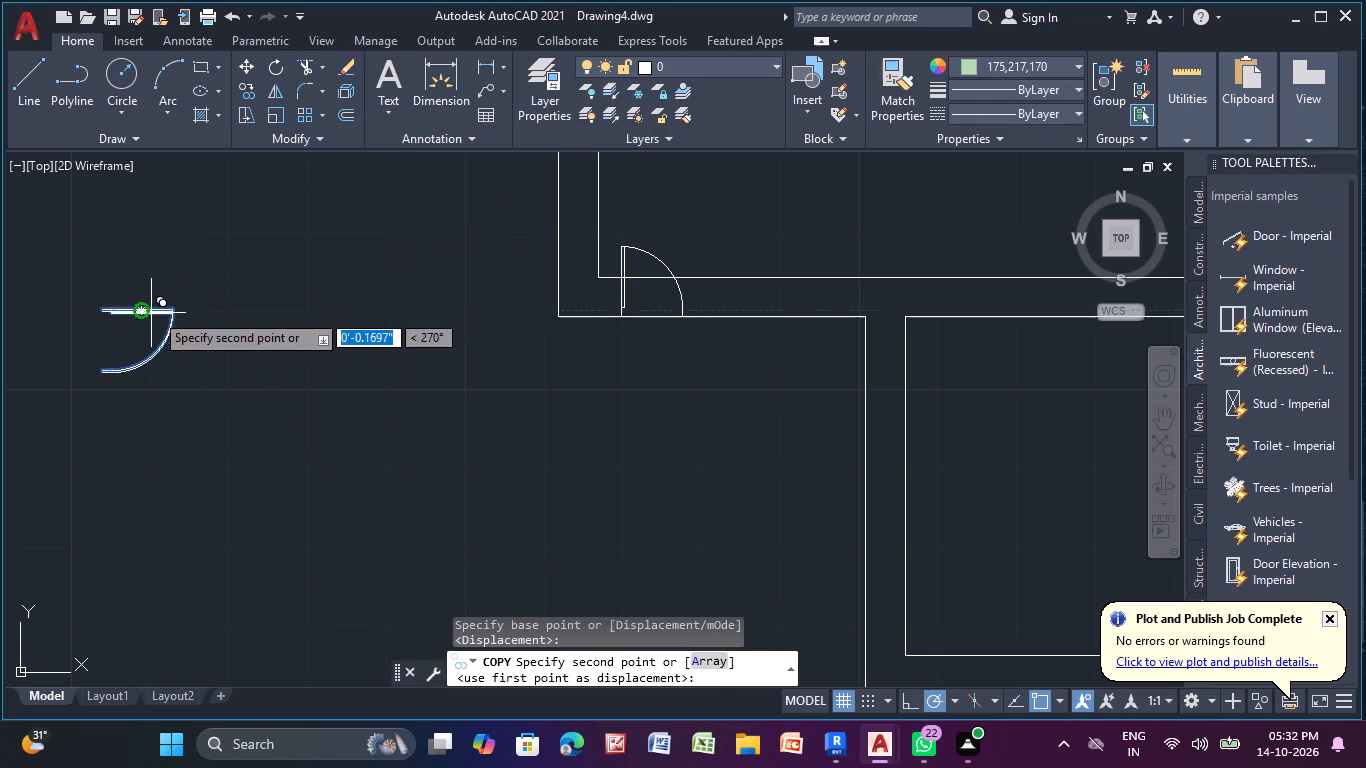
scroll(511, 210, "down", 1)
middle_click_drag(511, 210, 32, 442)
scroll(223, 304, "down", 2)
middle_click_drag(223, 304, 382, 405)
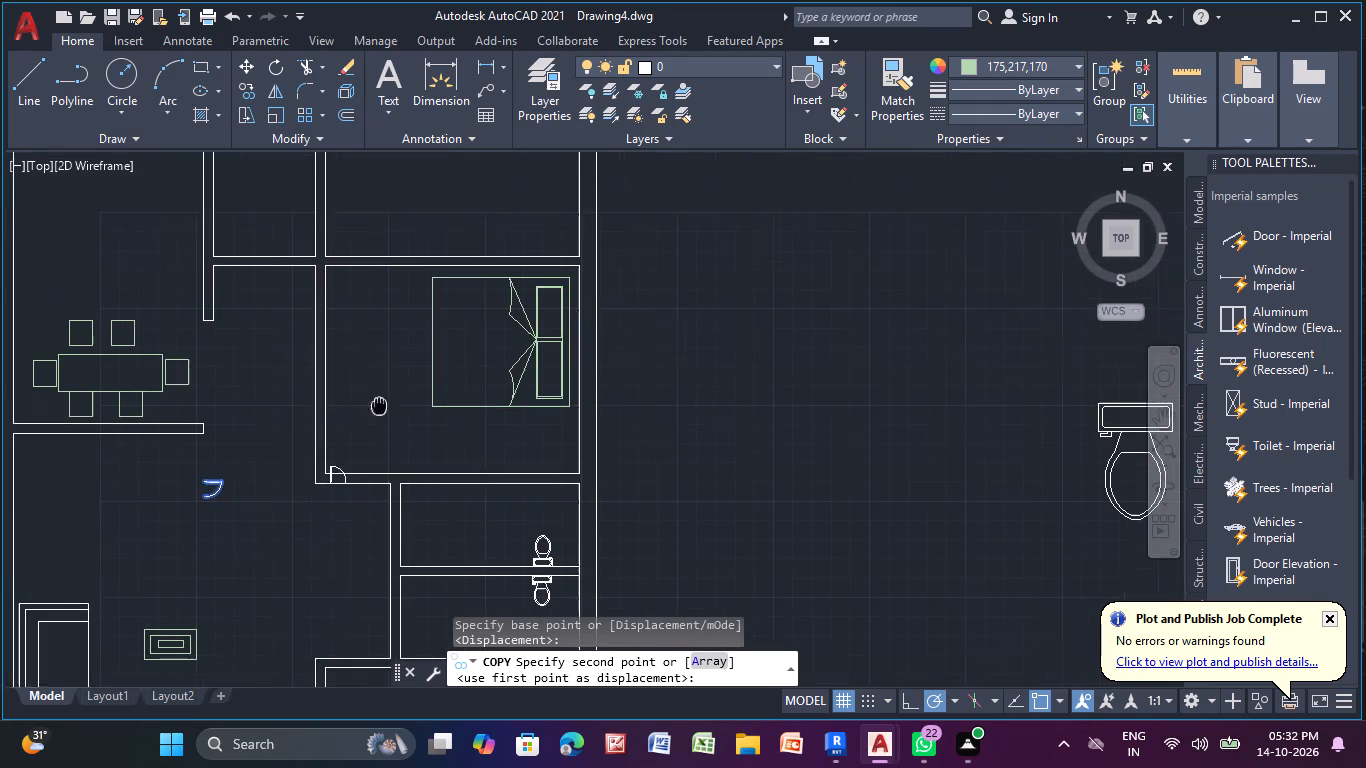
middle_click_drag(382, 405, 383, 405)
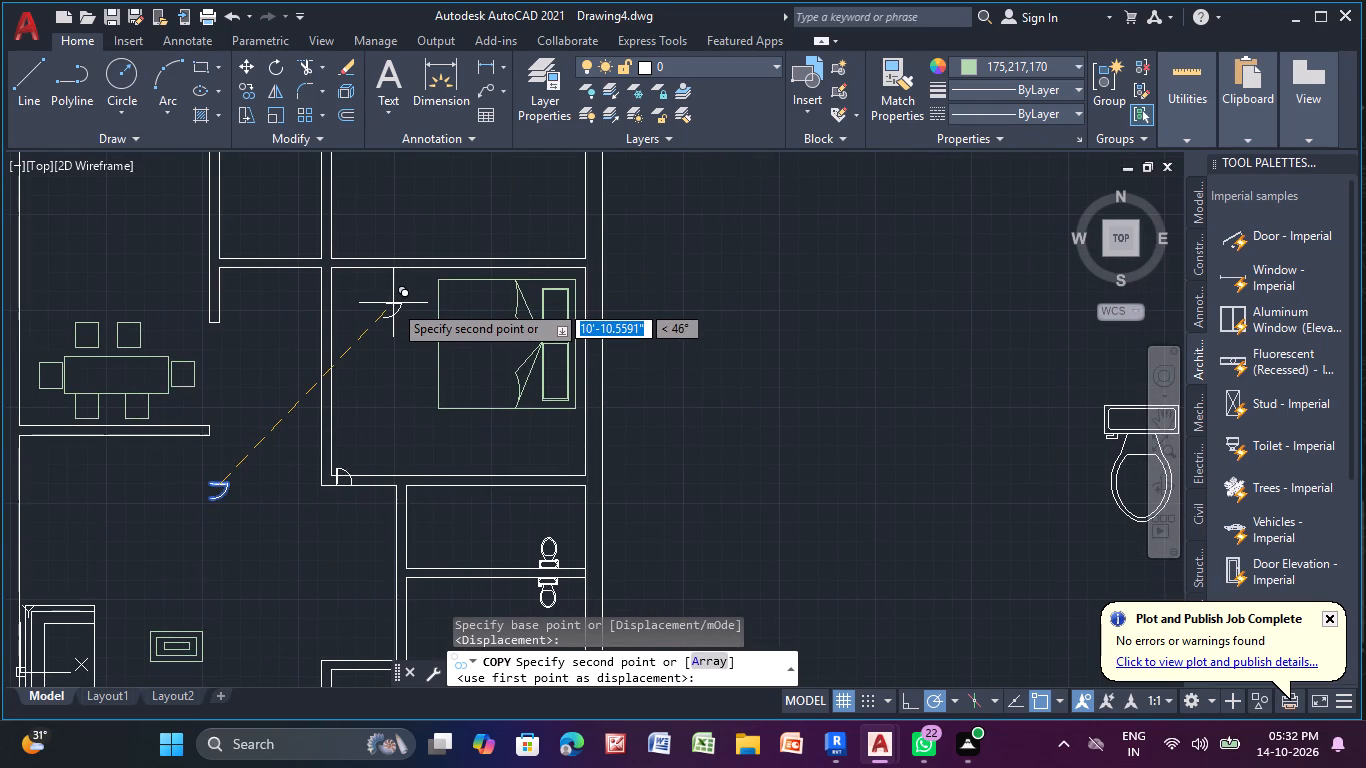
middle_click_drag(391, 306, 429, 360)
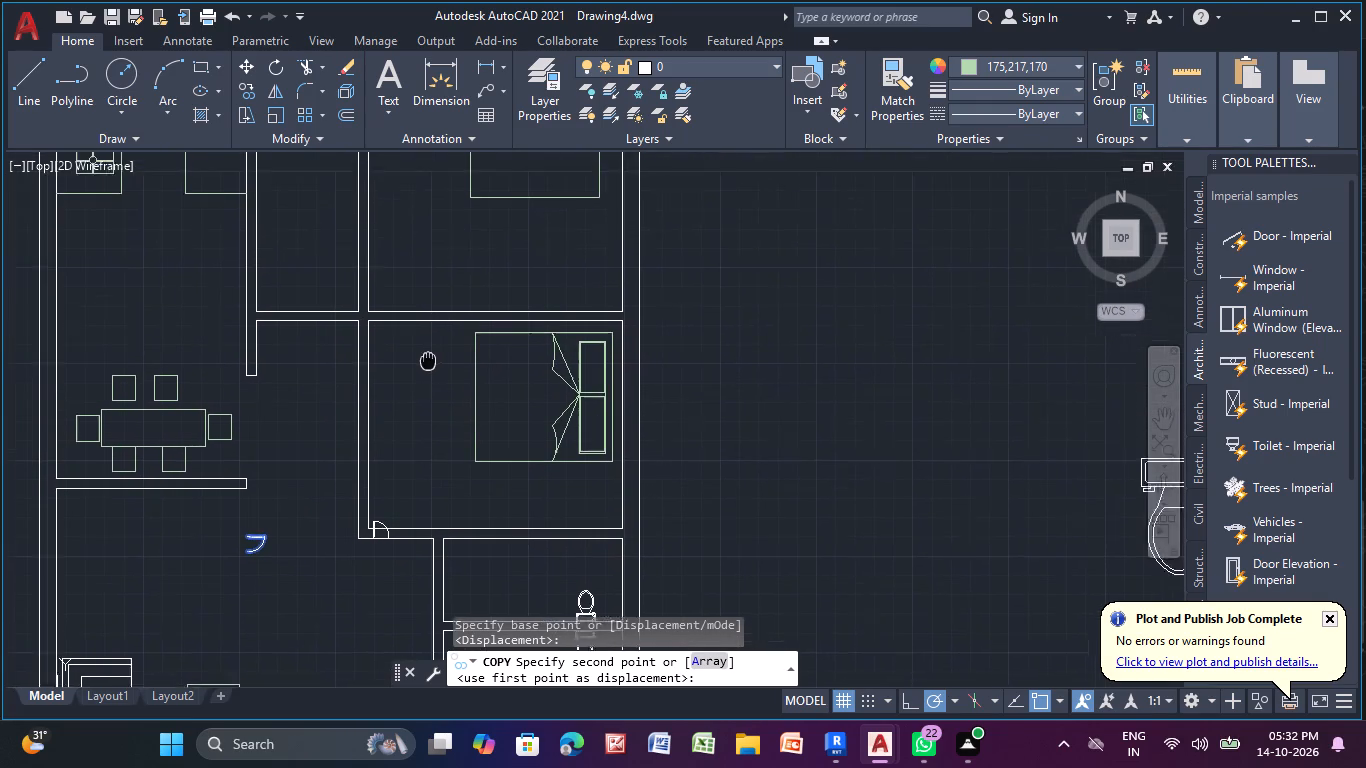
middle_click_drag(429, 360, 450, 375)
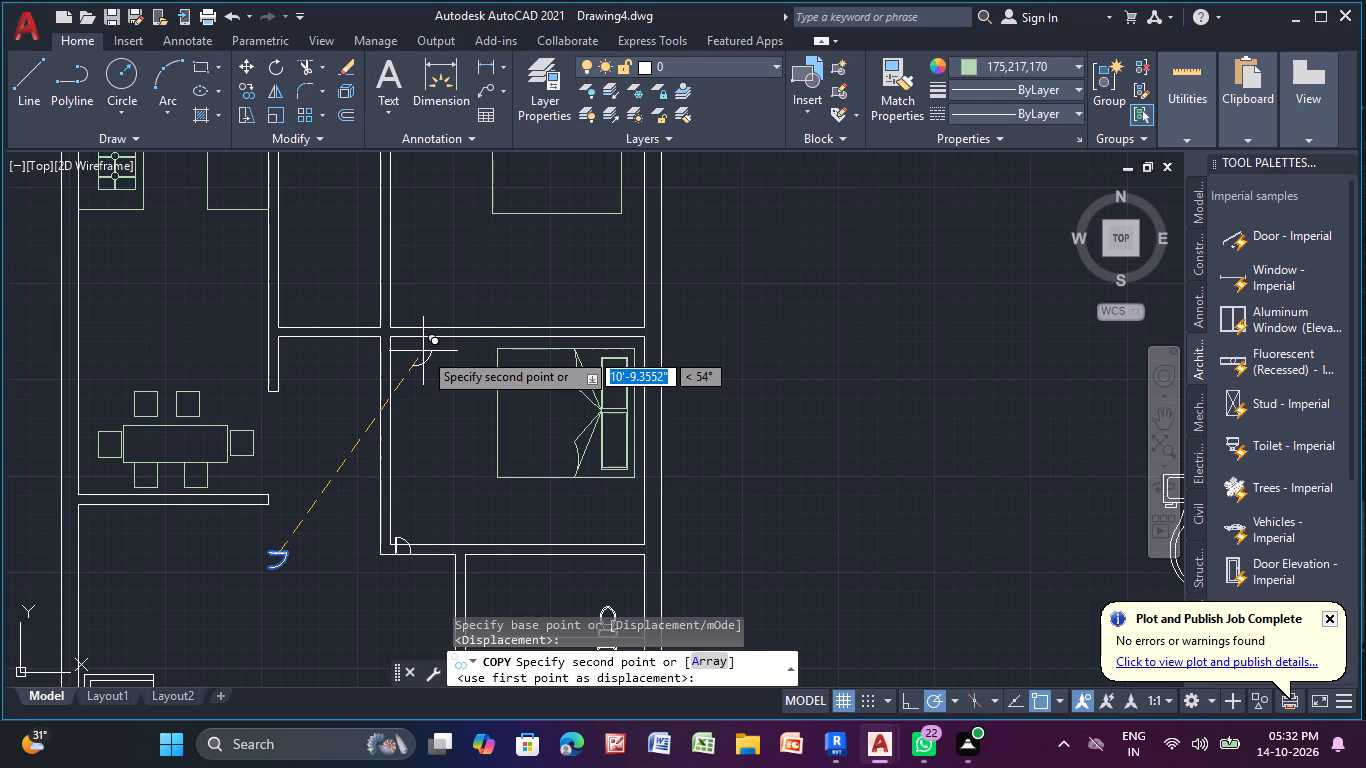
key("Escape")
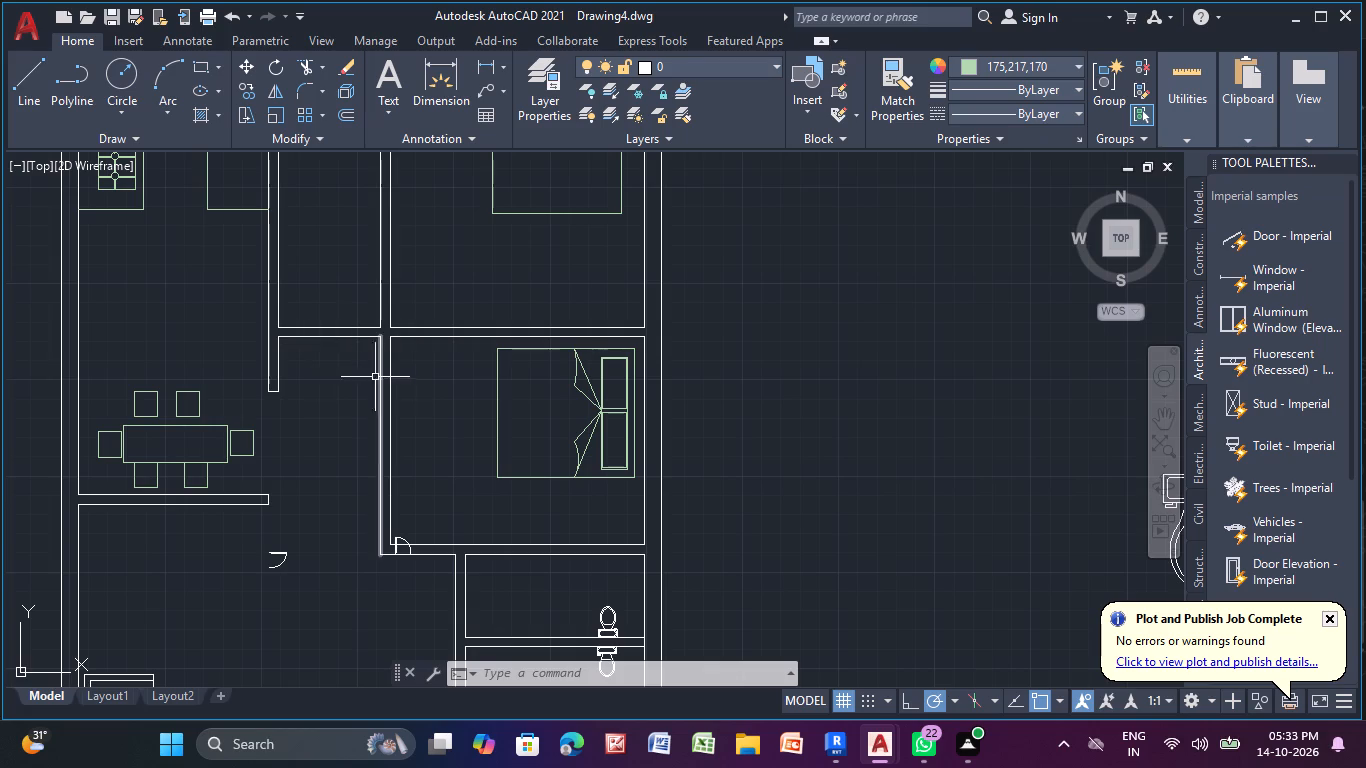
Set the current object colour to ByLayer.
middle_click_drag(289, 278, 277, 357)
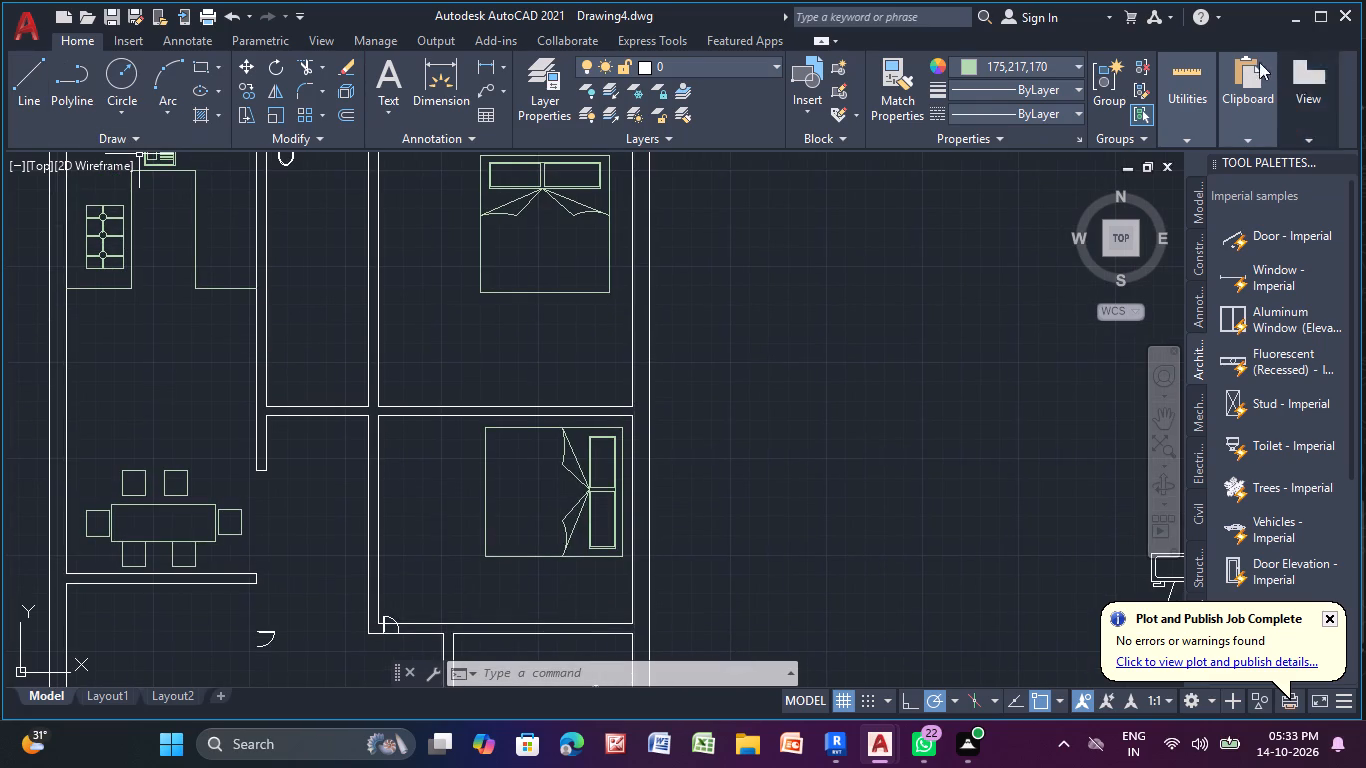
left_click(1066, 62)
left_click(994, 92)
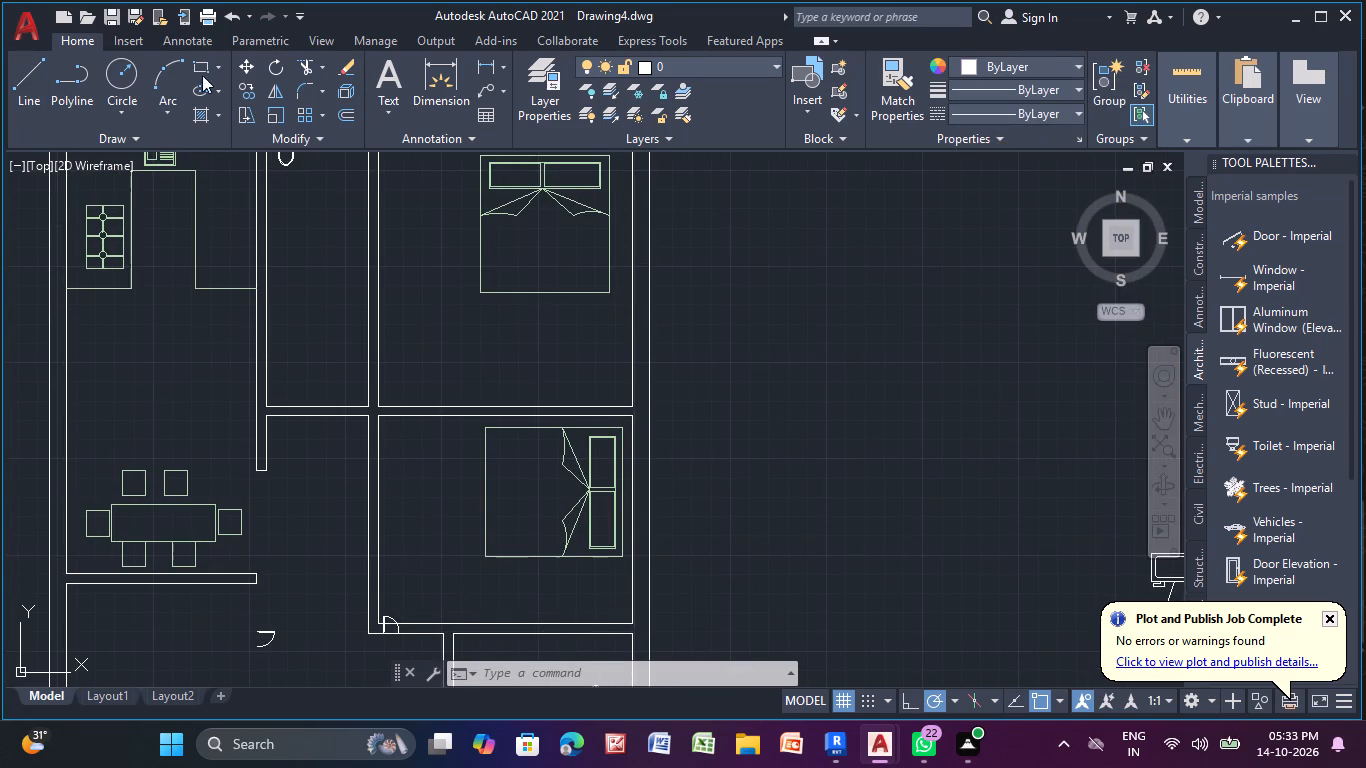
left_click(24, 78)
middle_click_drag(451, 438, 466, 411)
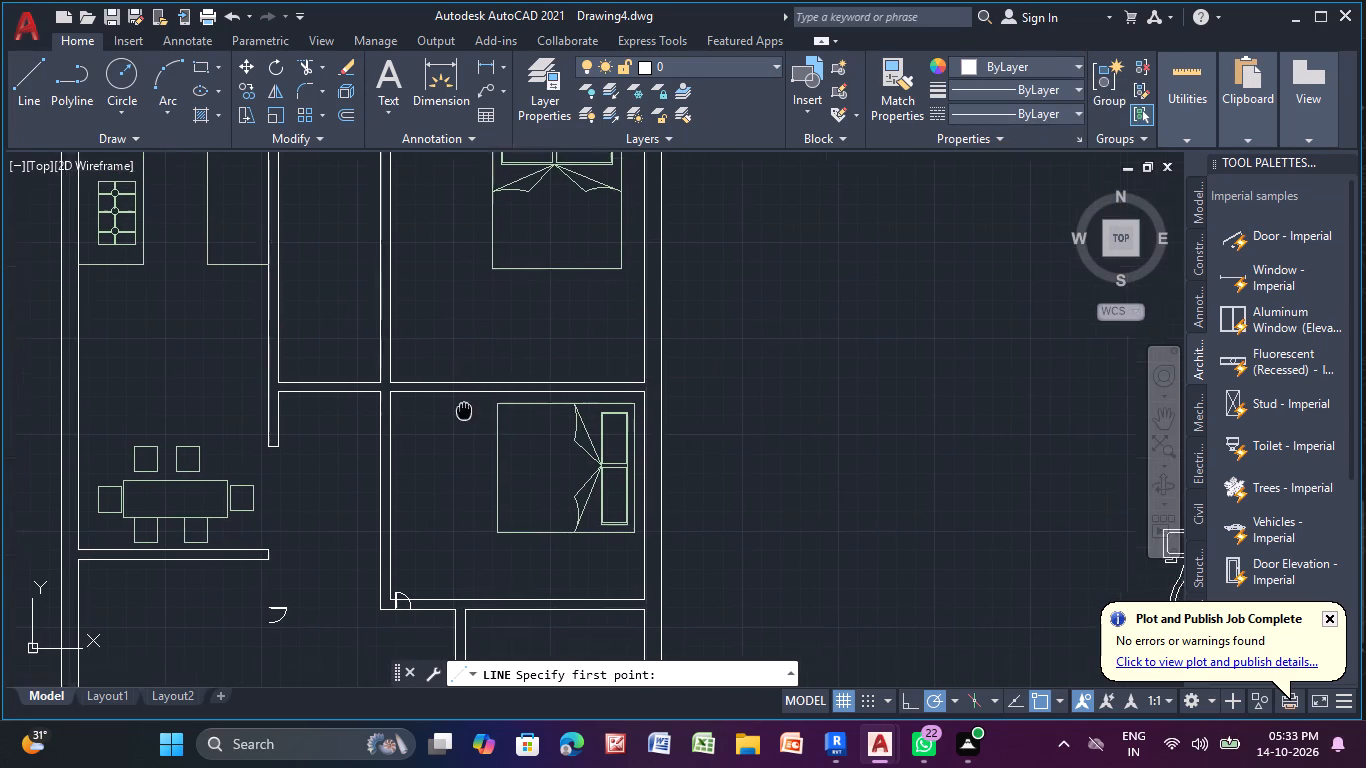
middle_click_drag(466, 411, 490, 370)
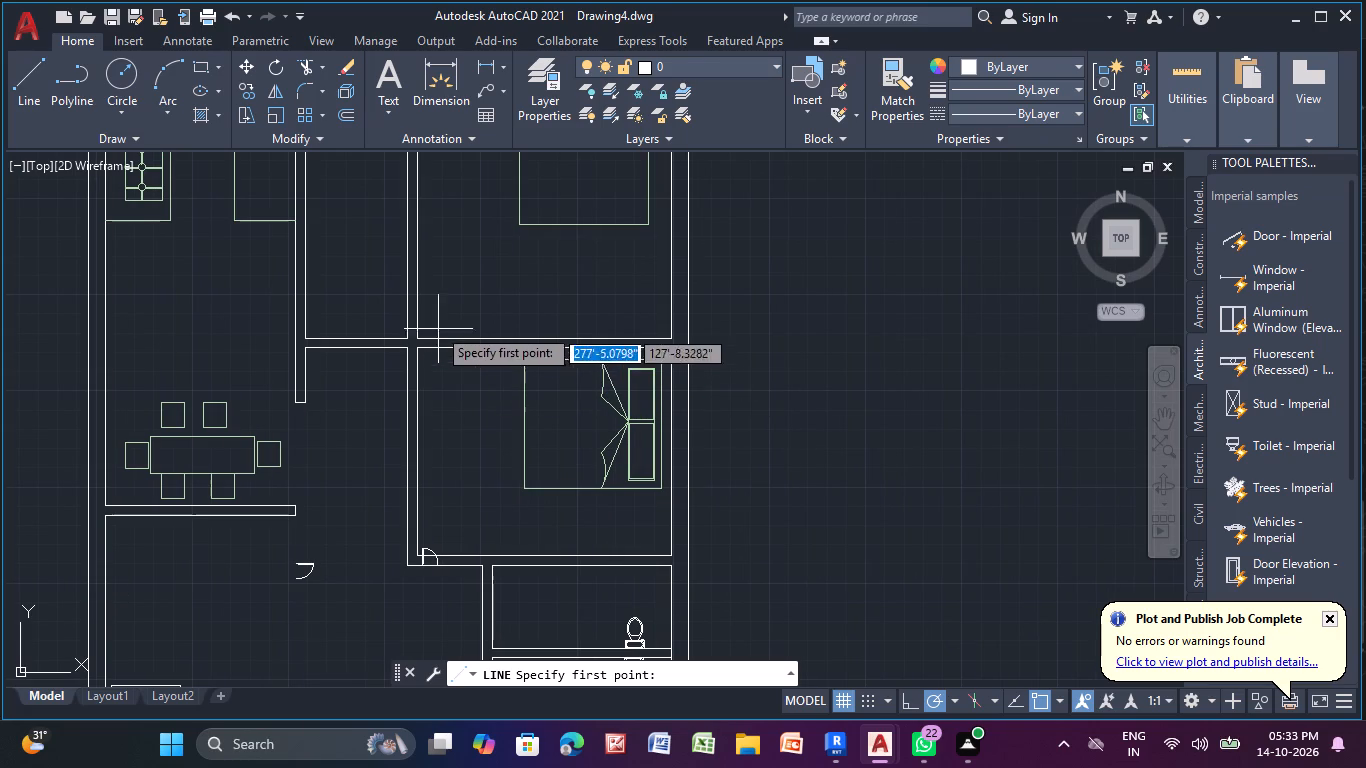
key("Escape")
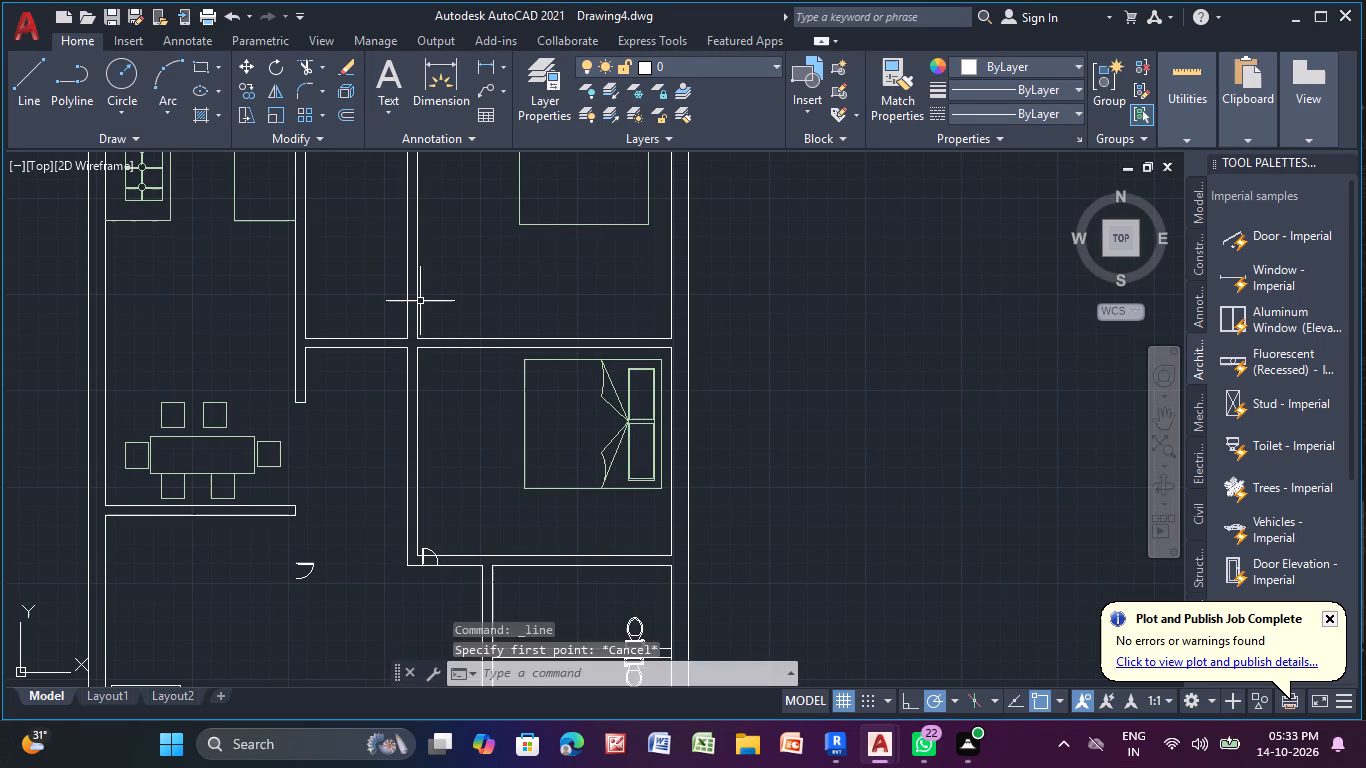
Rotate the small living-room door by a further 180 degrees.
middle_click_drag(320, 605, 304, 437)
scroll(305, 431, "up", 1)
left_click(280, 378)
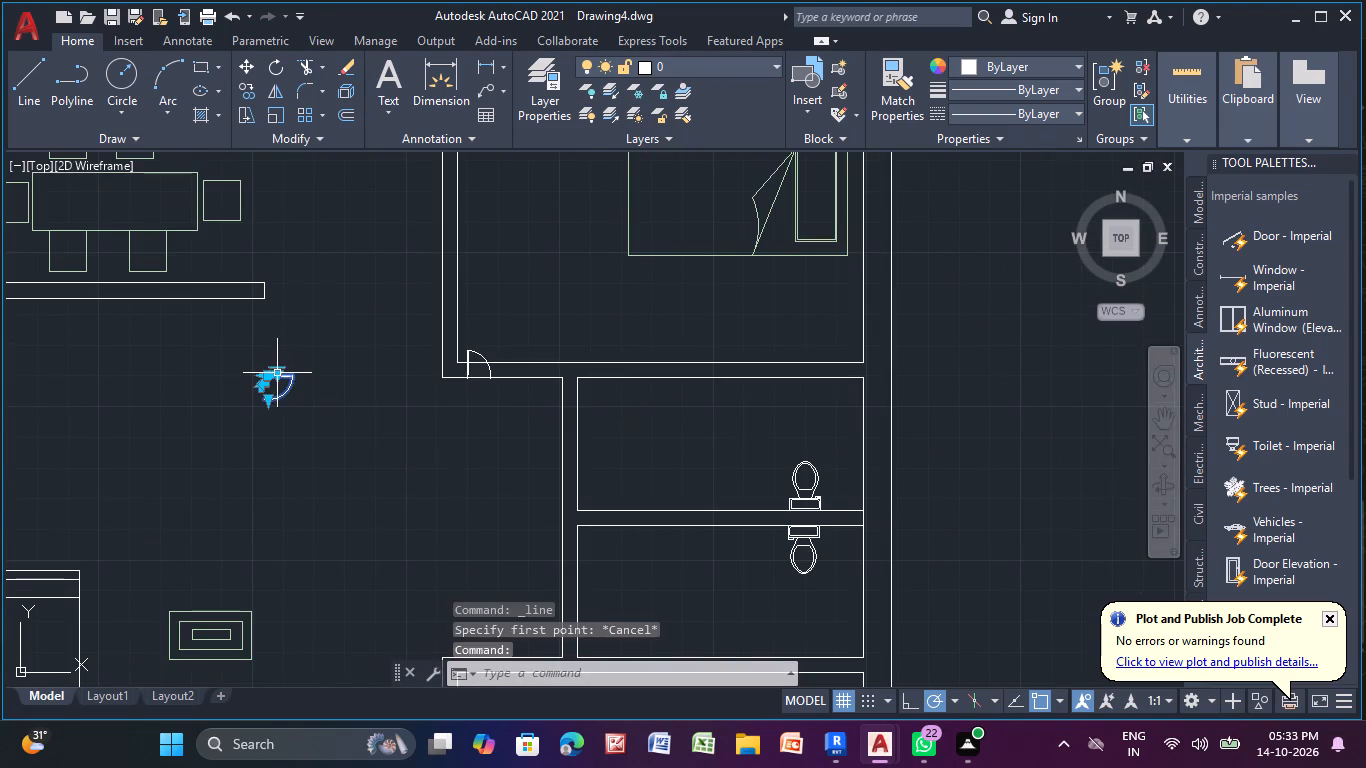
left_click(272, 63)
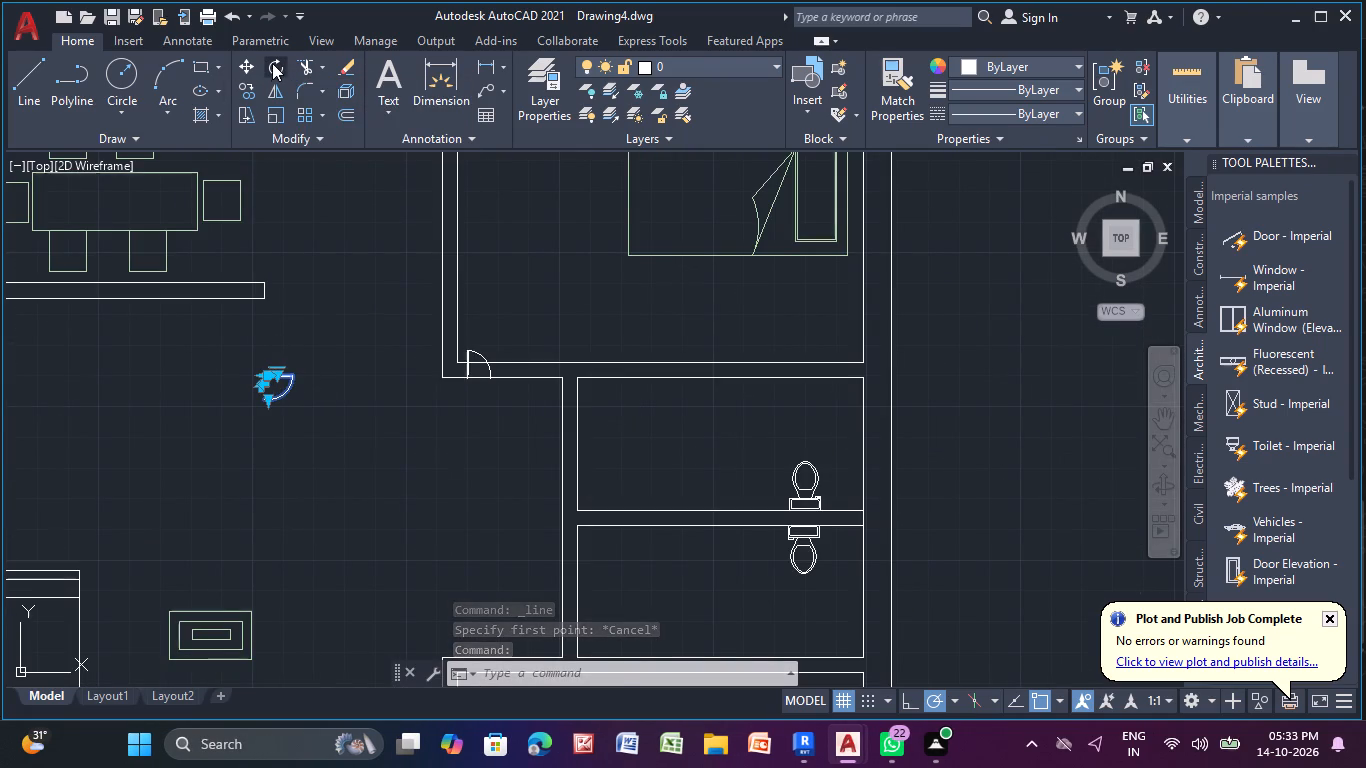
left_click(290, 378)
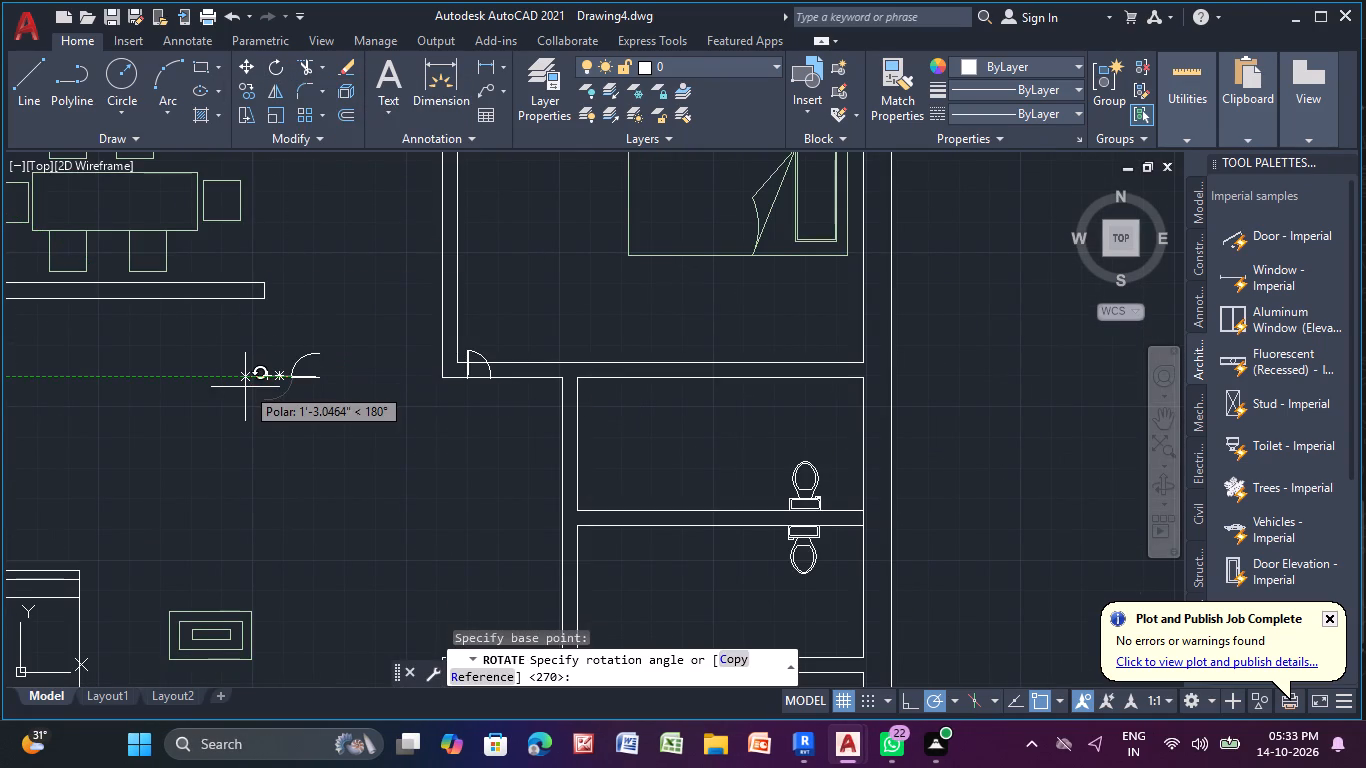
left_click(244, 385)
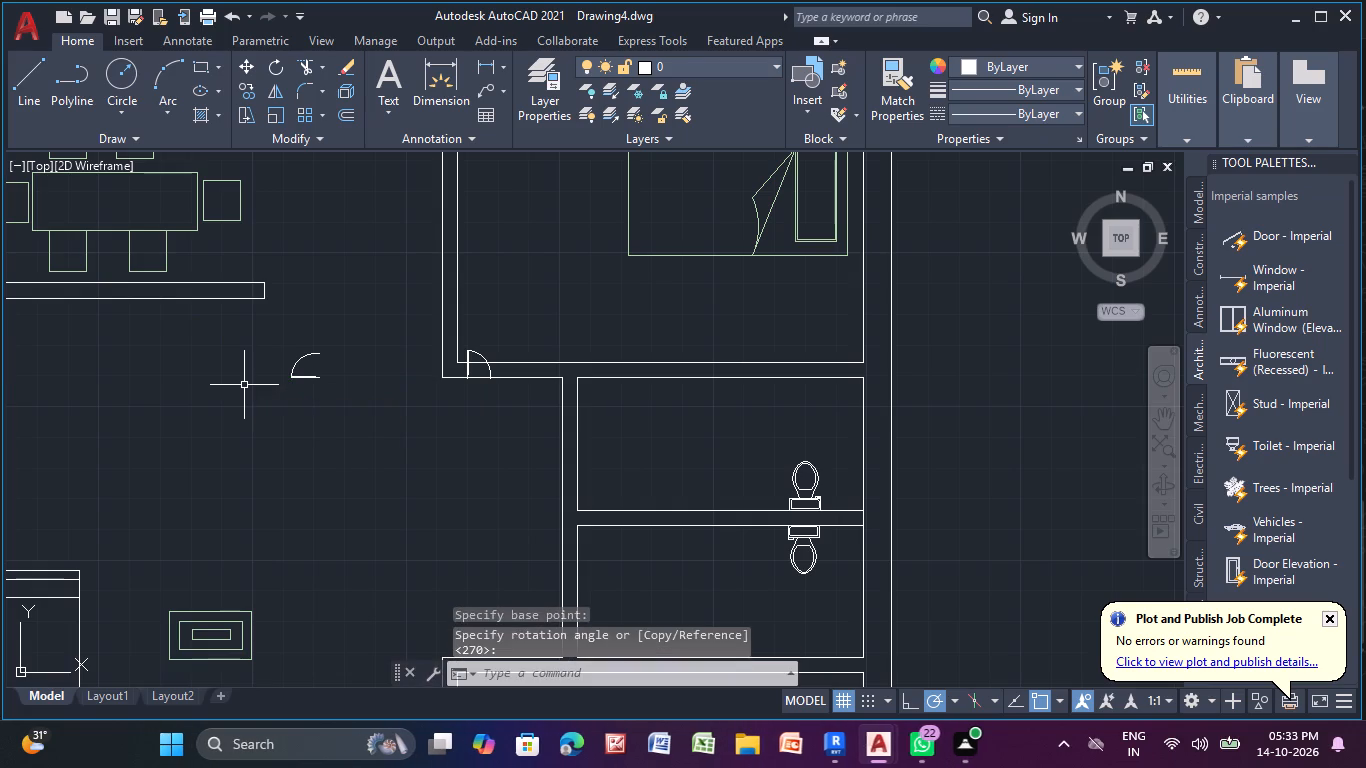
Copy the rotated door once into the wall between the top bathroom and the top bedroom, just above that wall's lower end.
left_click(293, 382)
left_click(303, 377)
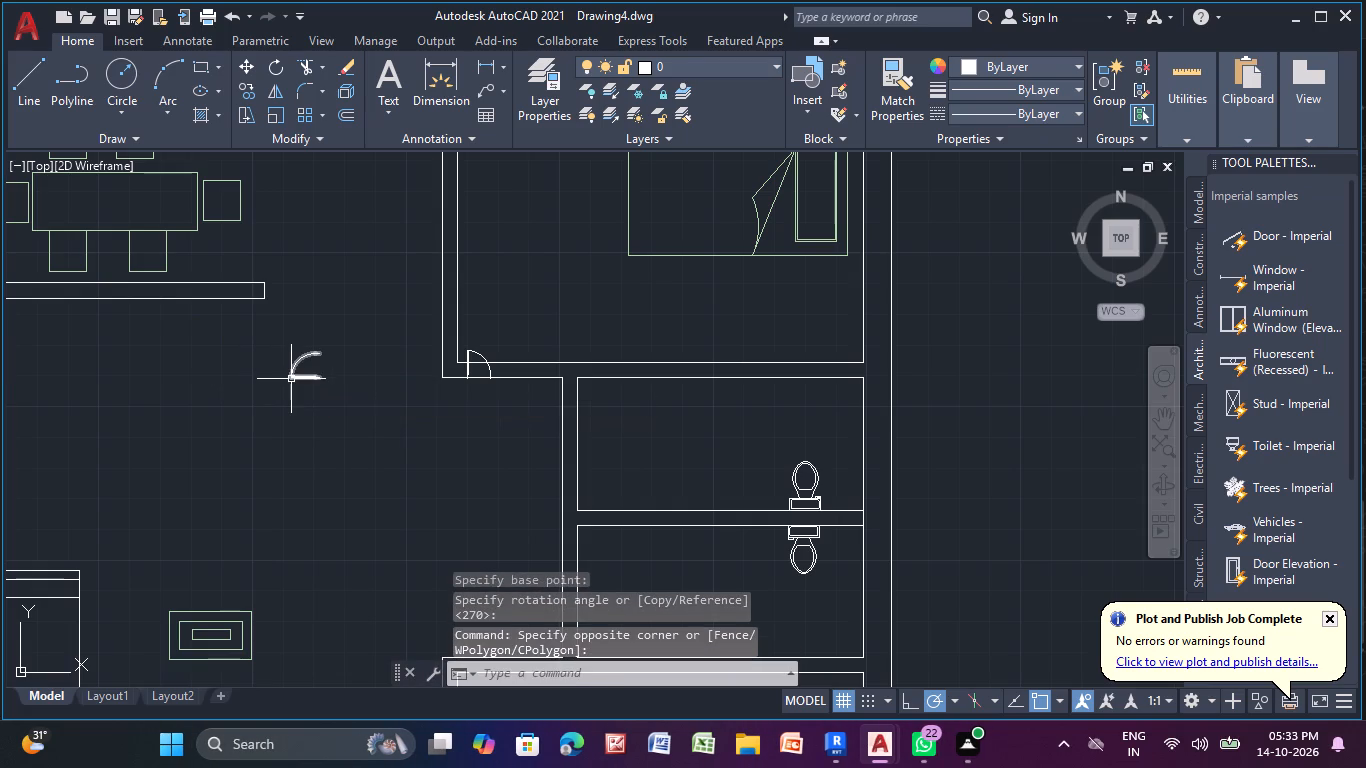
left_click(291, 379)
scroll(299, 365, "up", 3)
scroll(300, 354, "down", 2)
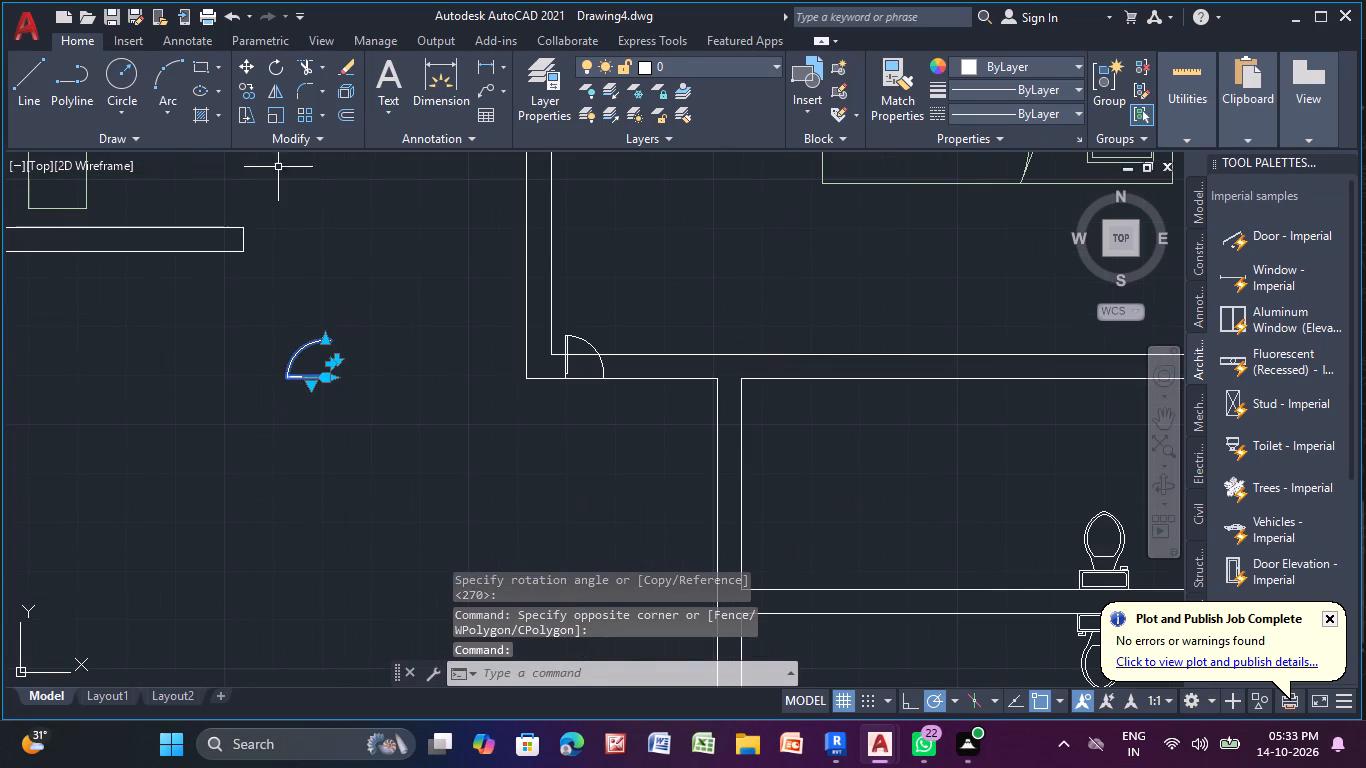
left_click(246, 90)
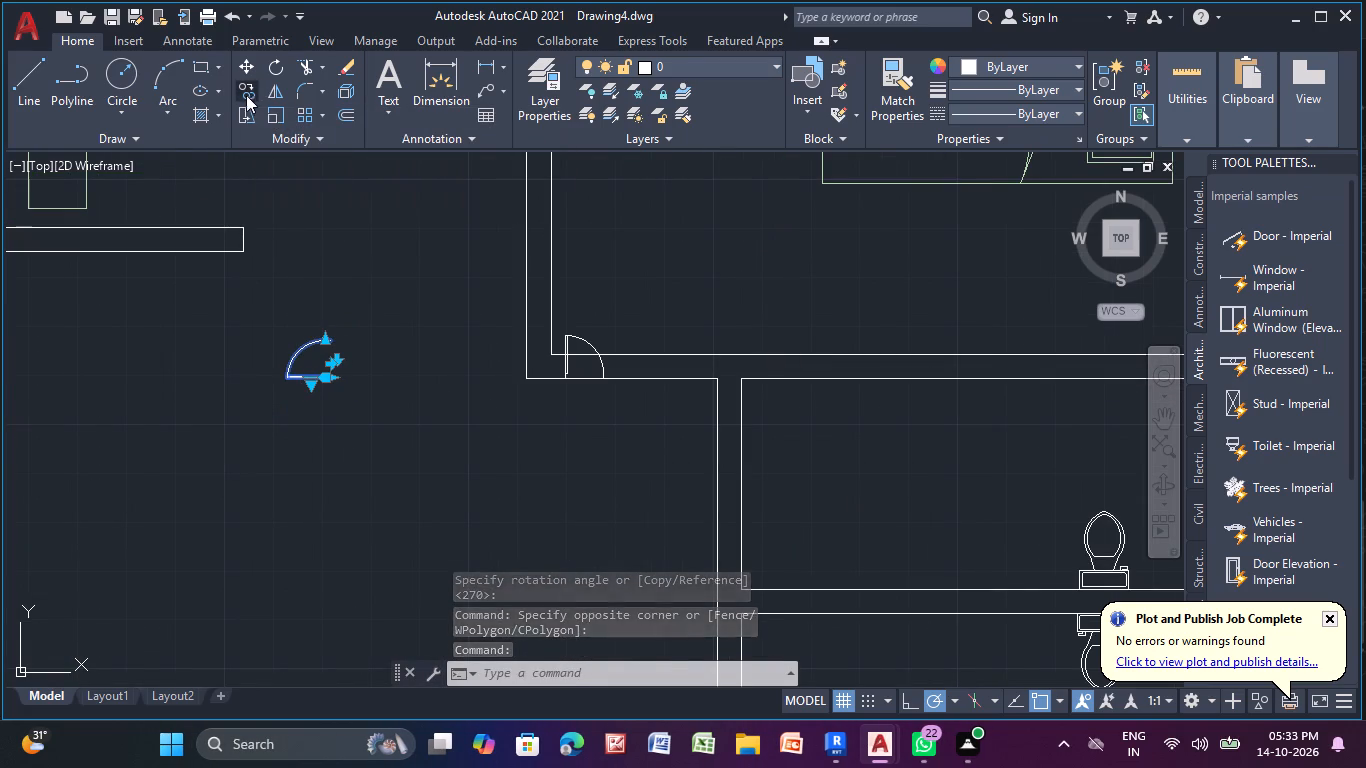
left_click(307, 371)
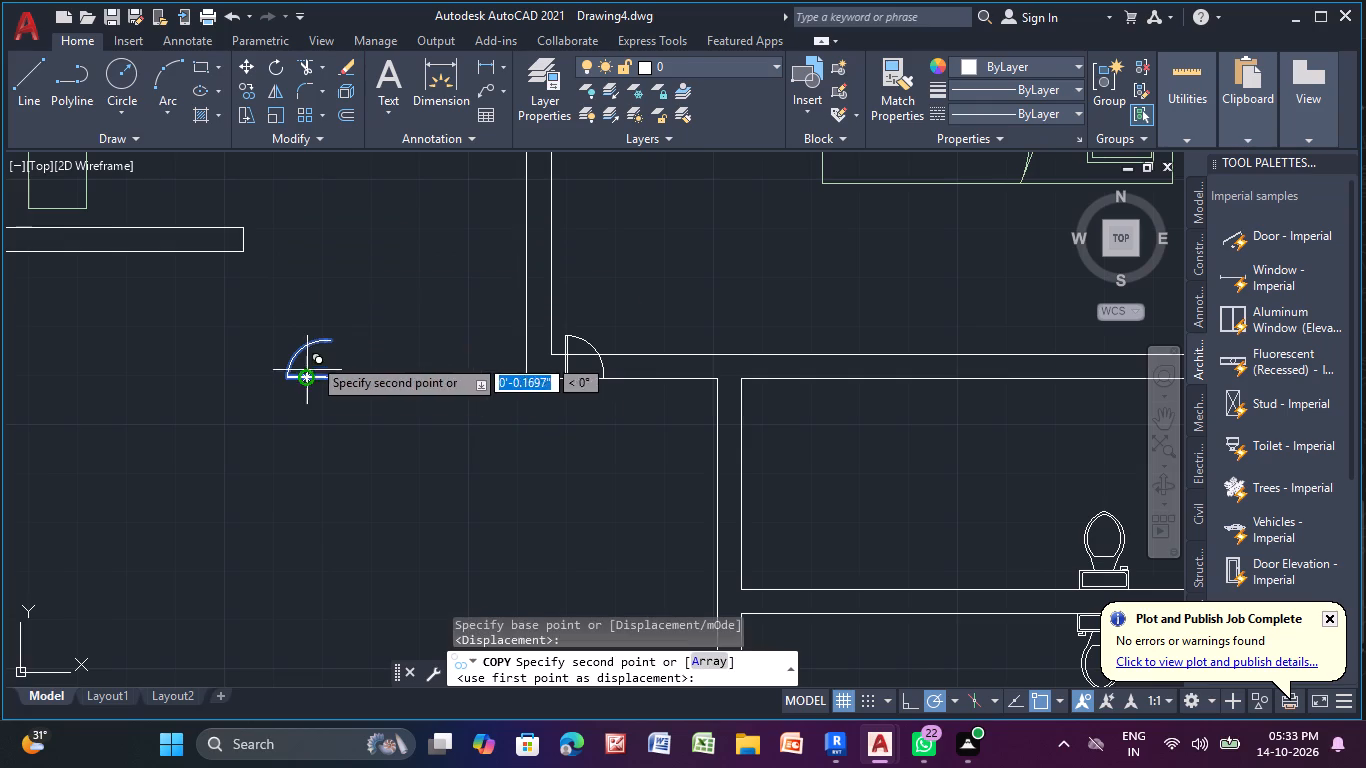
scroll(342, 209, "down", 1)
middle_click_drag(338, 213, 269, 560)
scroll(364, 269, "up", 3)
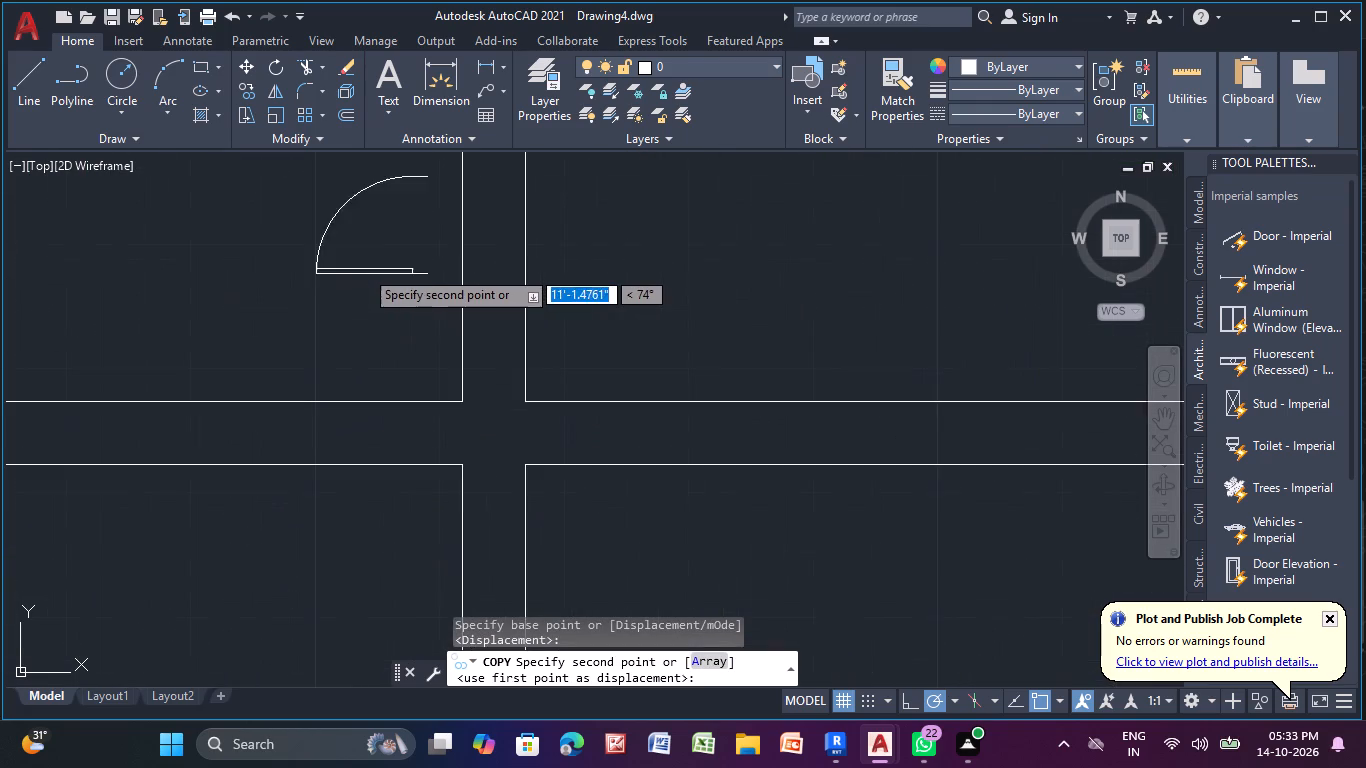
middle_click_drag(364, 269, 285, 446)
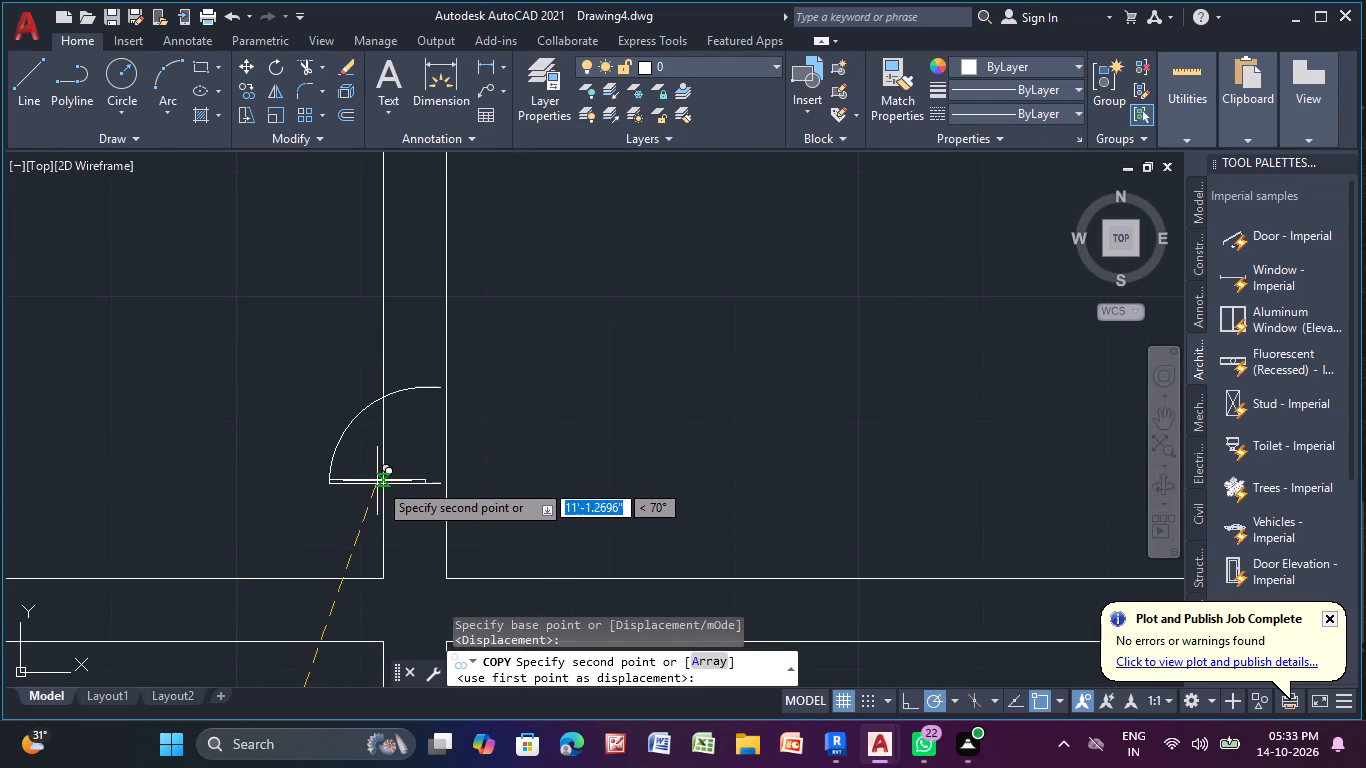
left_click(383, 486)
scroll(573, 461, "down", 4)
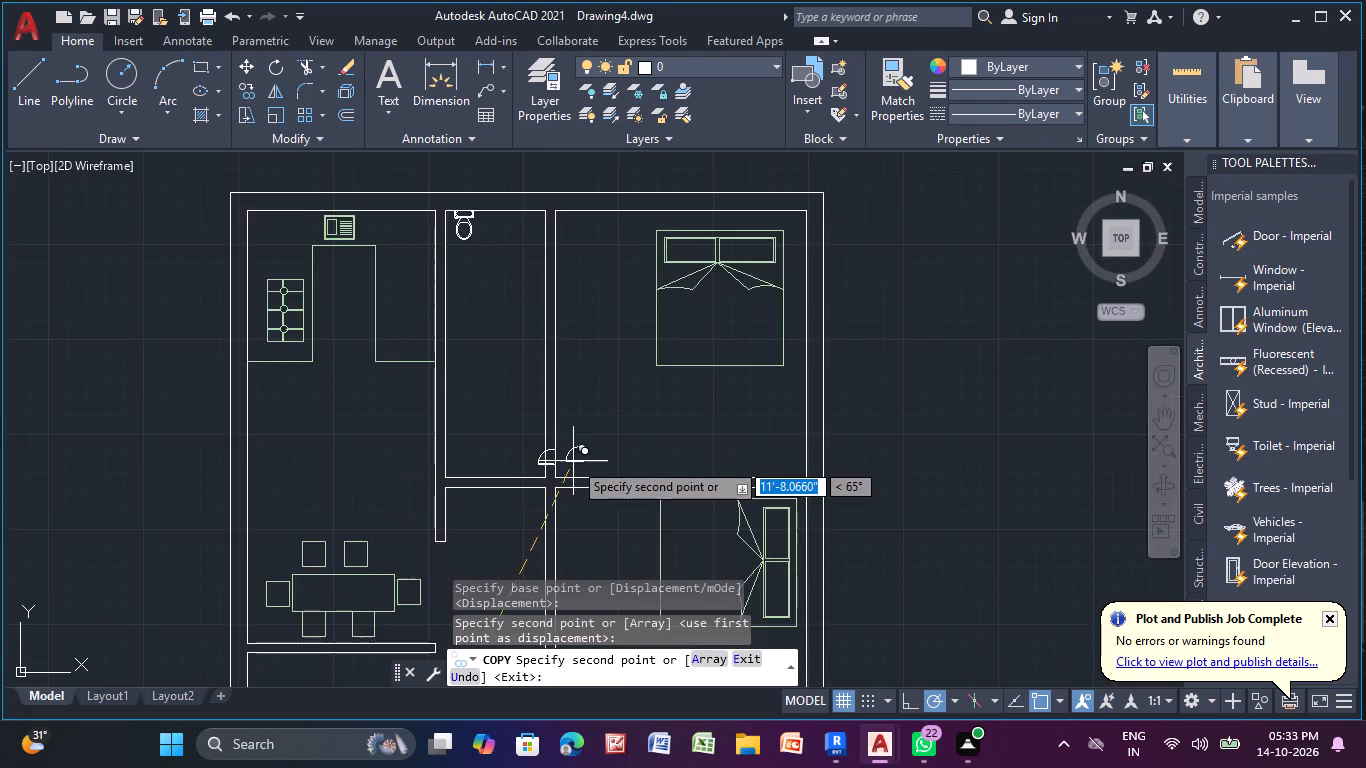
middle_click_drag(573, 461, 474, 398)
scroll(459, 399, "up", 4)
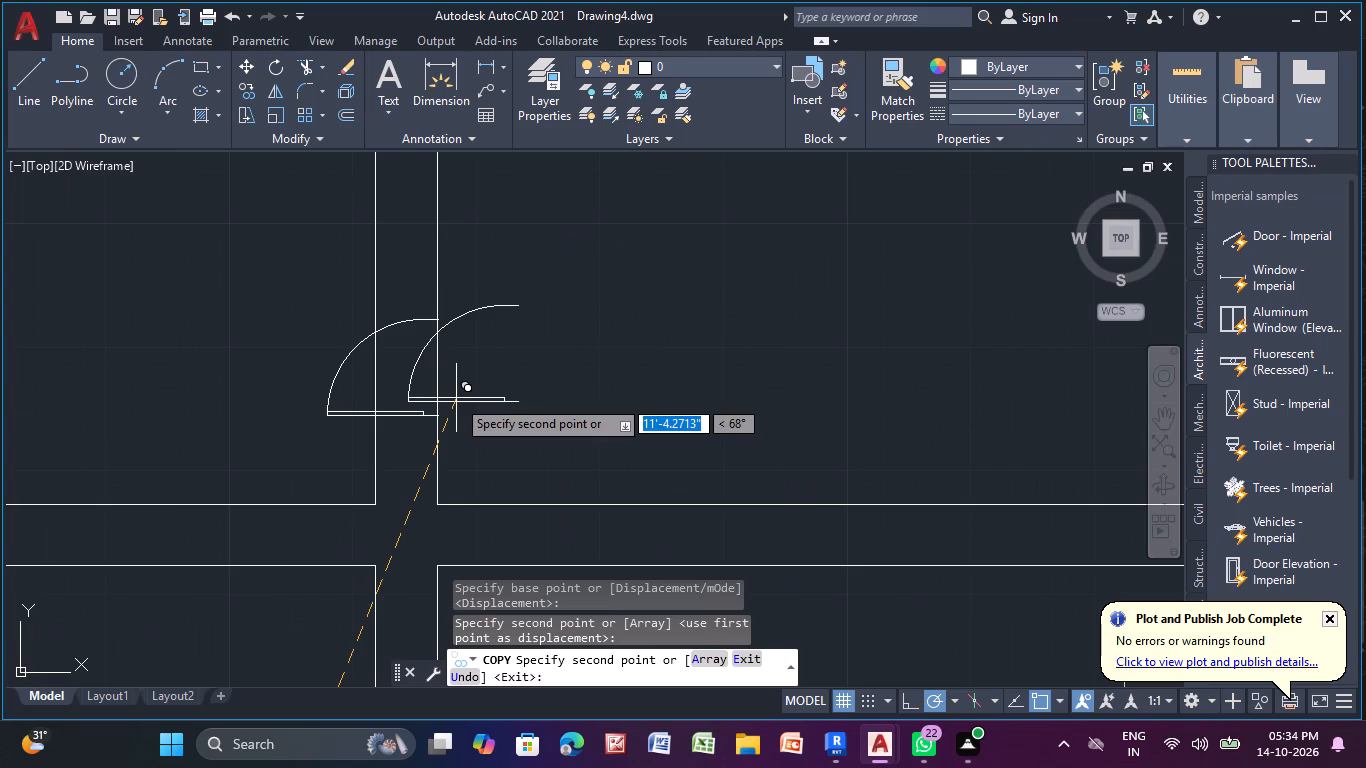
key("Escape")
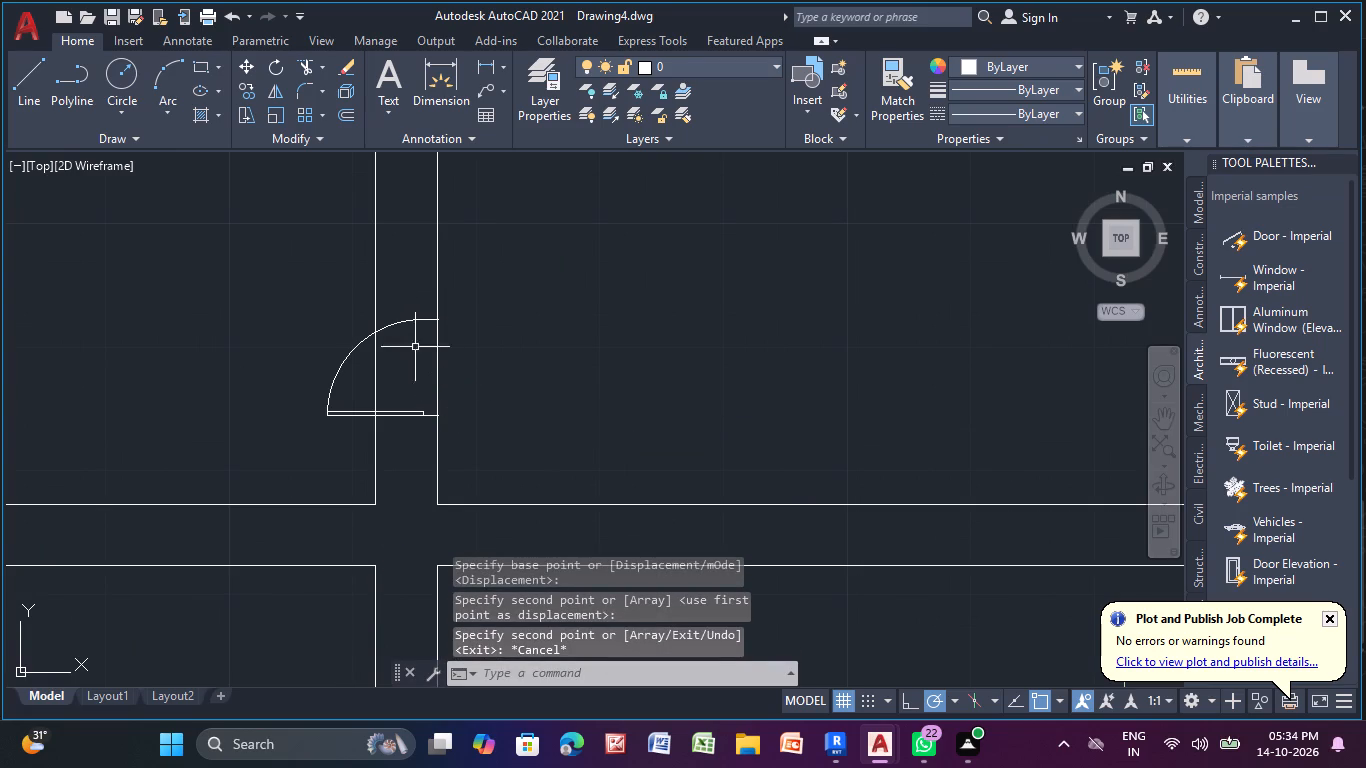
Rotate the small loose living-room door above the centre table by 180 degrees.
scroll(399, 418, "down", 1)
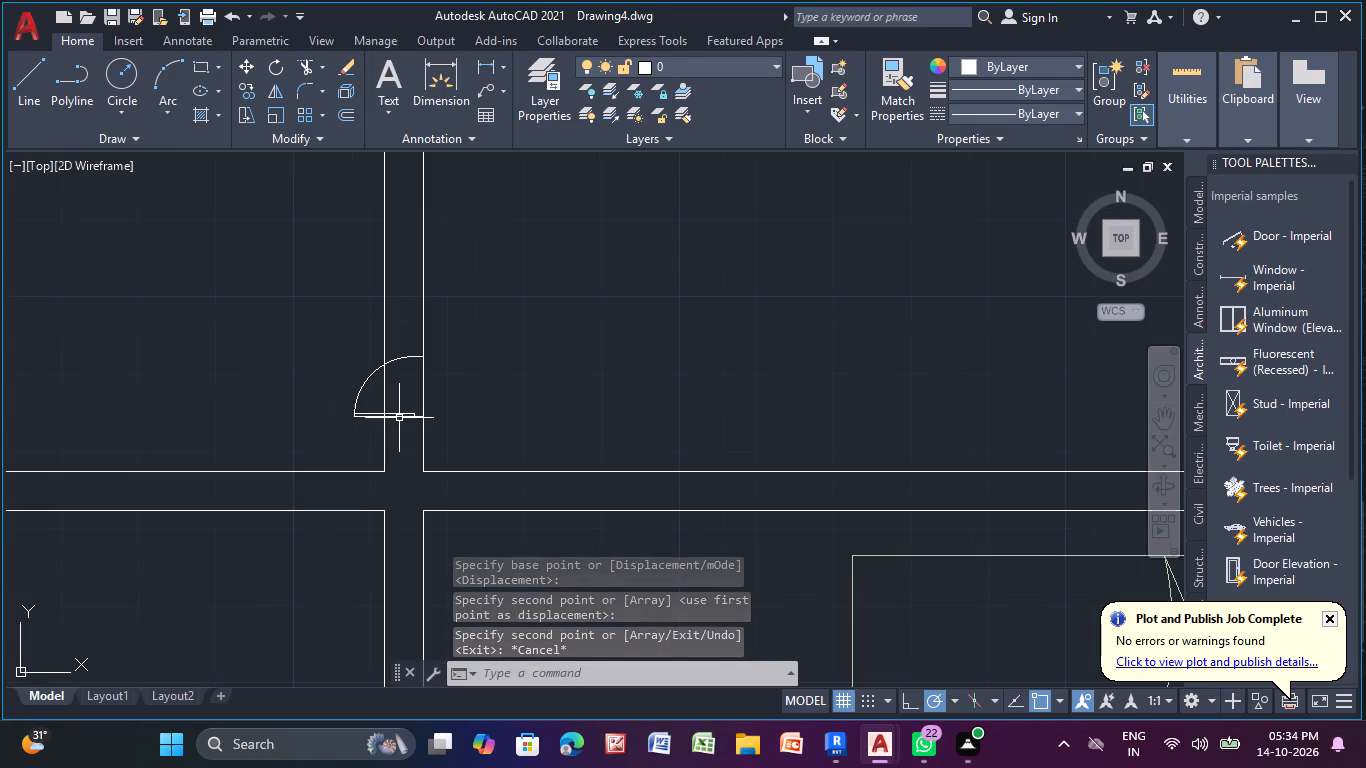
middle_click_drag(399, 418, 255, 321)
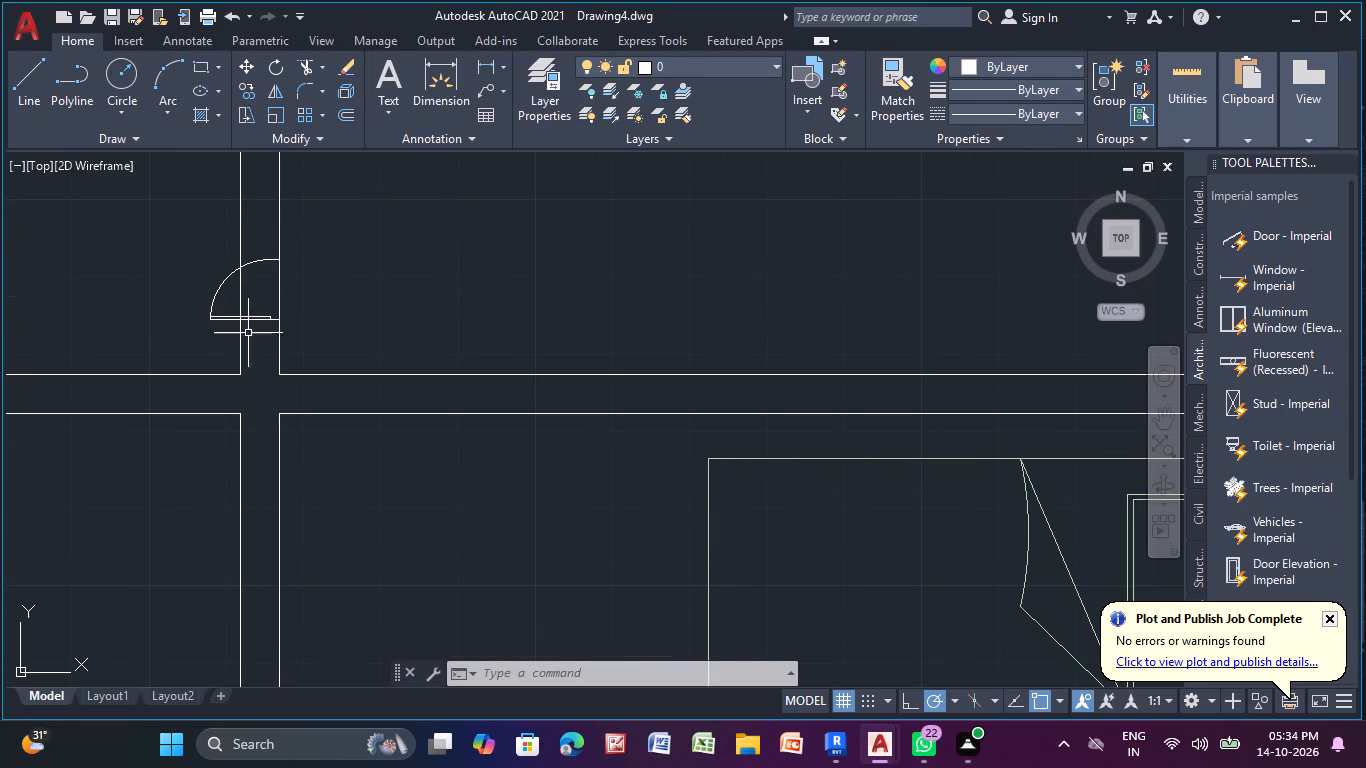
scroll(171, 330, "down", 2)
middle_click_drag(170, 336, 313, 263)
scroll(257, 366, "down", 1)
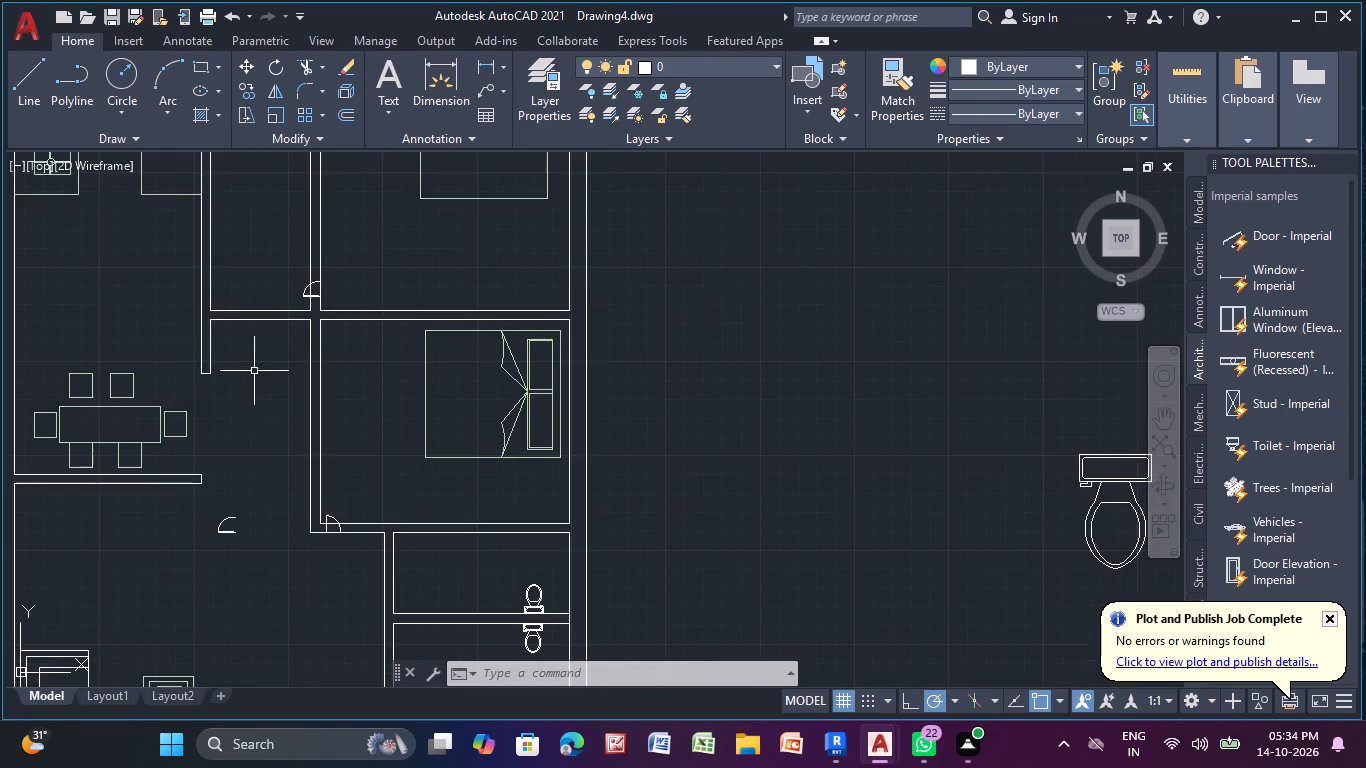
middle_click_drag(251, 371, 246, 263)
scroll(242, 252, "up", 1)
left_click(200, 505)
middle_click_drag(232, 478, 252, 292)
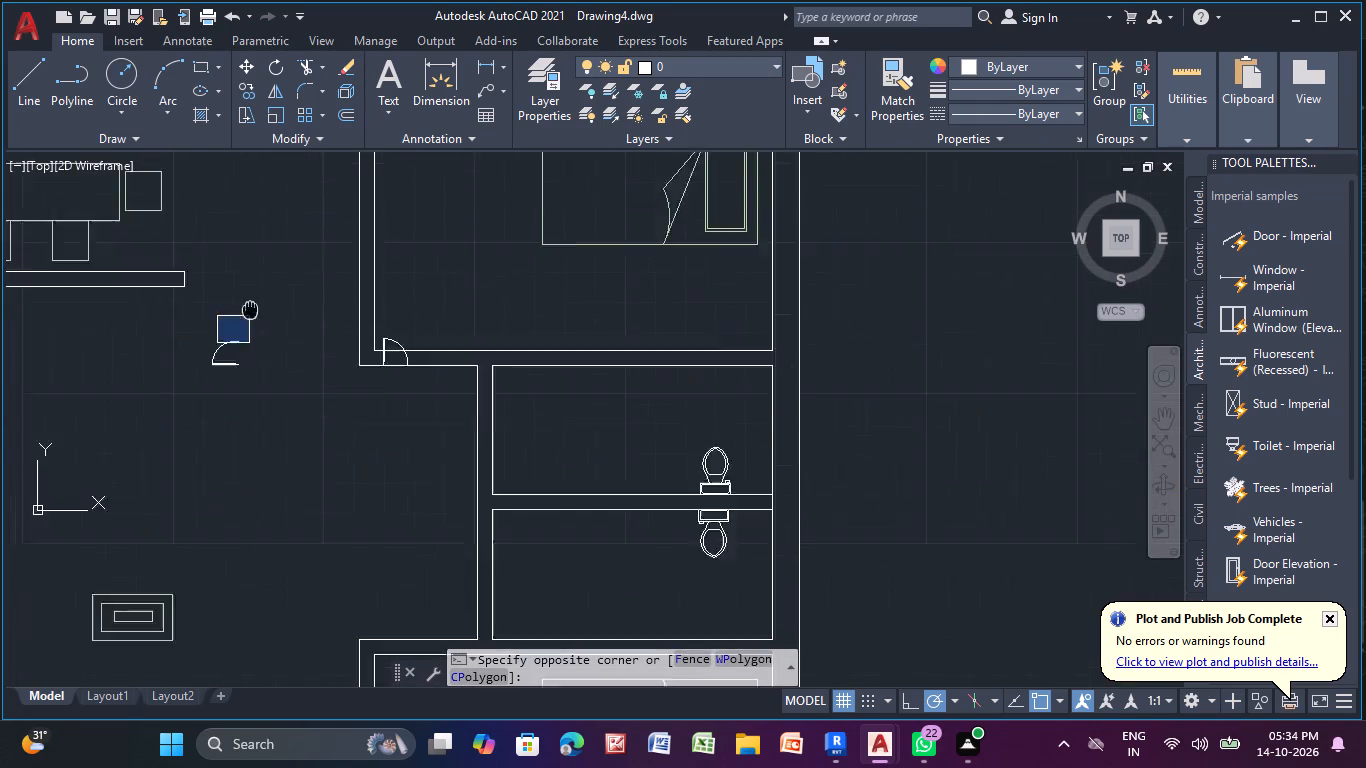
middle_click_drag(252, 292, 265, 216)
left_click_drag(233, 259, 231, 275)
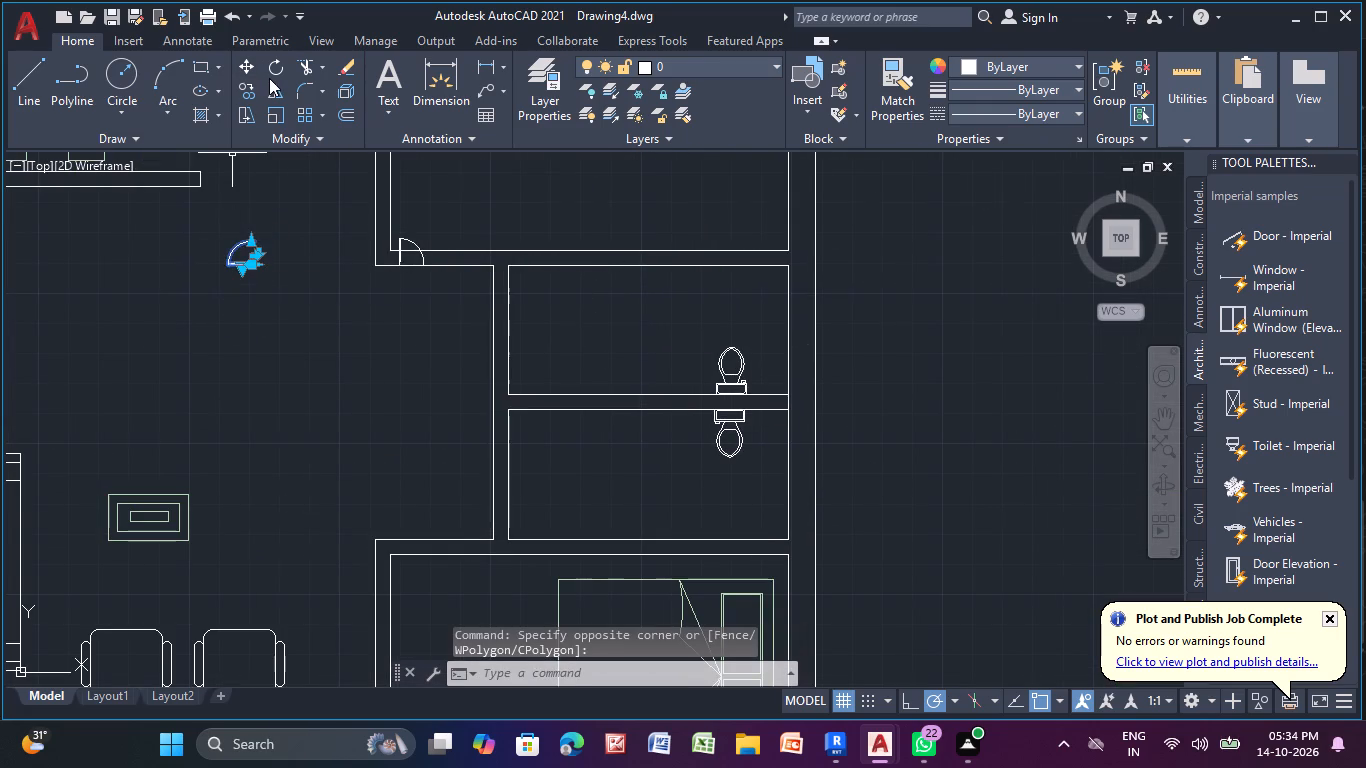
left_click(269, 78)
left_click(268, 70)
left_click(249, 244)
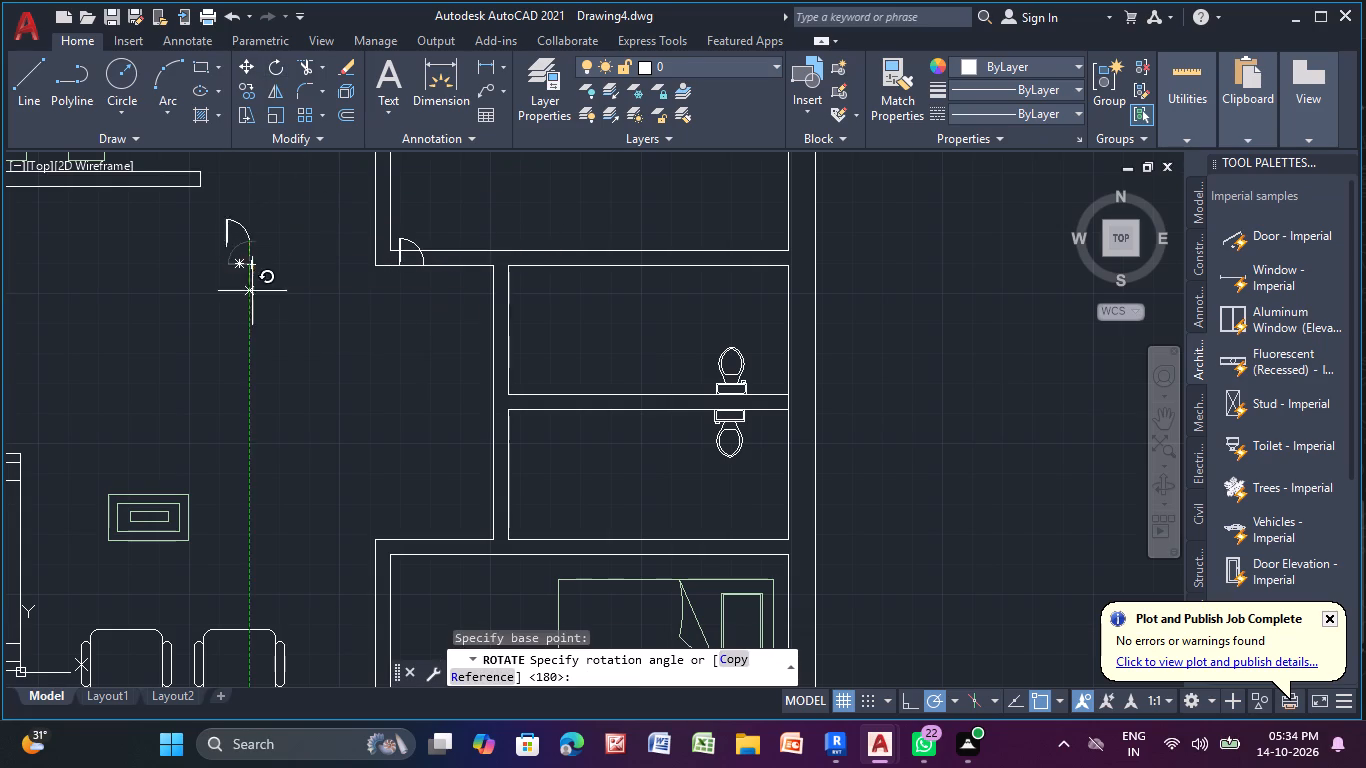
left_click(152, 238)
Flip the loose living-room door vertically so its leaf lies below the swing arc.
left_click(264, 218)
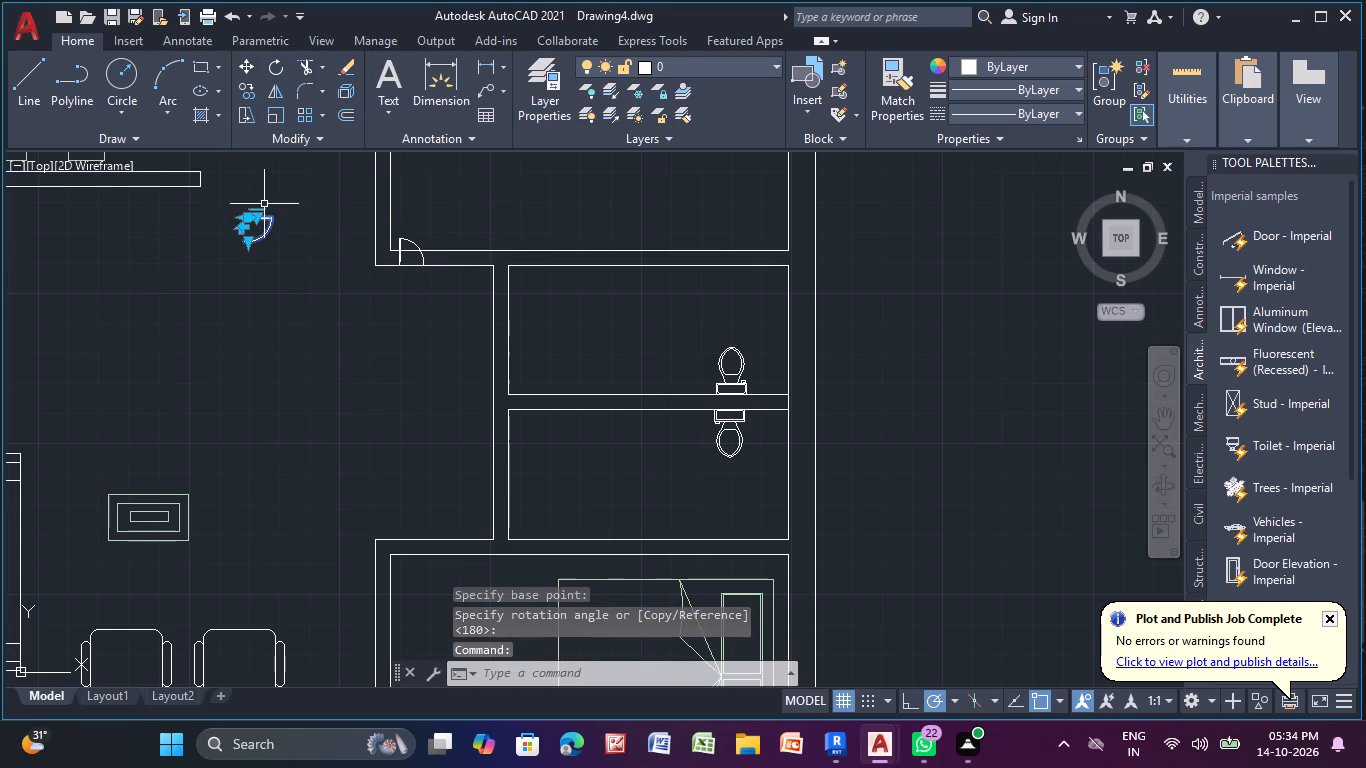
scroll(261, 224, "up", 4)
left_click(118, 258)
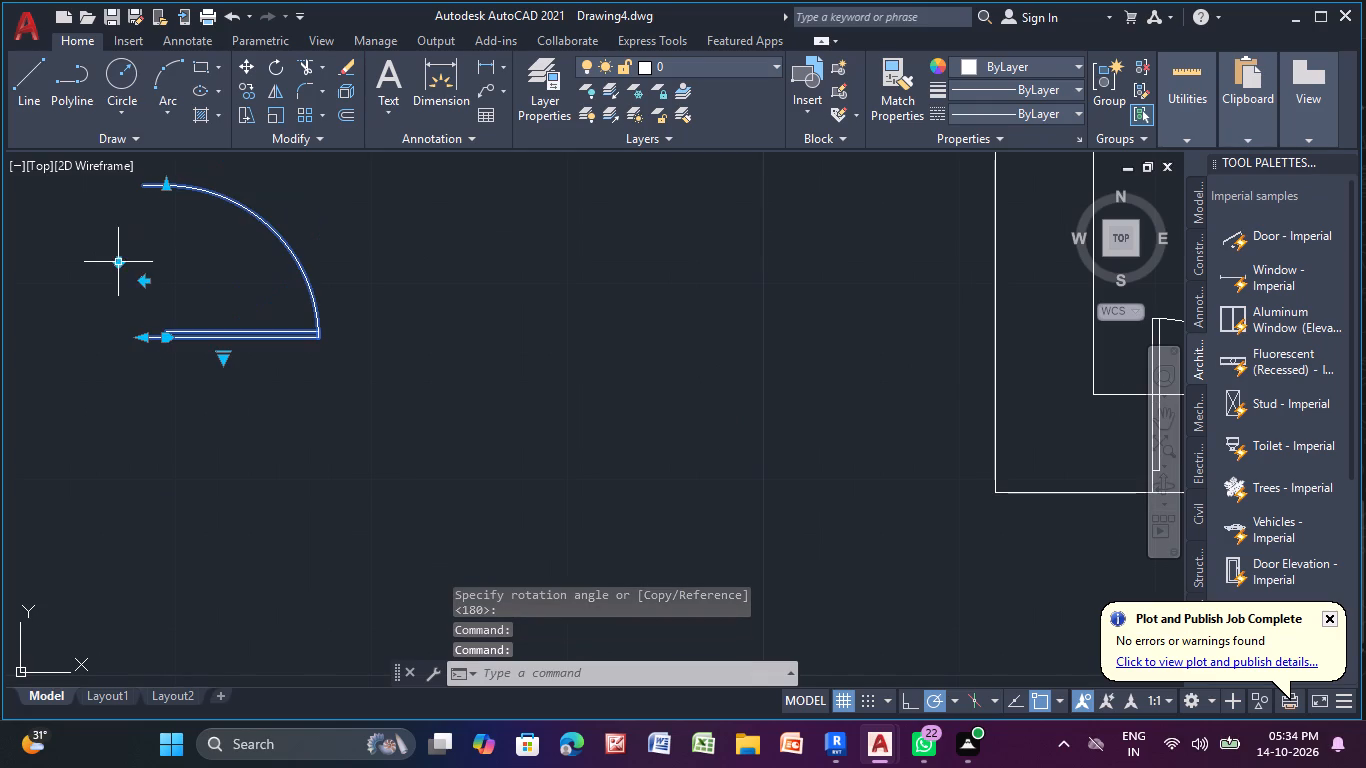
Copy the flipped door once into the middle bedroom's side wall, just below that wall's upper end.
left_click_drag(244, 89, 245, 73)
left_click(247, 93)
left_click(288, 256)
scroll(330, 212, "down", 3)
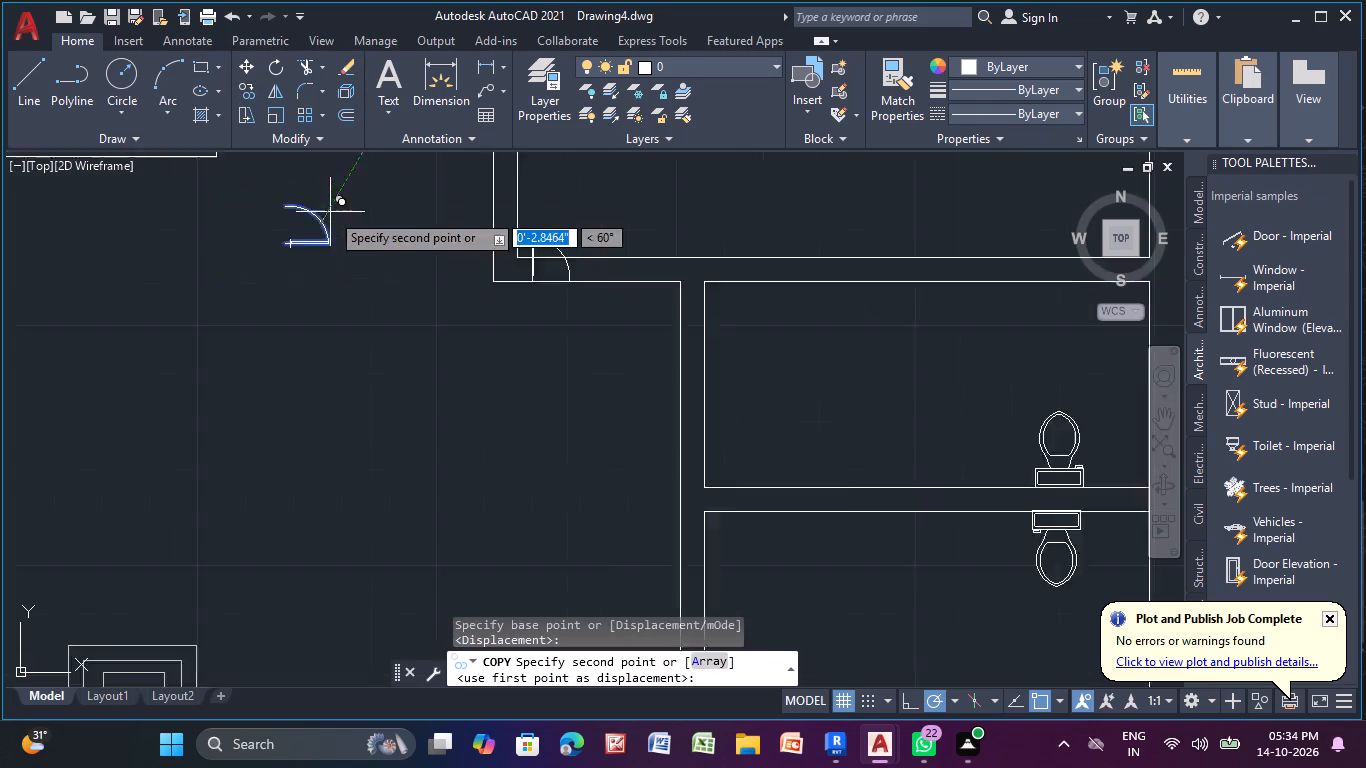
scroll(330, 212, "down", 1)
middle_click_drag(330, 212, 195, 409)
scroll(345, 209, "down", 1)
middle_click_drag(345, 209, 345, 365)
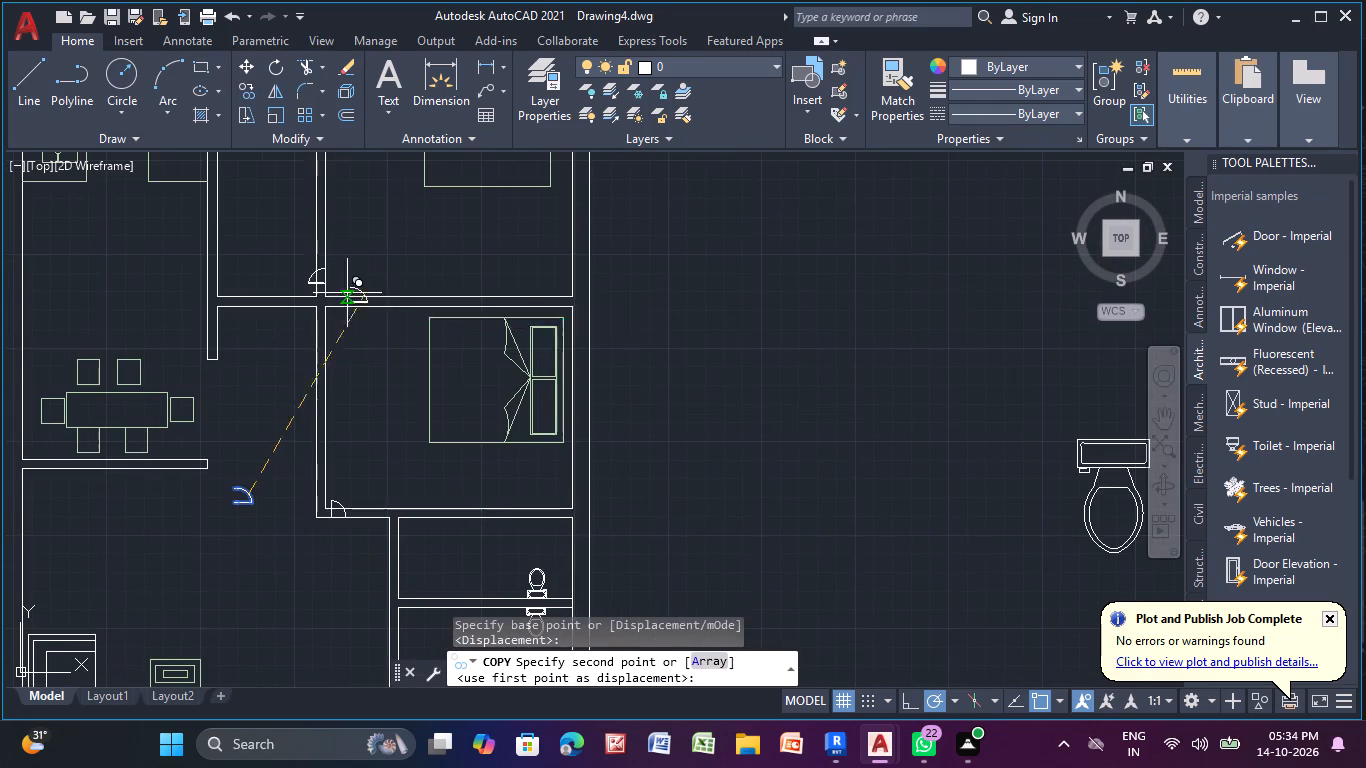
scroll(329, 299, "up", 6)
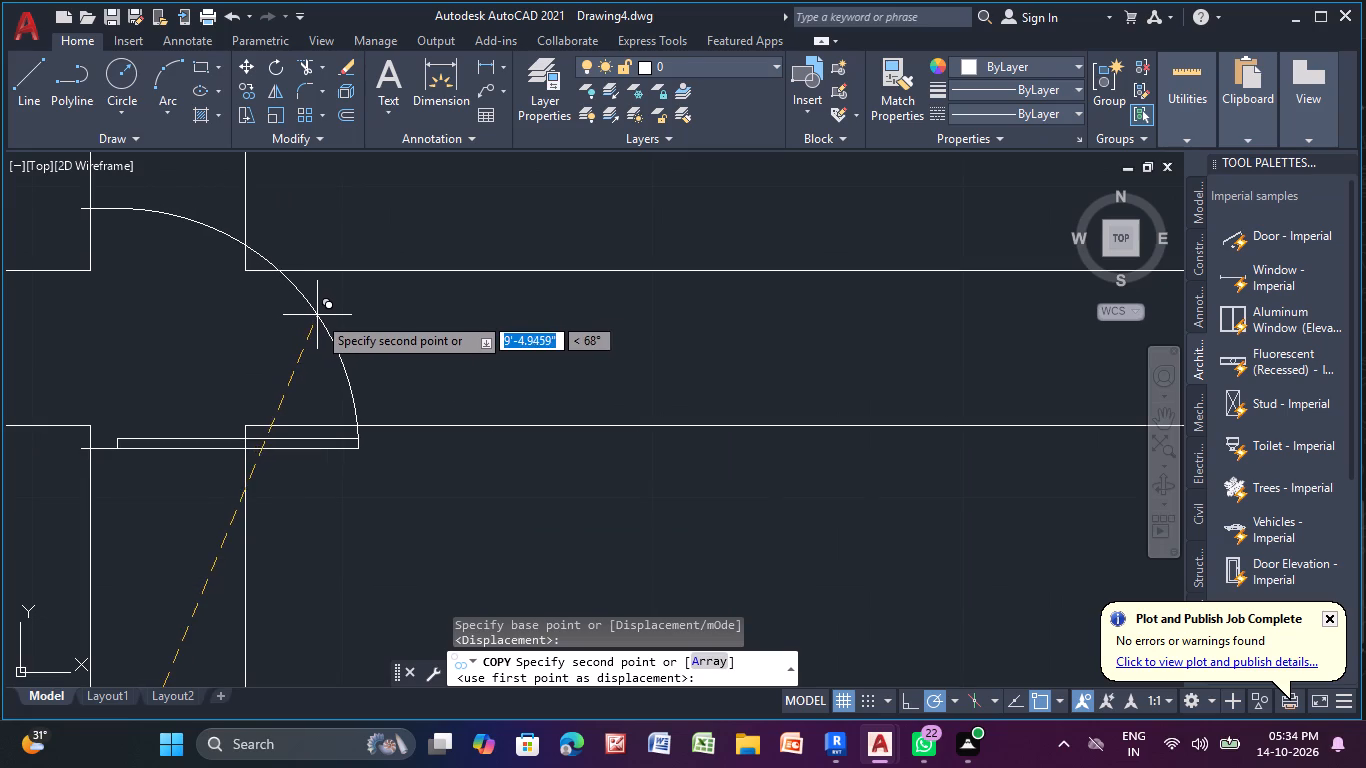
middle_click_drag(331, 355, 362, 253)
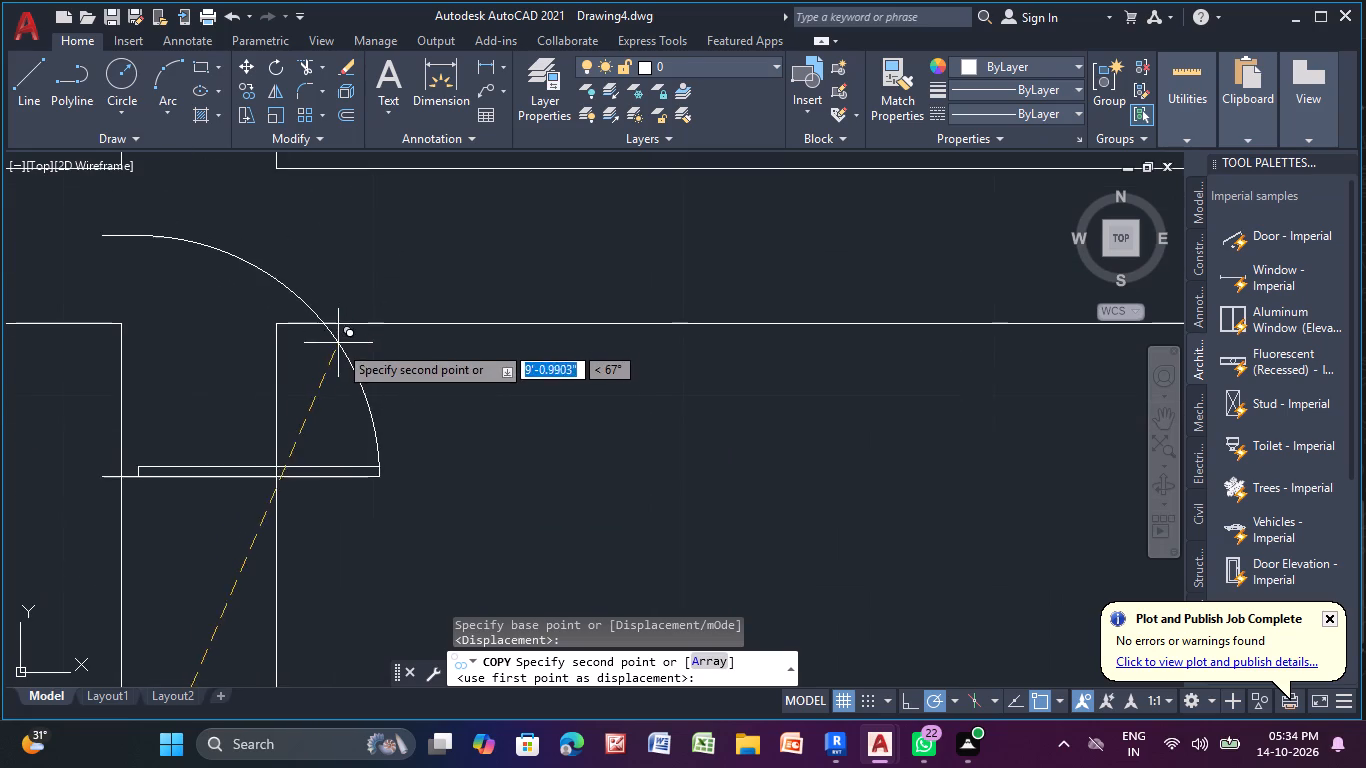
scroll(339, 358, "down", 1)
middle_click_drag(339, 358, 342, 281)
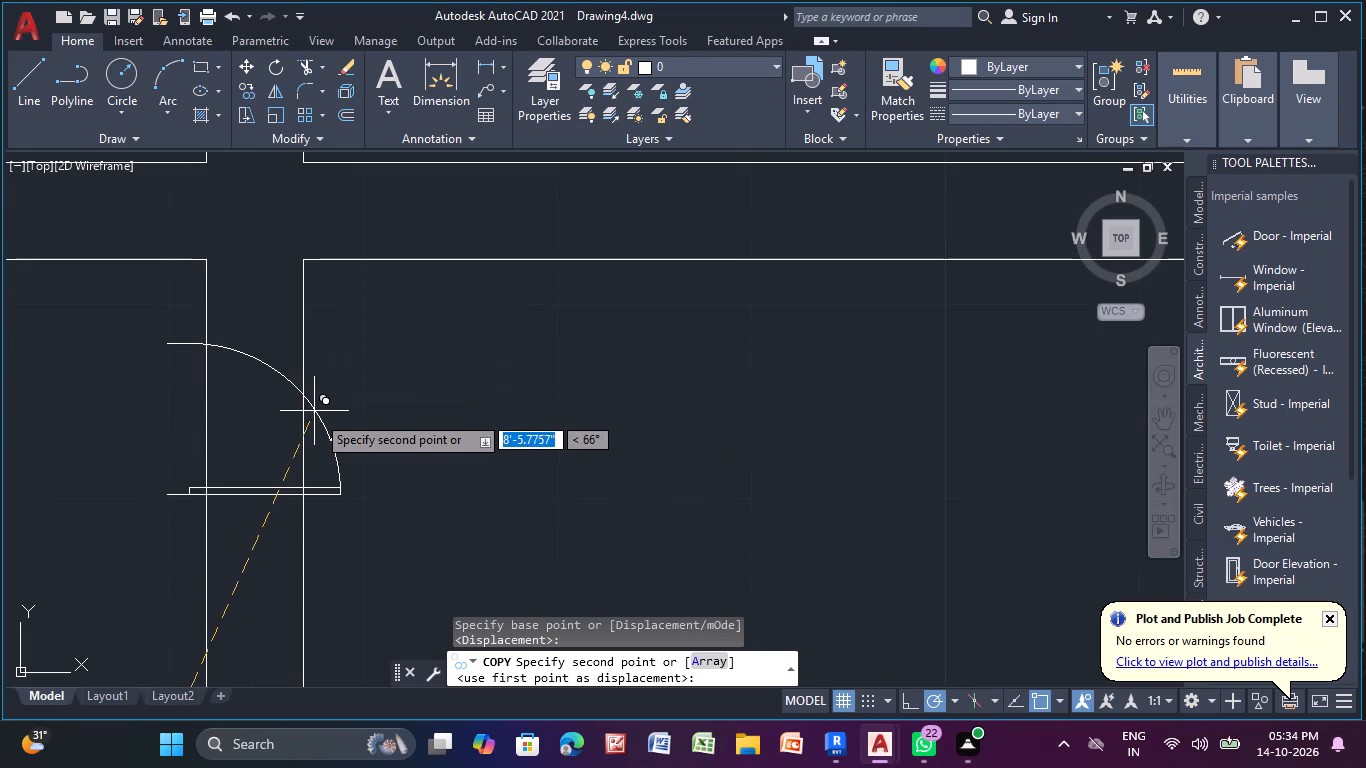
scroll(396, 425, "down", 3)
scroll(399, 427, "up", 3)
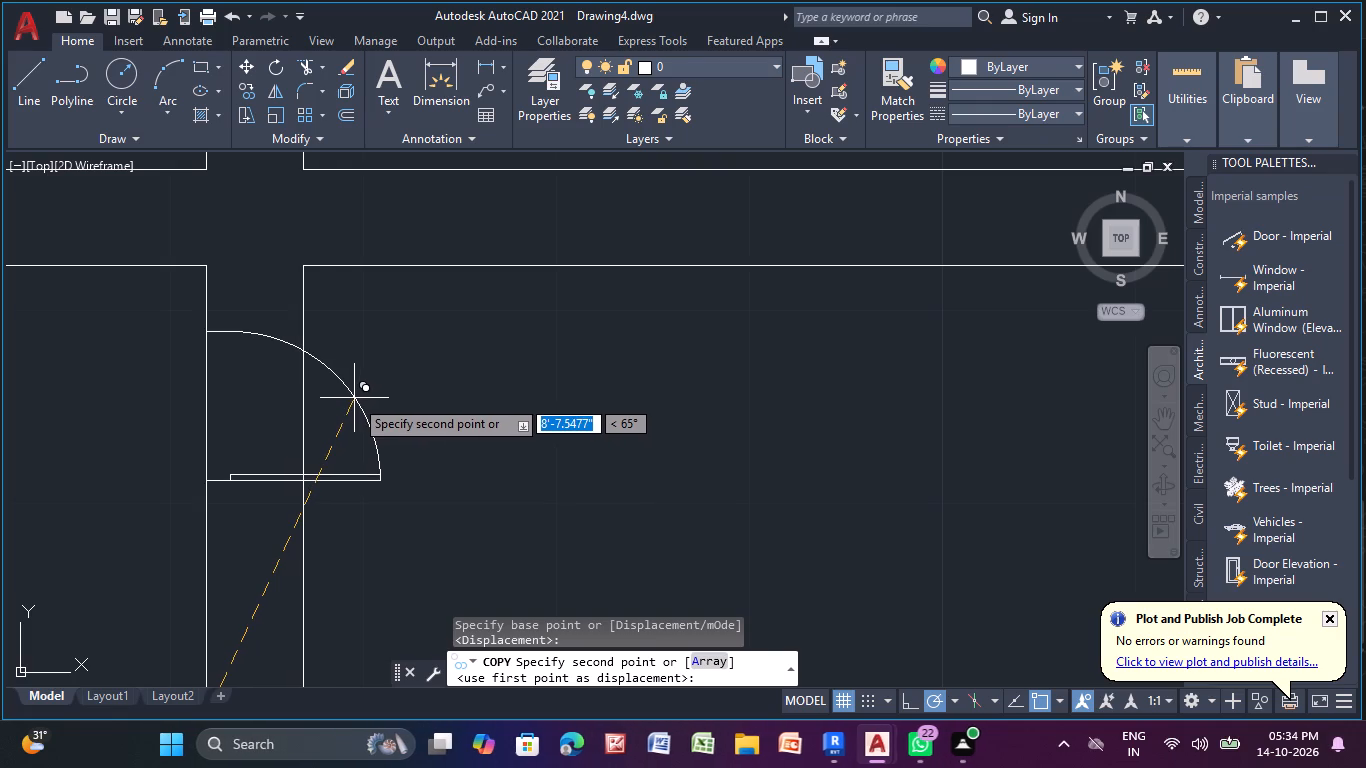
left_click(354, 398)
scroll(468, 413, "down", 4)
middle_click(470, 417)
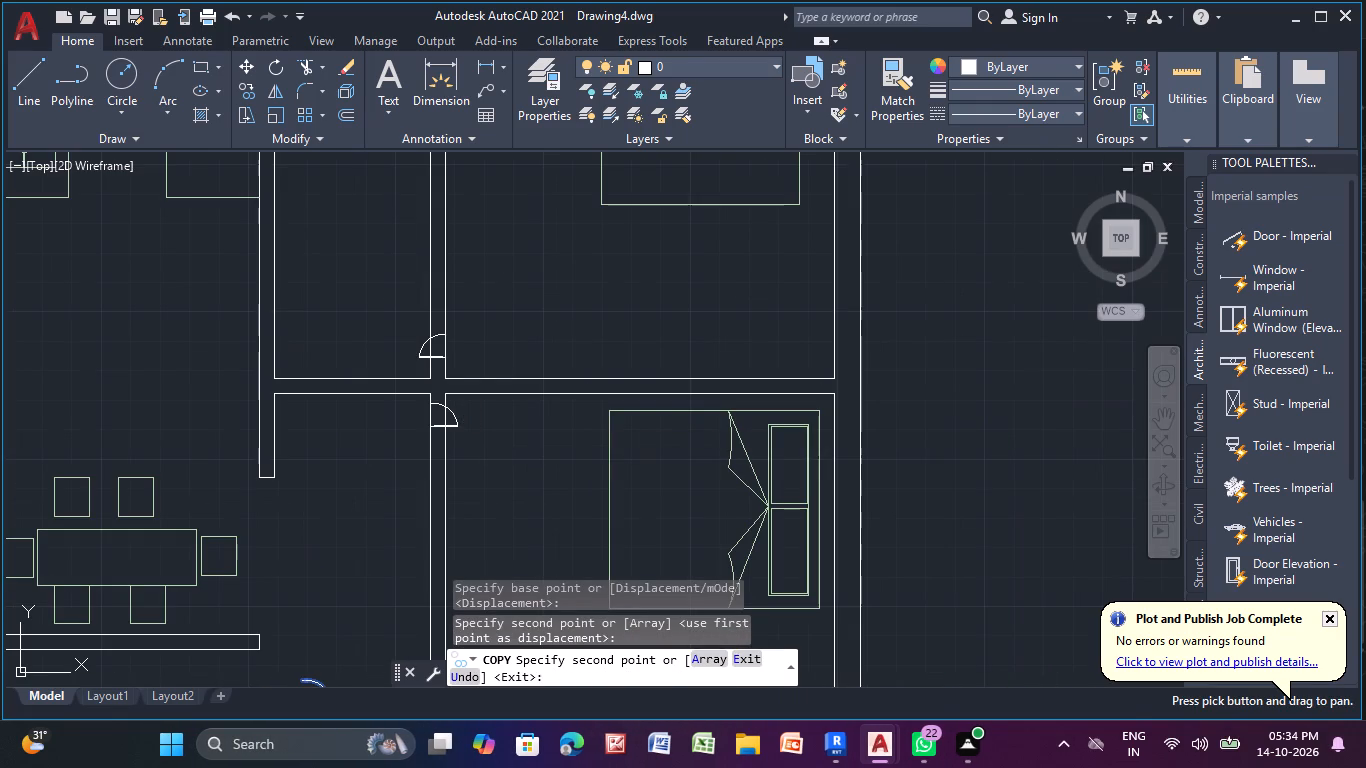
key("Escape")
key("Escape")
key("Escape")
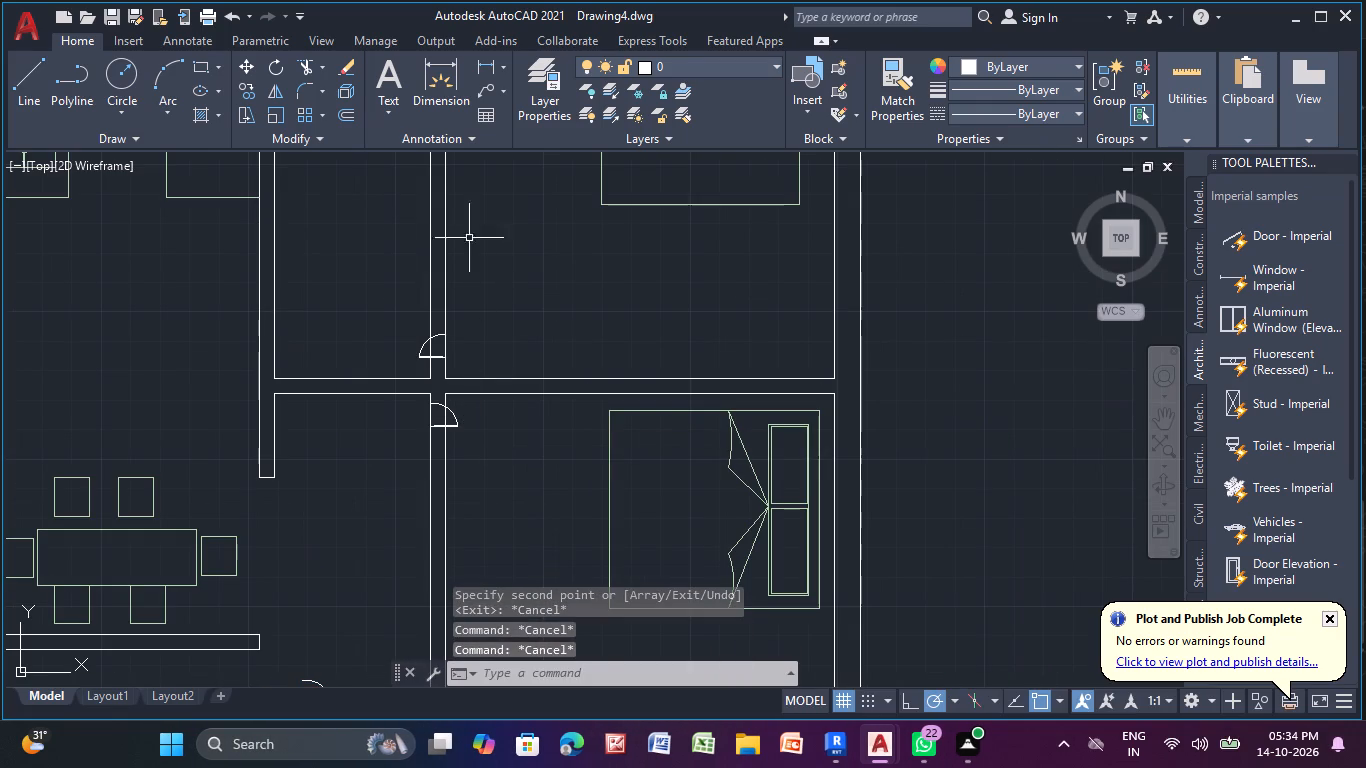
Trim the wall lines crossing the two doors beside the junction of the top and middle bedrooms.
left_click(295, 70)
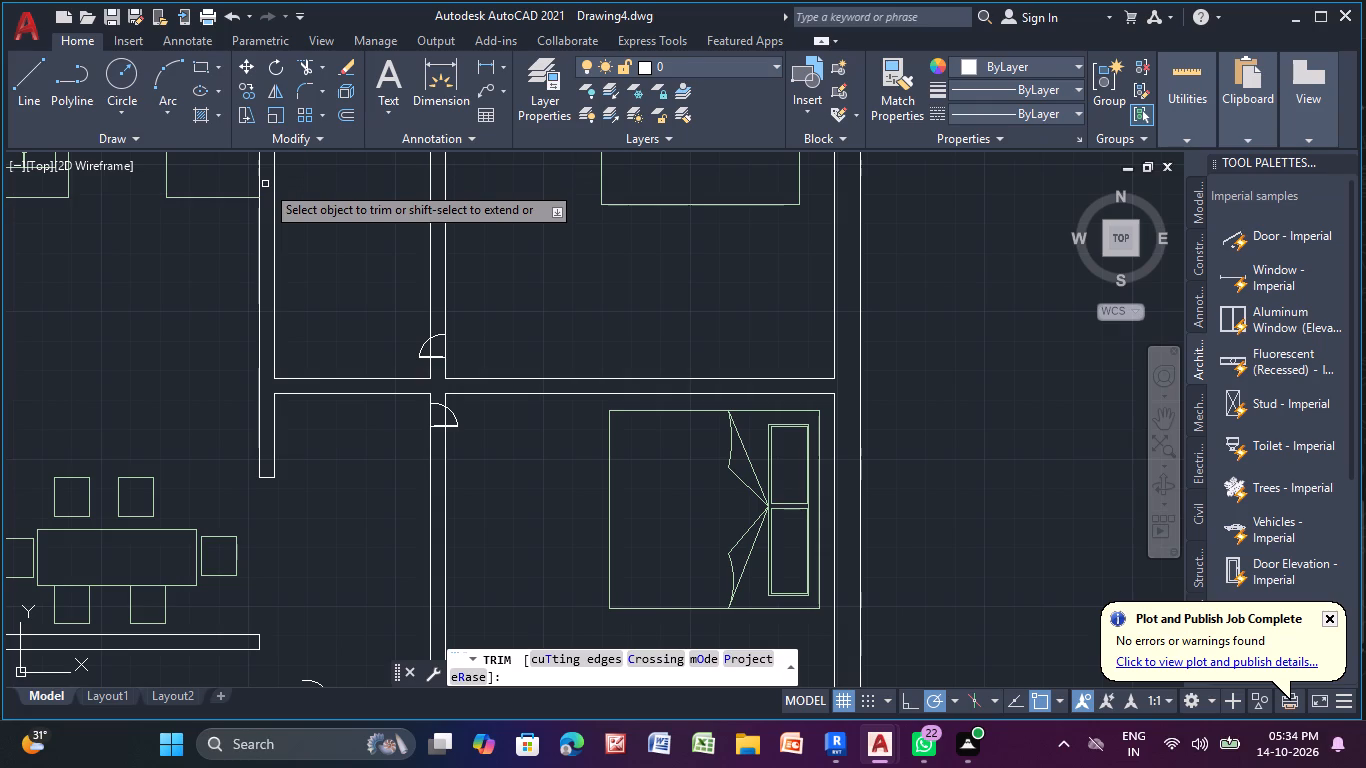
scroll(451, 447, "up", 2)
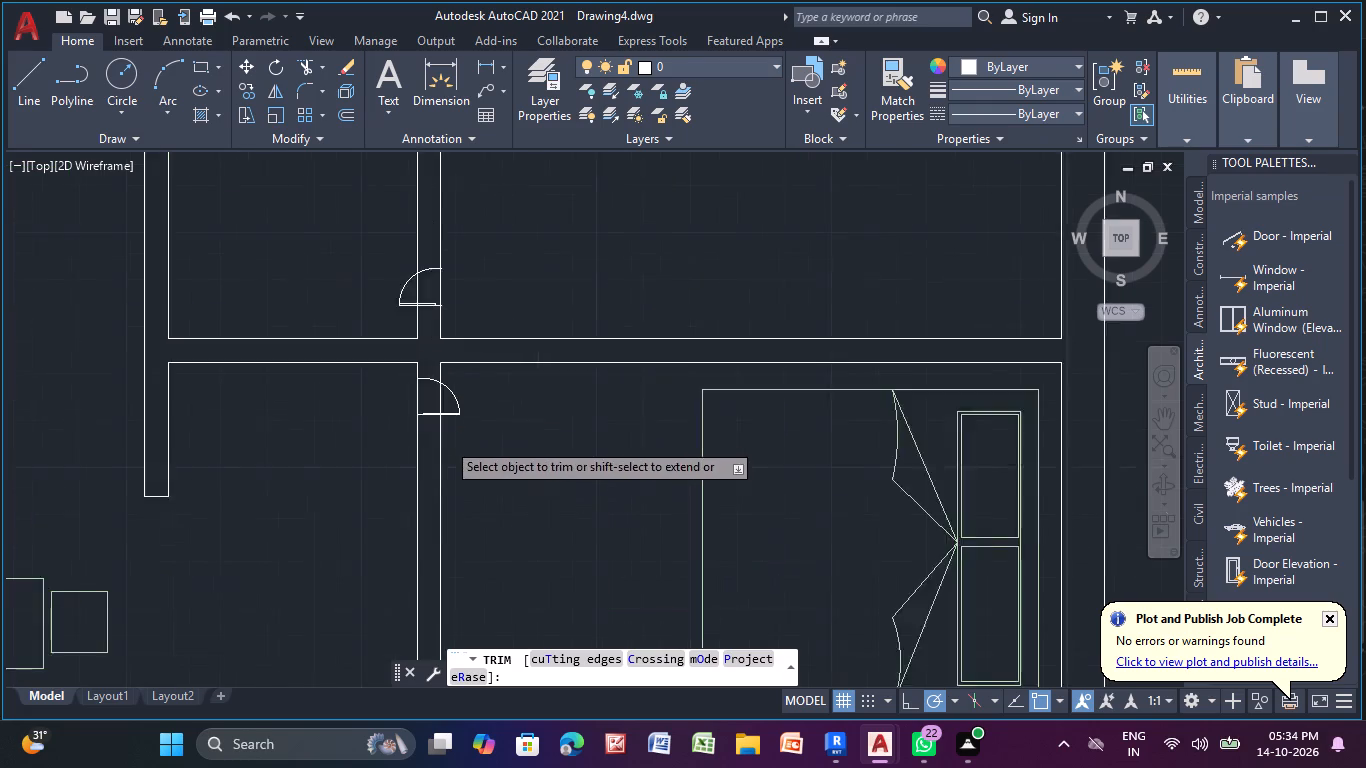
left_click(435, 384)
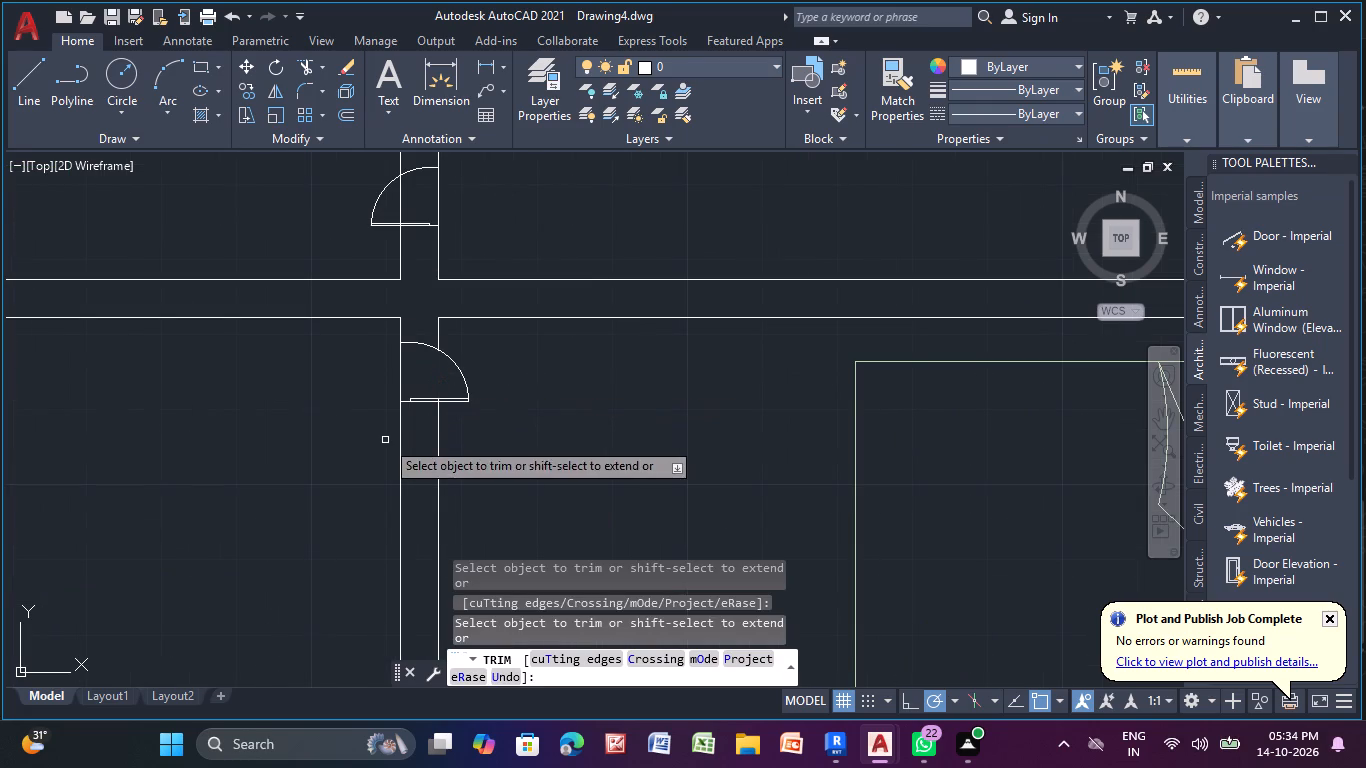
left_click(401, 201)
left_click(397, 198)
left_click(407, 204)
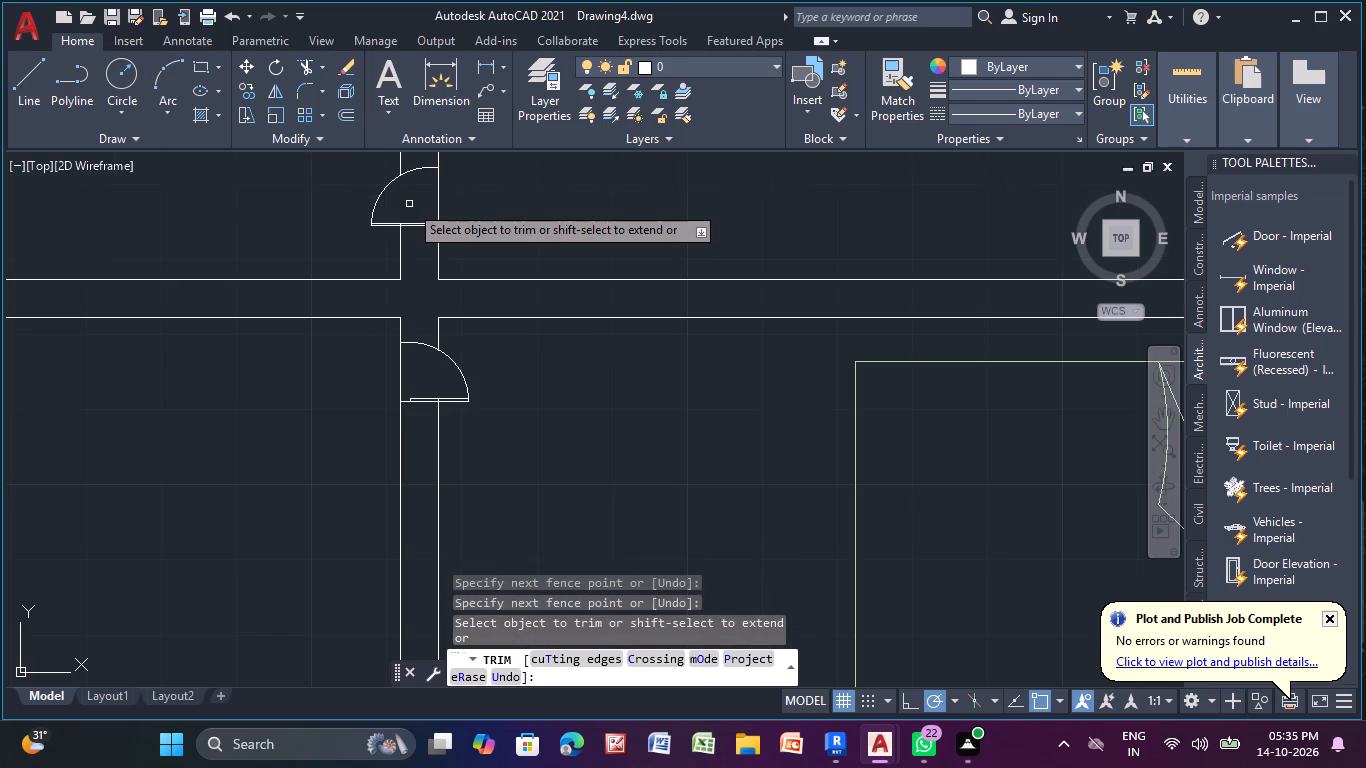
Trim the inner wall line crossing the door at the corner of the middle bedroom's lower wall.
scroll(413, 206, "down", 3)
middle_click_drag(491, 310, 504, 165)
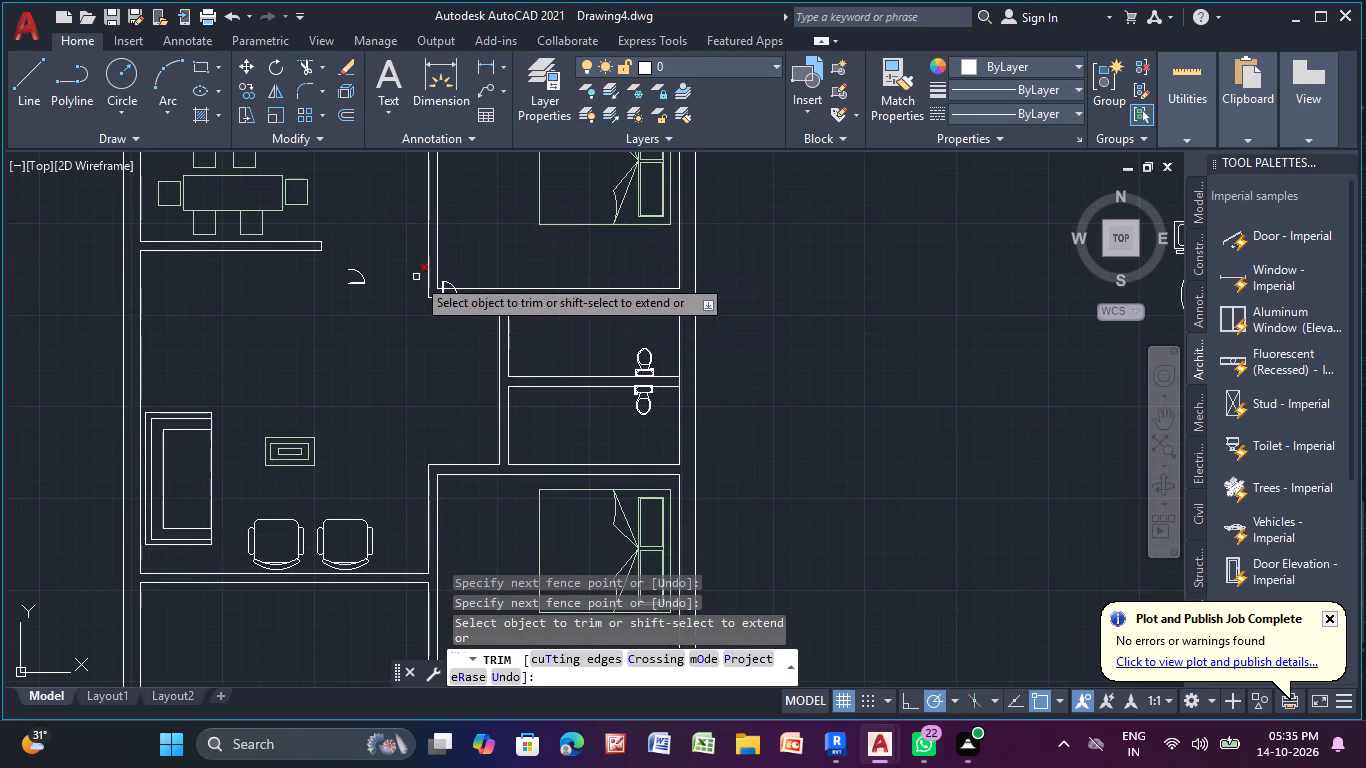
scroll(416, 277, "up", 3)
left_click_drag(523, 320, 524, 337)
scroll(525, 338, "down", 3)
middle_click_drag(493, 438, 266, 227)
middle_click_drag(264, 238, 541, 346)
key("Escape")
key("Escape")
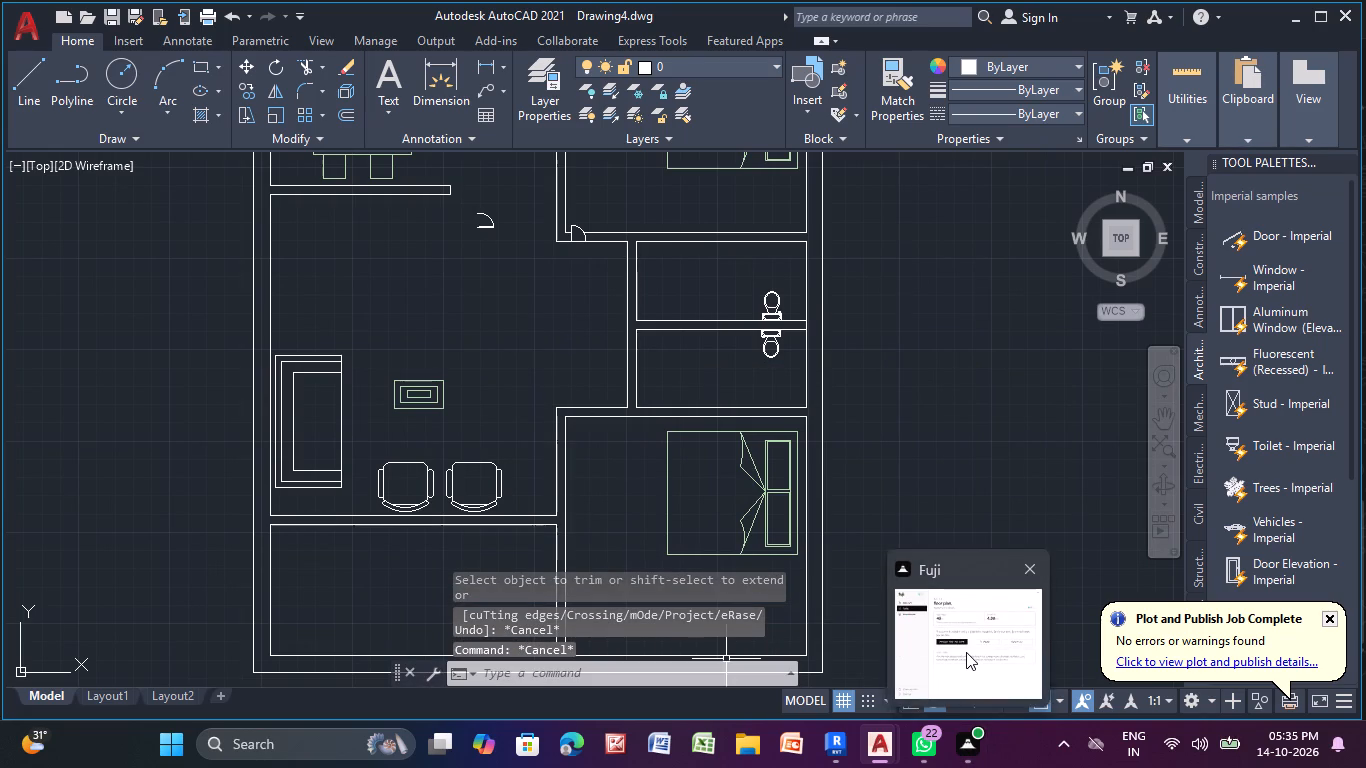
Copy the door at the upper end of the middle bedroom's side wall into the upper bathroom's side wall, near its upper corner.
scroll(577, 507, "down", 1)
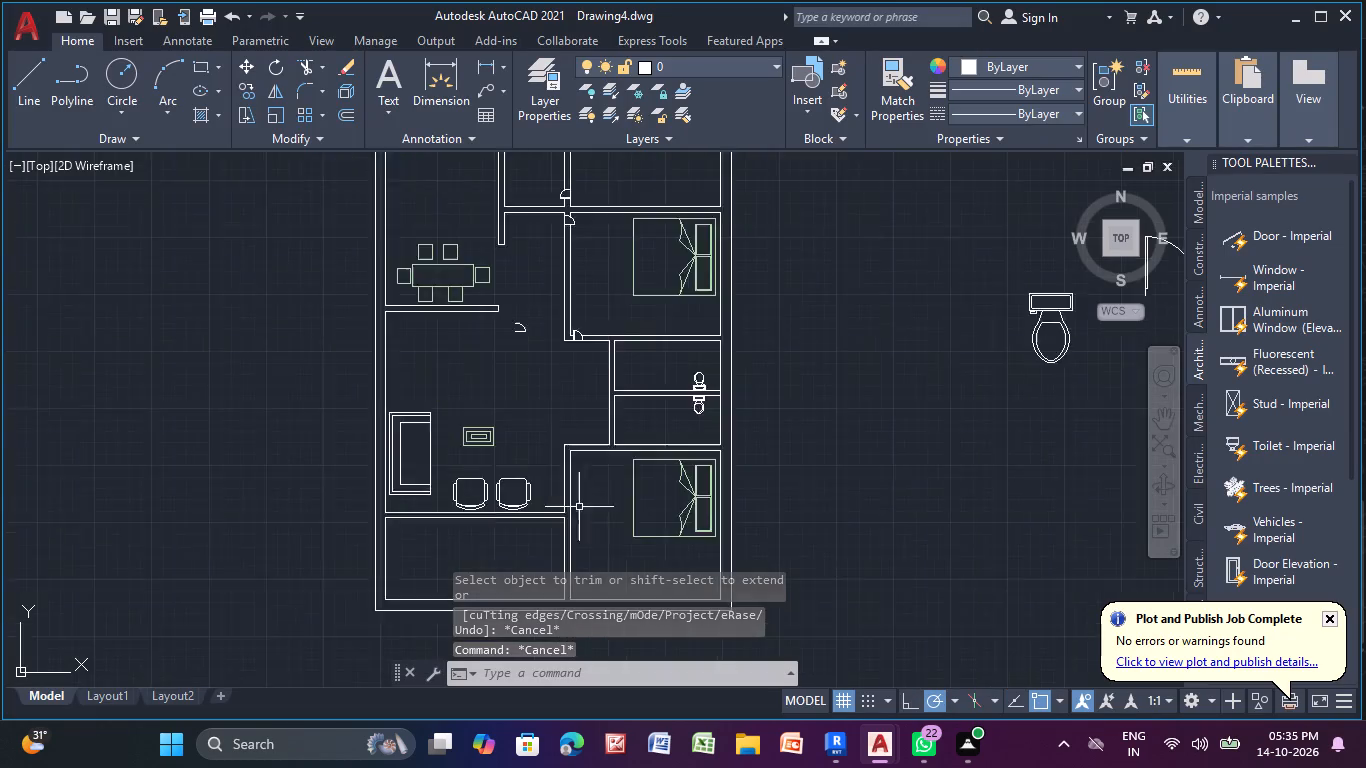
scroll(581, 509, "down", 1)
middle_click_drag(610, 509, 565, 330)
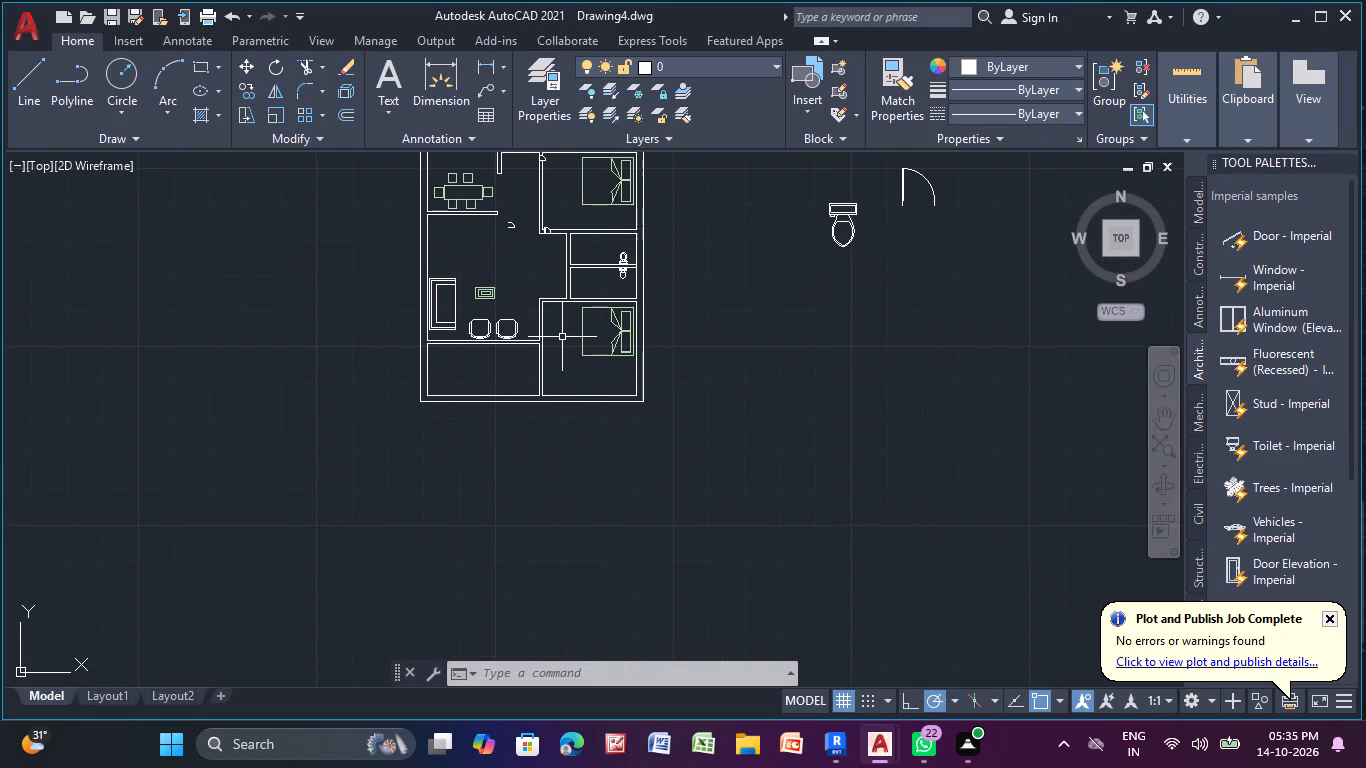
middle_click_drag(562, 337, 542, 425)
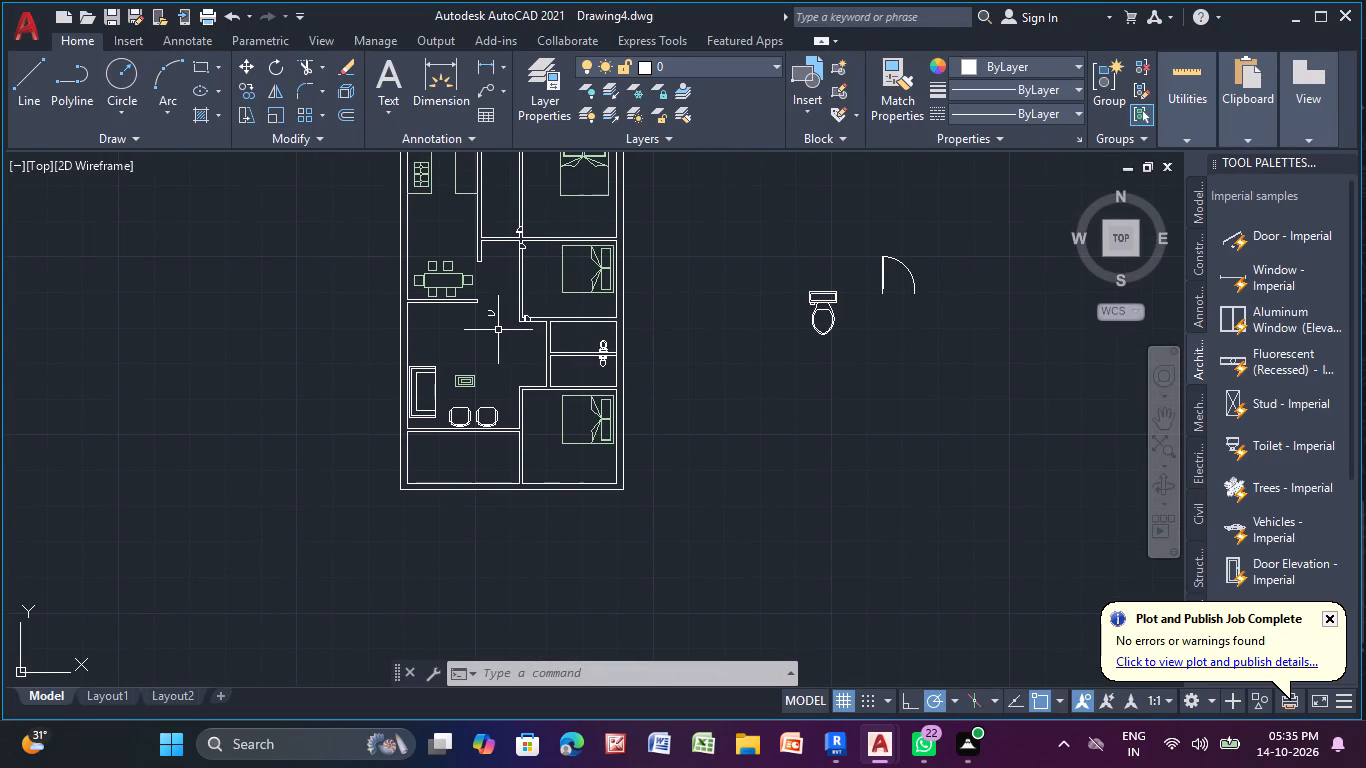
middle_click_drag(498, 331, 379, 543)
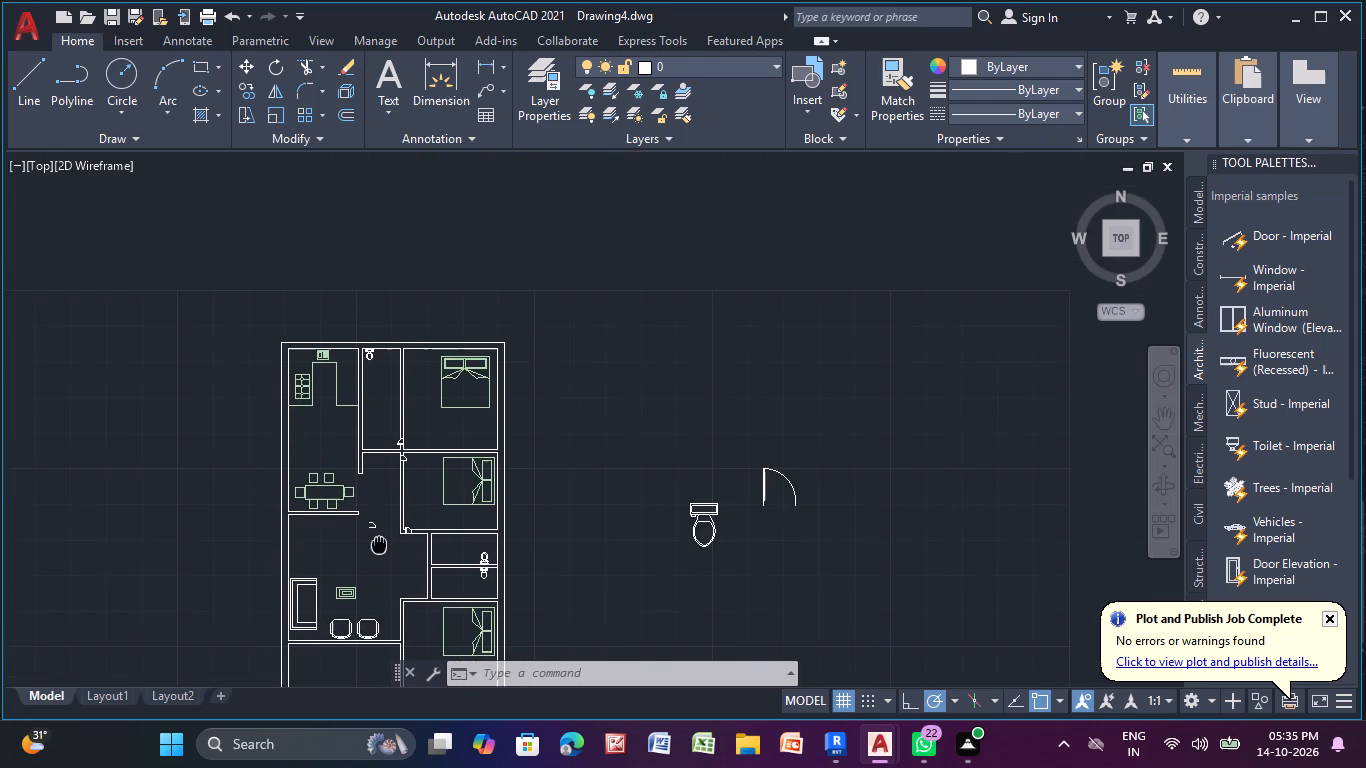
middle_click_drag(379, 543, 377, 538)
scroll(377, 538, "up", 3)
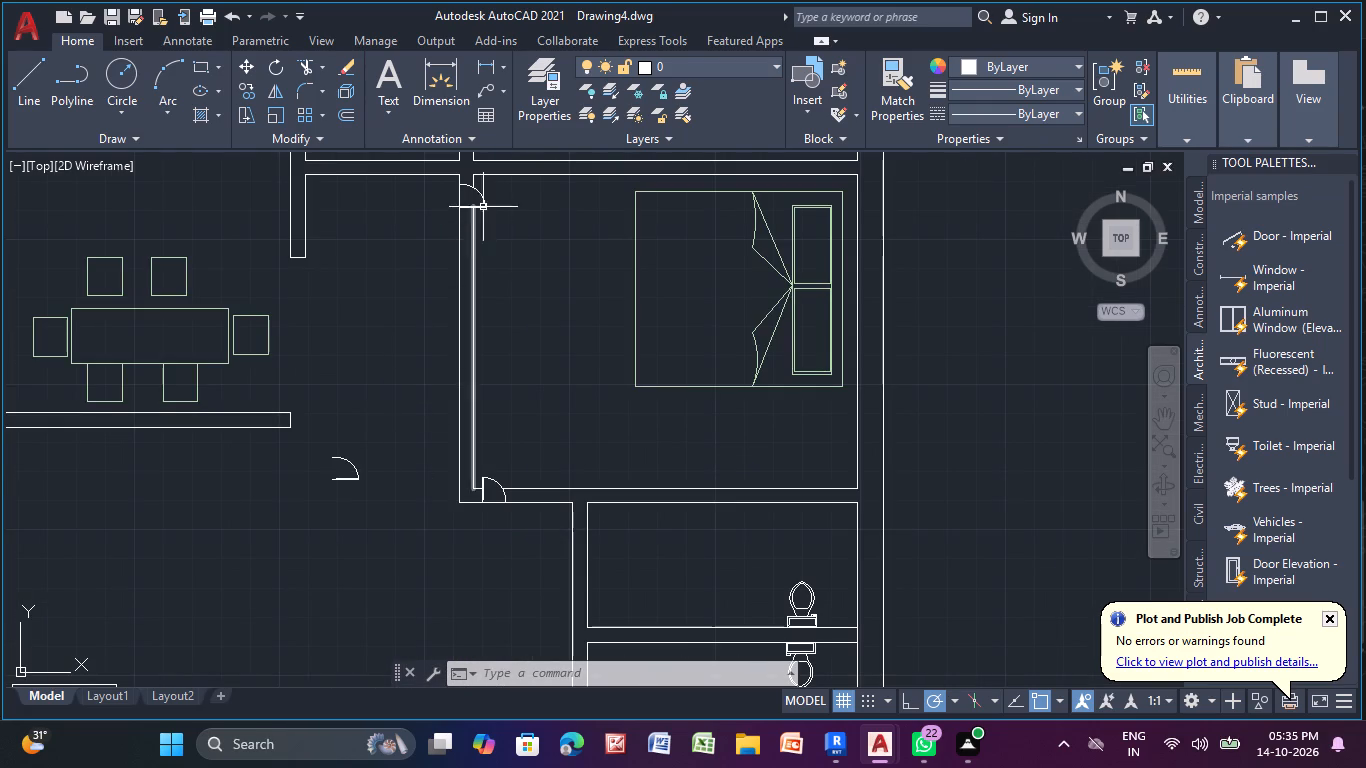
left_click(476, 205)
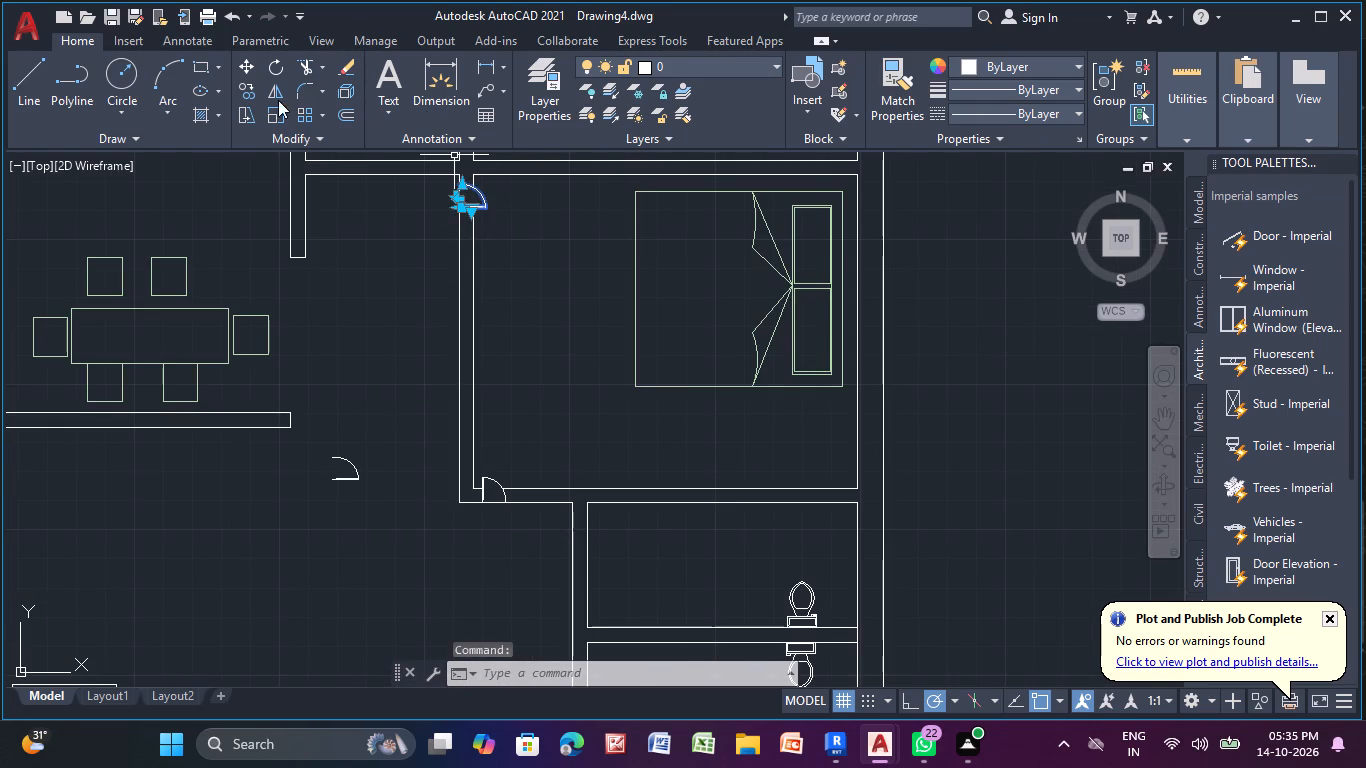
left_click(244, 90)
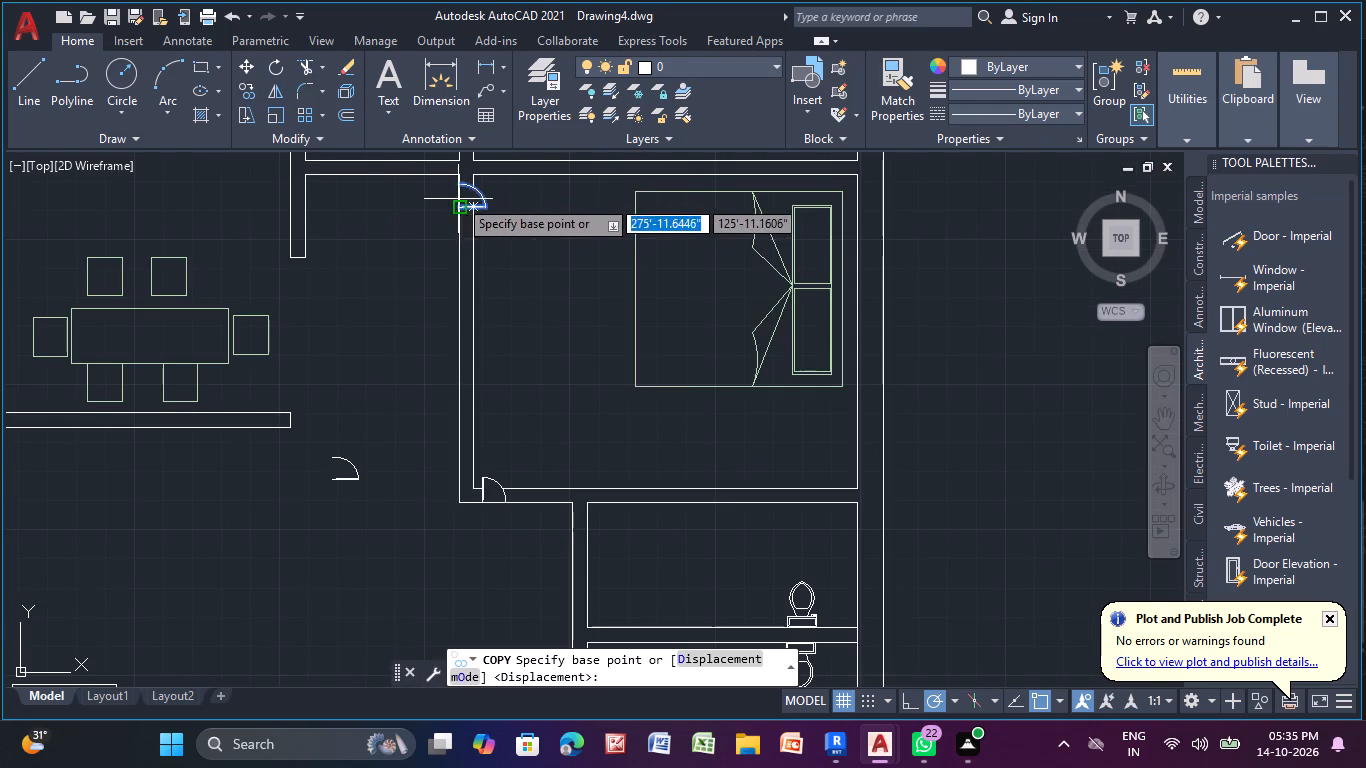
left_click(473, 206)
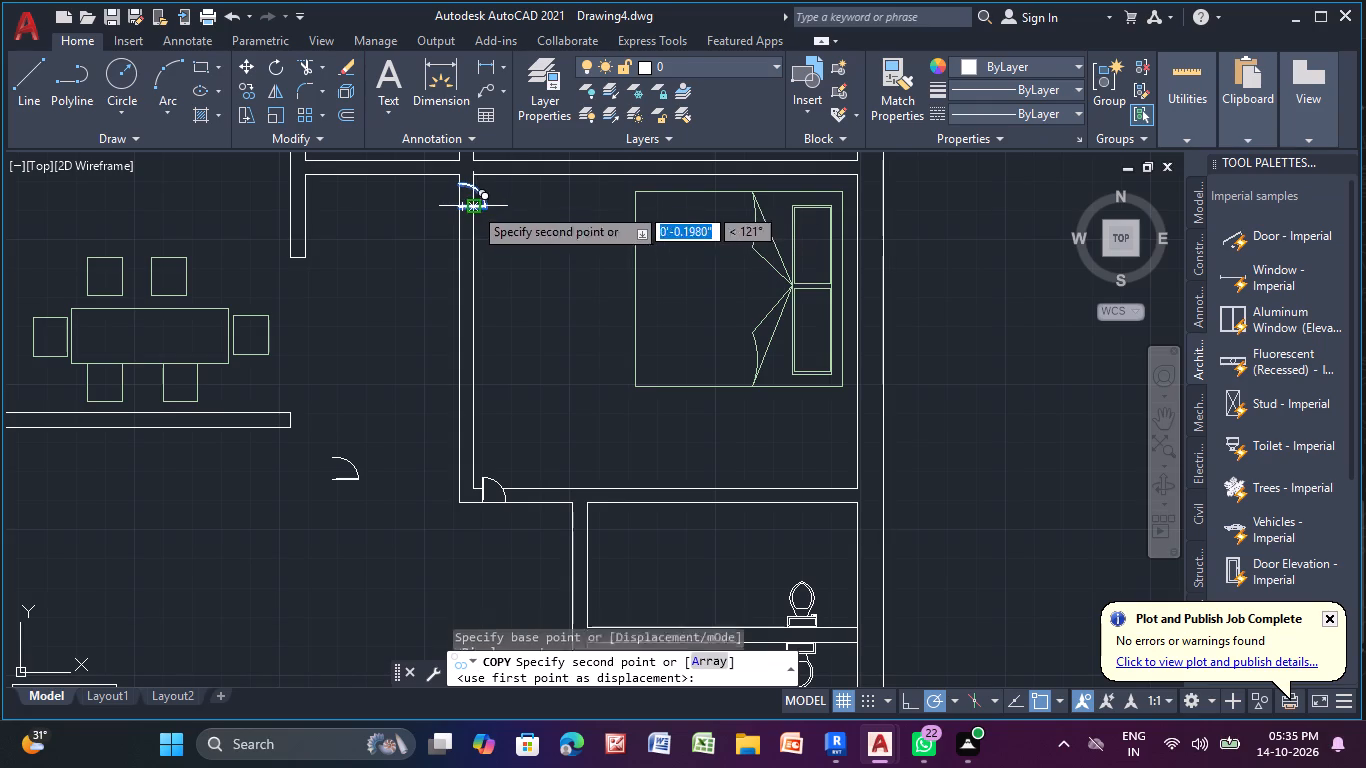
scroll(642, 553, "down", 2)
middle_click_drag(642, 553, 470, 324)
scroll(451, 353, "up", 3)
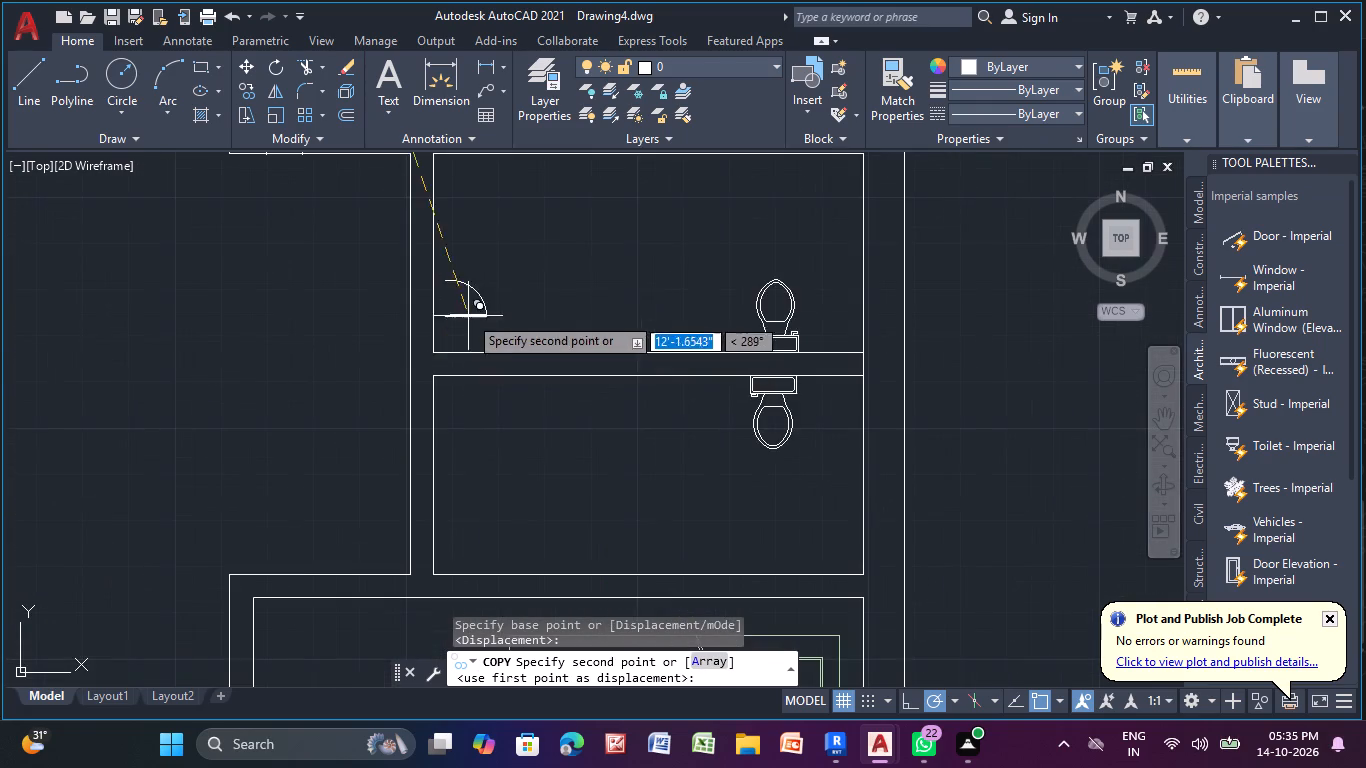
middle_click_drag(480, 265, 617, 559)
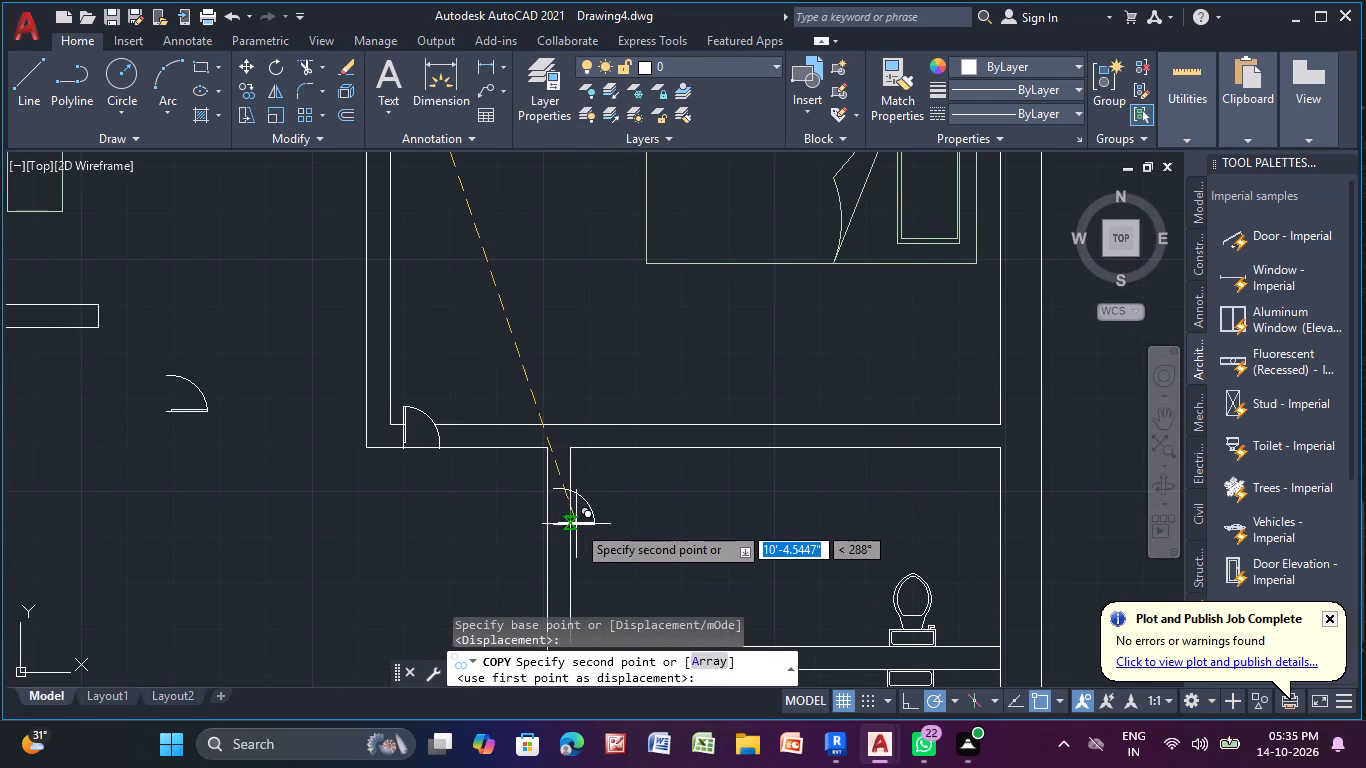
scroll(576, 524, "up", 2)
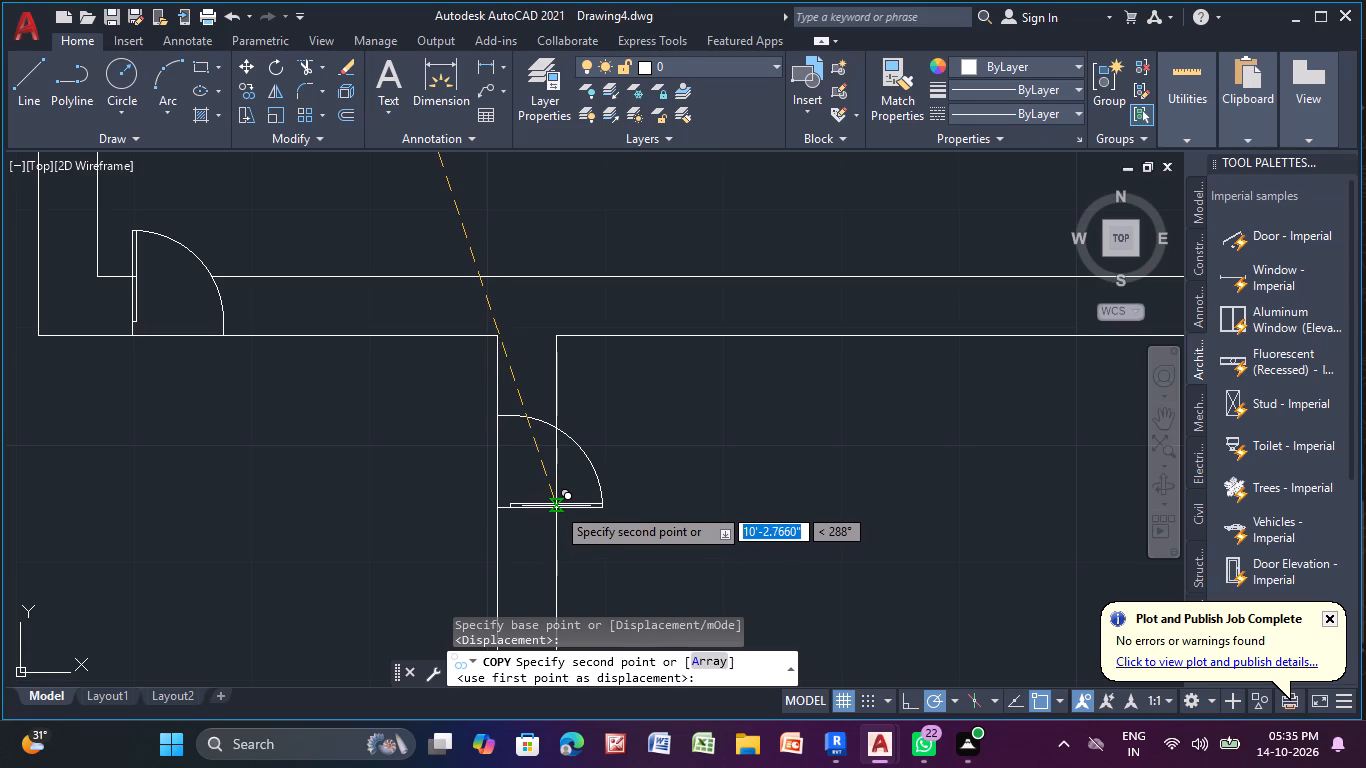
left_click(556, 506)
key("Escape")
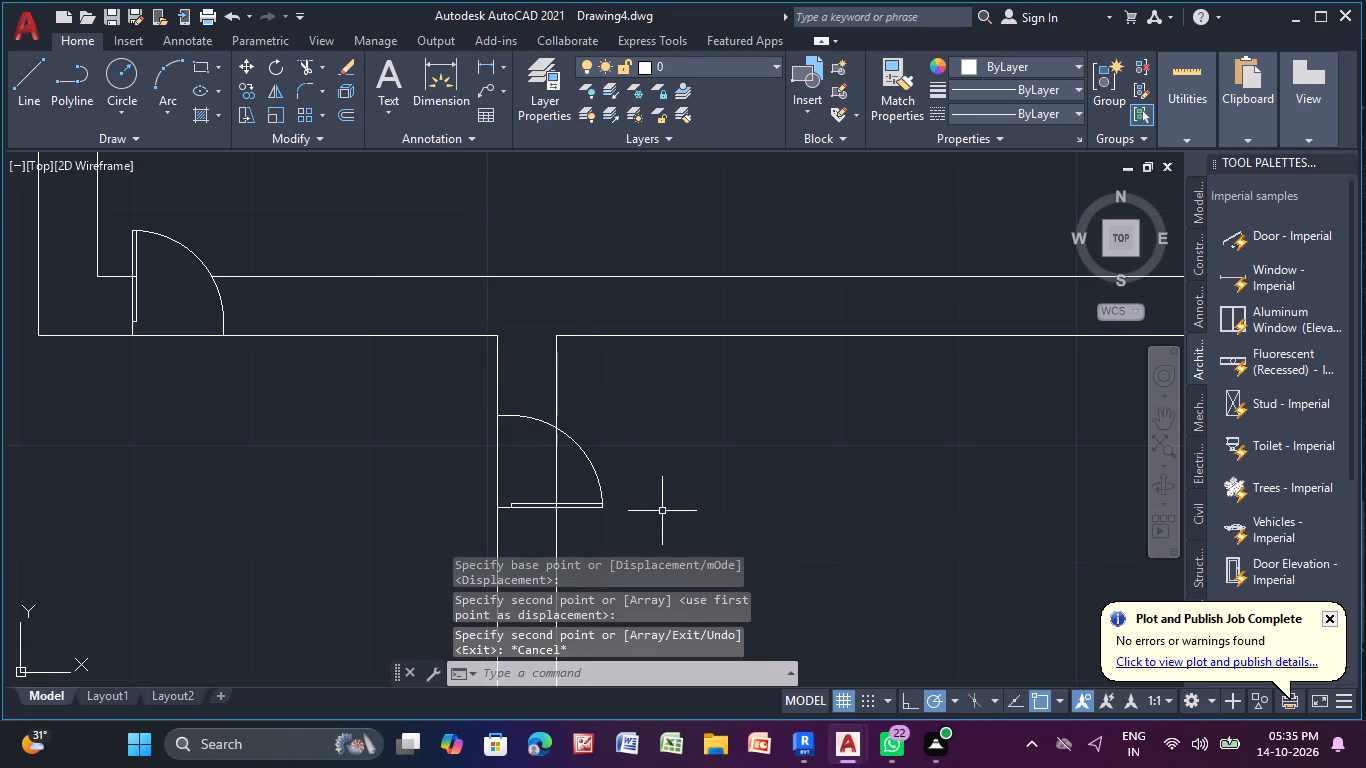
Flip the upper bathroom's new door vertically so its leaf lies above the swing arc.
left_click(565, 504)
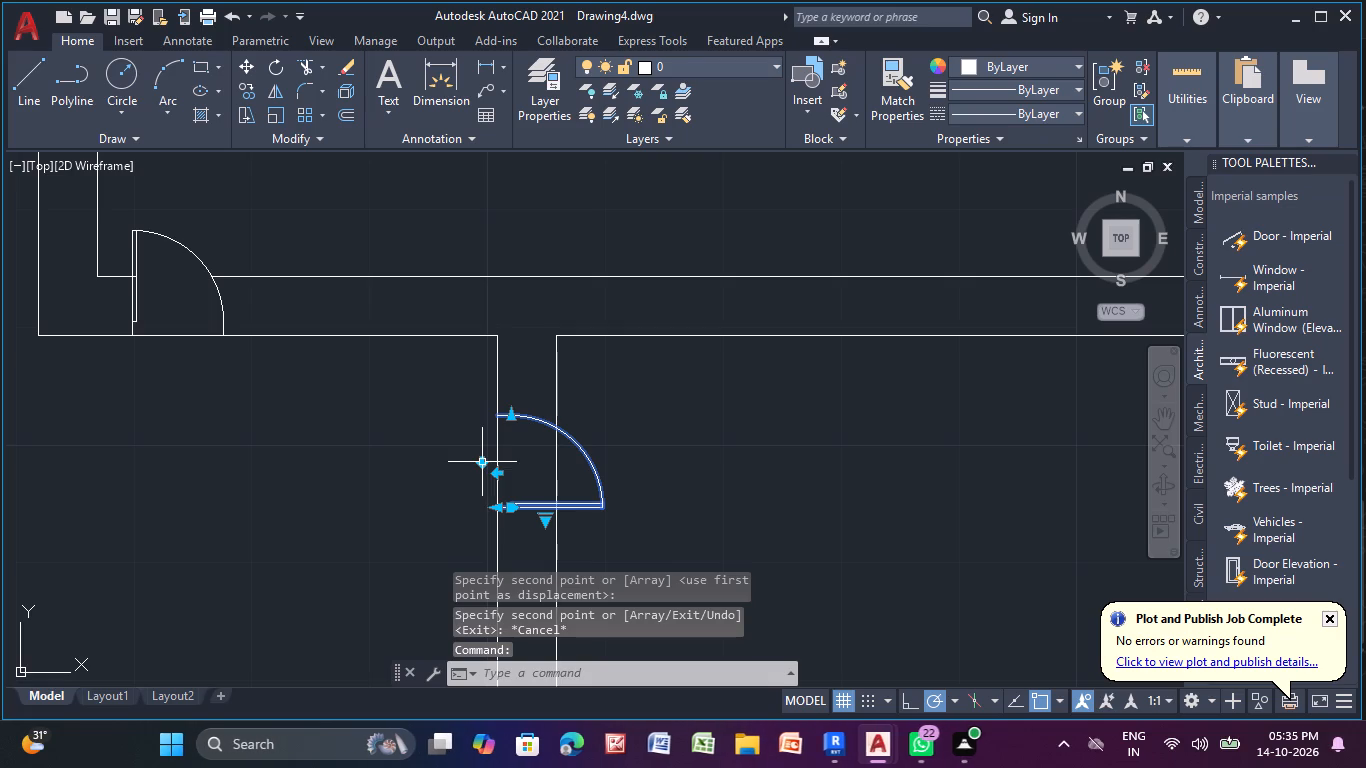
left_click(481, 465)
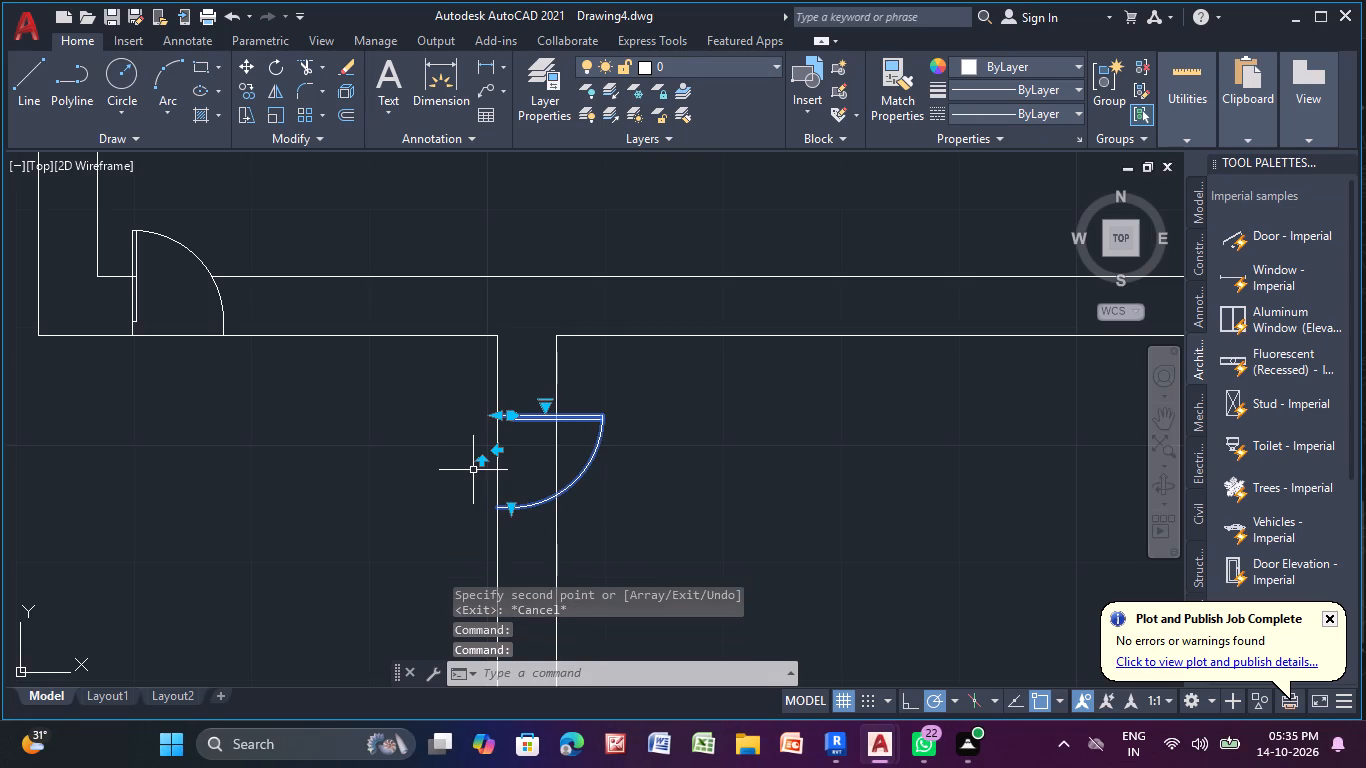
left_click(461, 479)
key("Escape")
key("Escape")
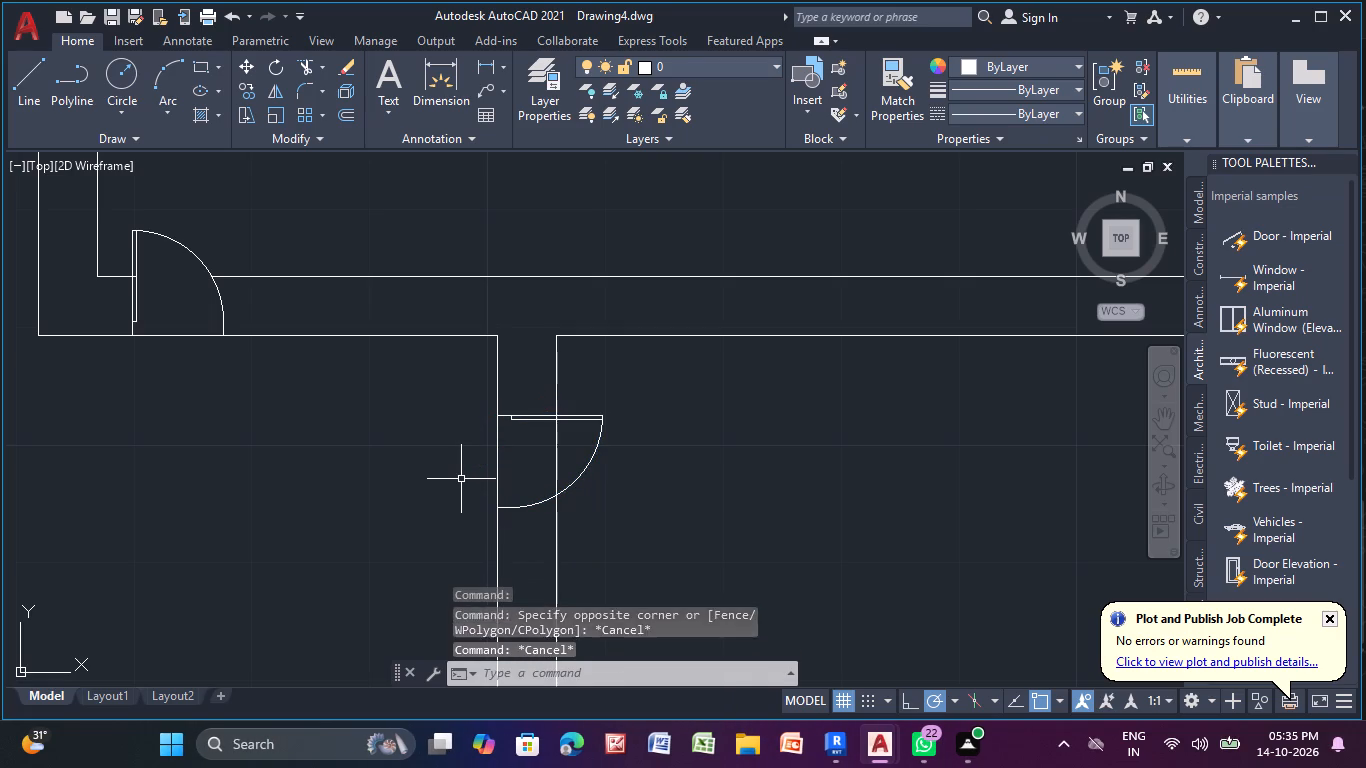
key("Escape")
key("Escape")
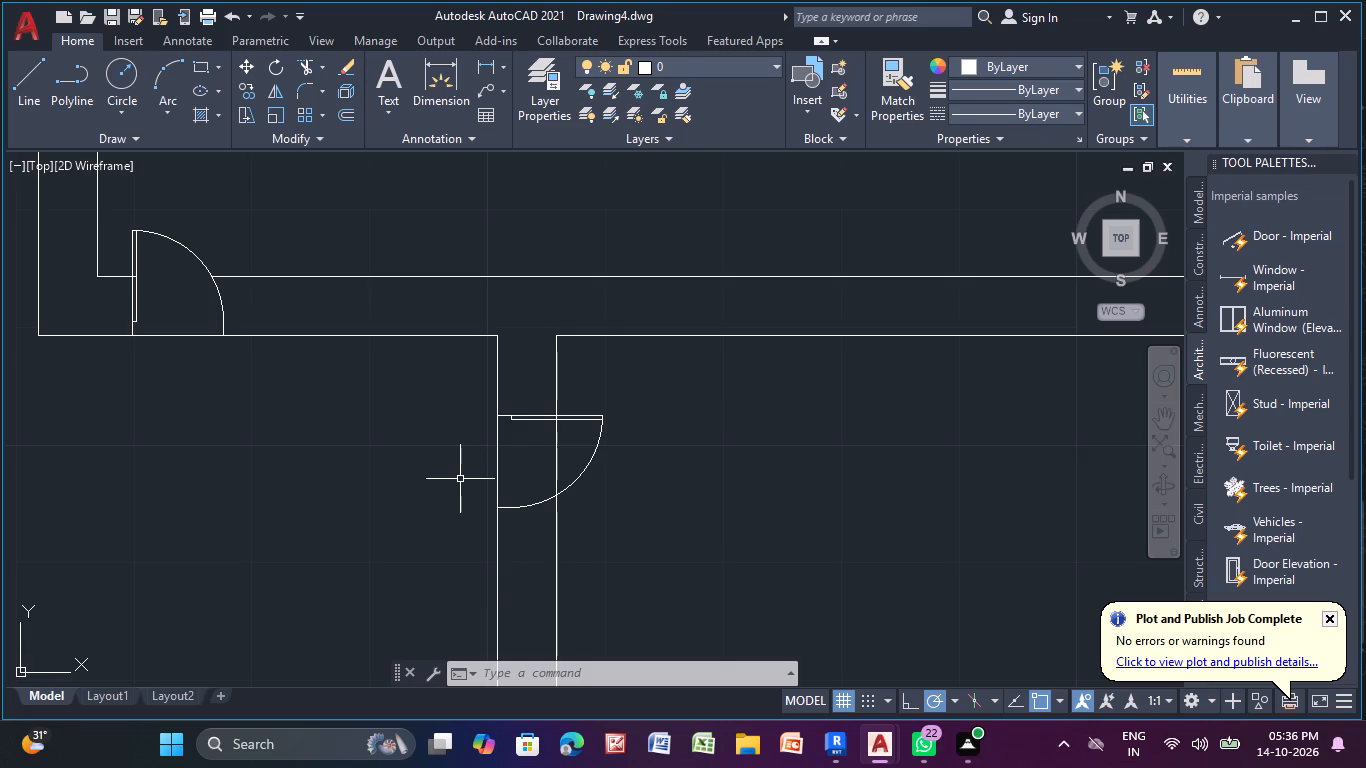
Move the lower bedroom's bed straight down, close to that room's bottom wall.
scroll(492, 504, "down", 4)
middle_click_drag(536, 495, 478, 190)
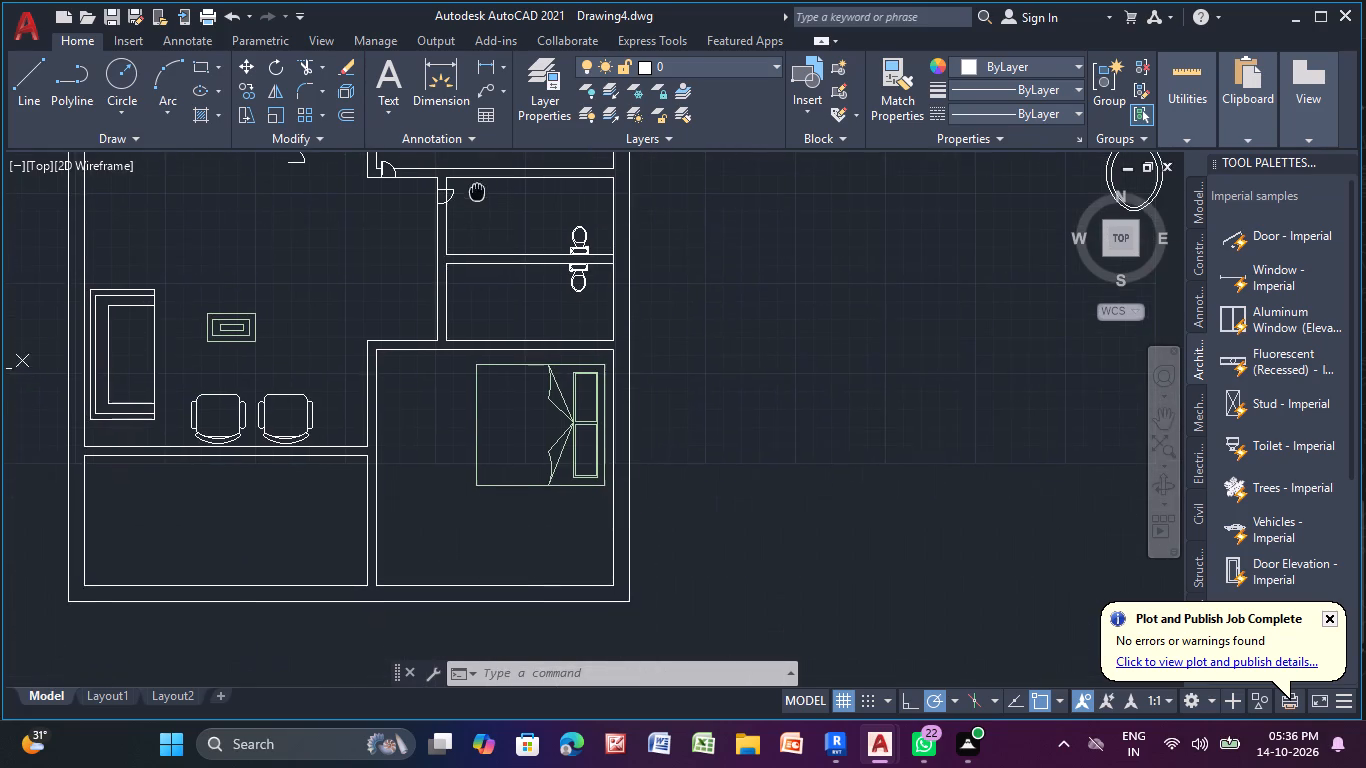
middle_click_drag(478, 190, 479, 190)
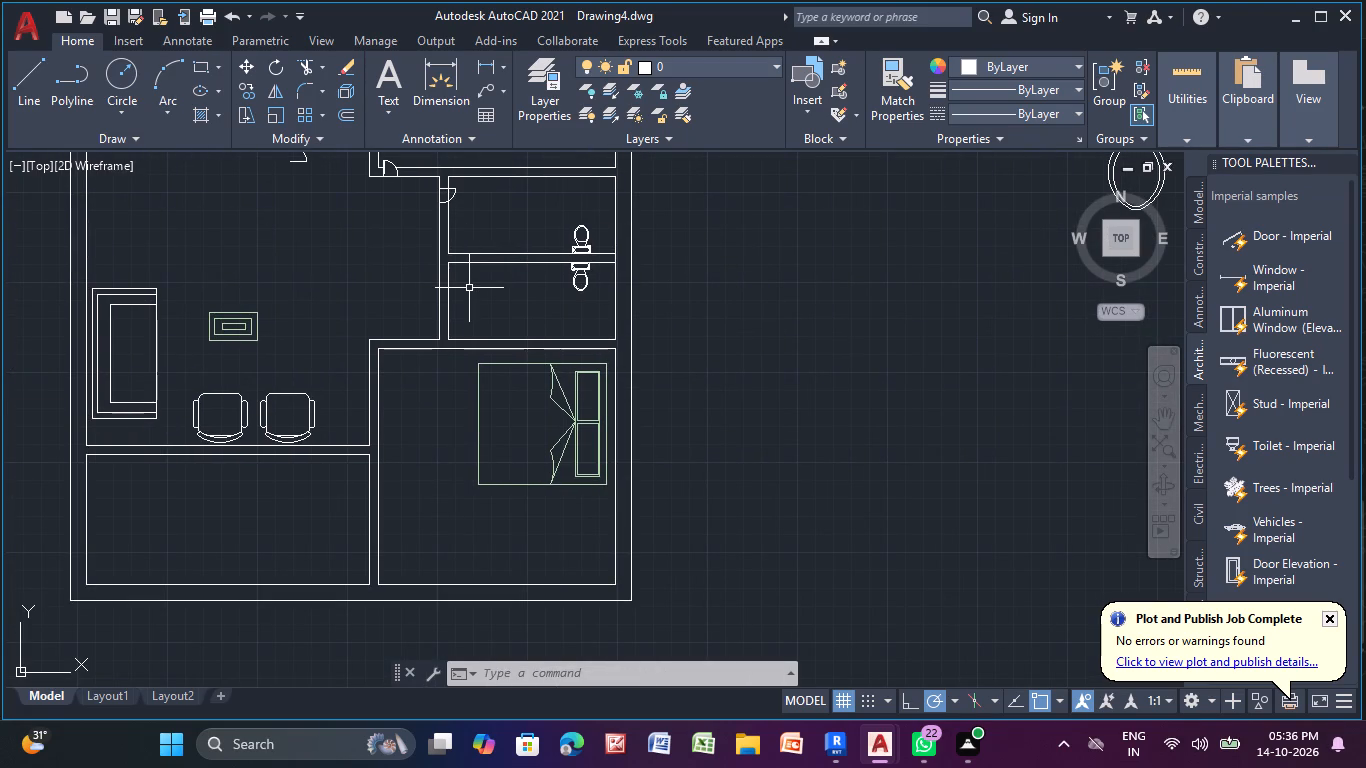
middle_click(438, 404)
left_click(502, 359)
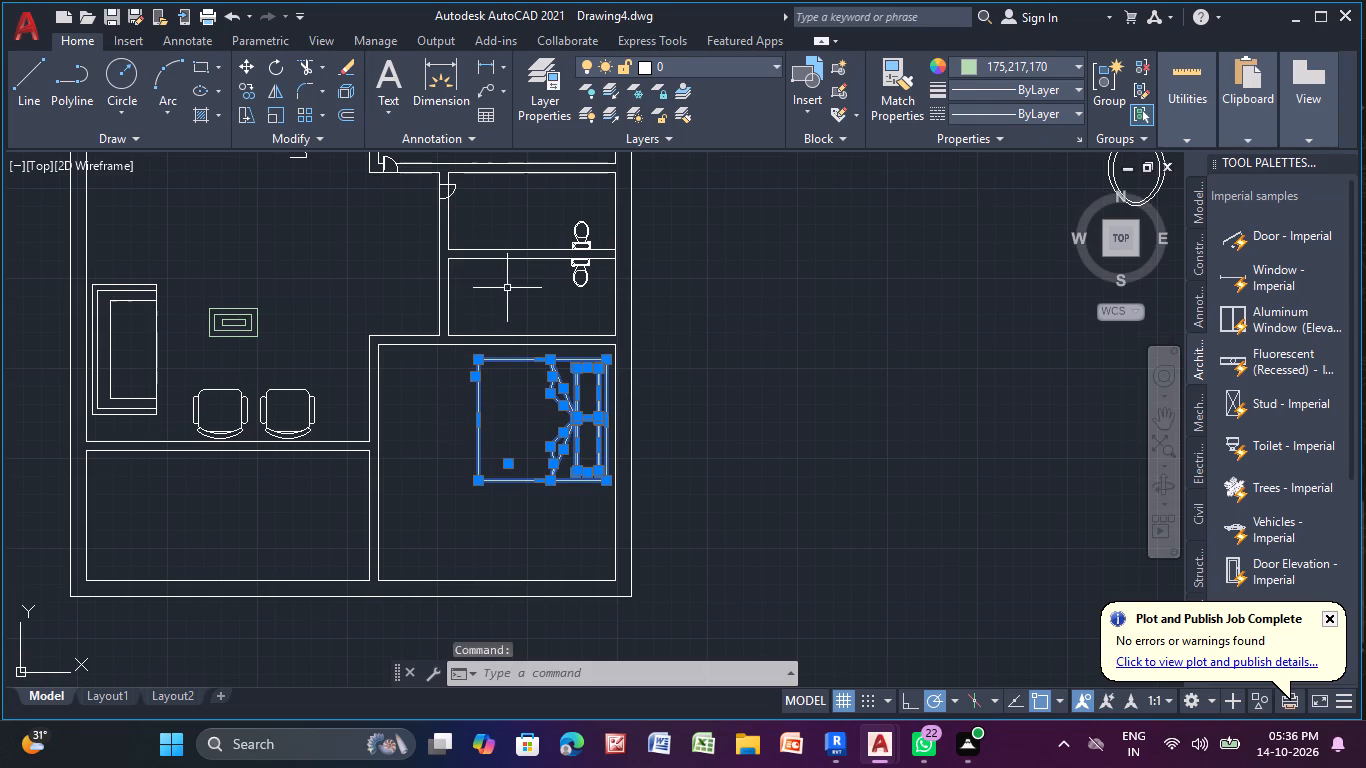
left_click(239, 64)
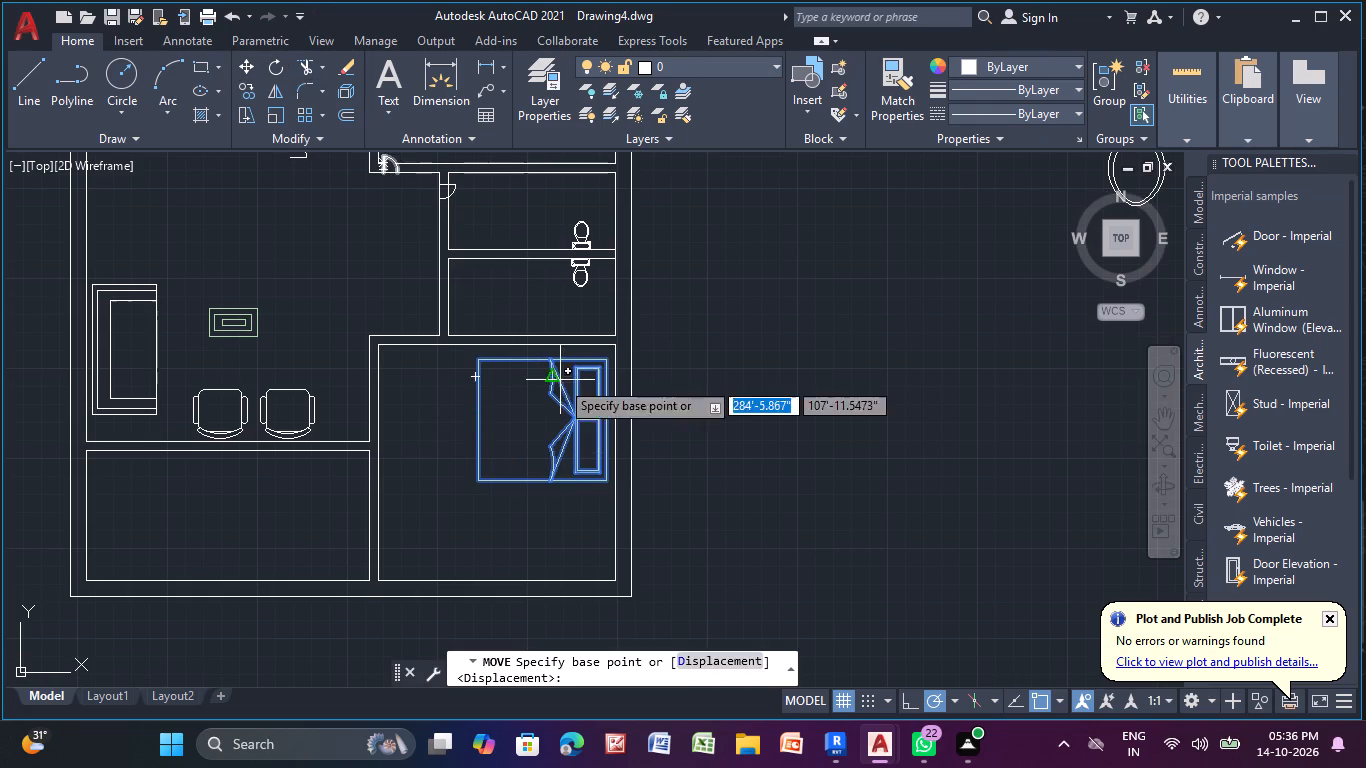
left_click(589, 421)
middle_click_drag(587, 505, 584, 502)
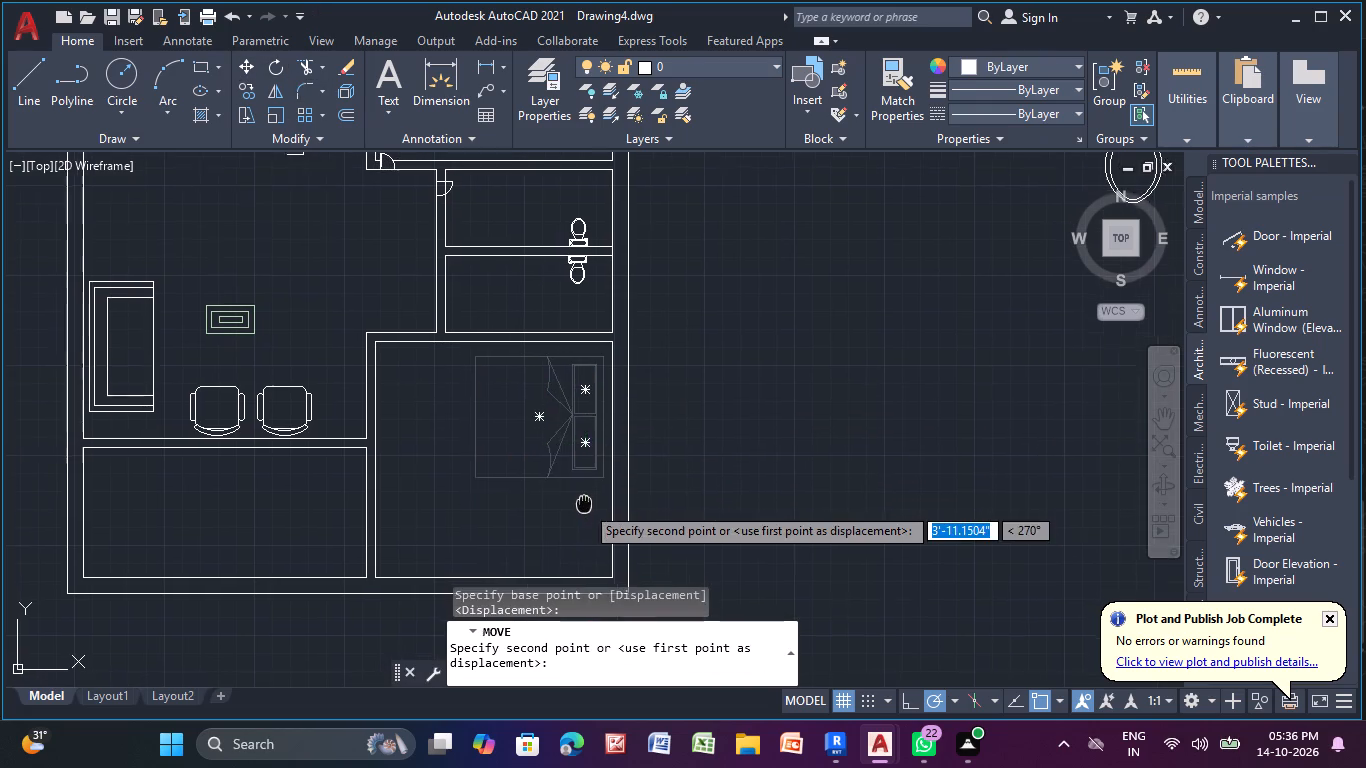
middle_click_drag(584, 502, 567, 426)
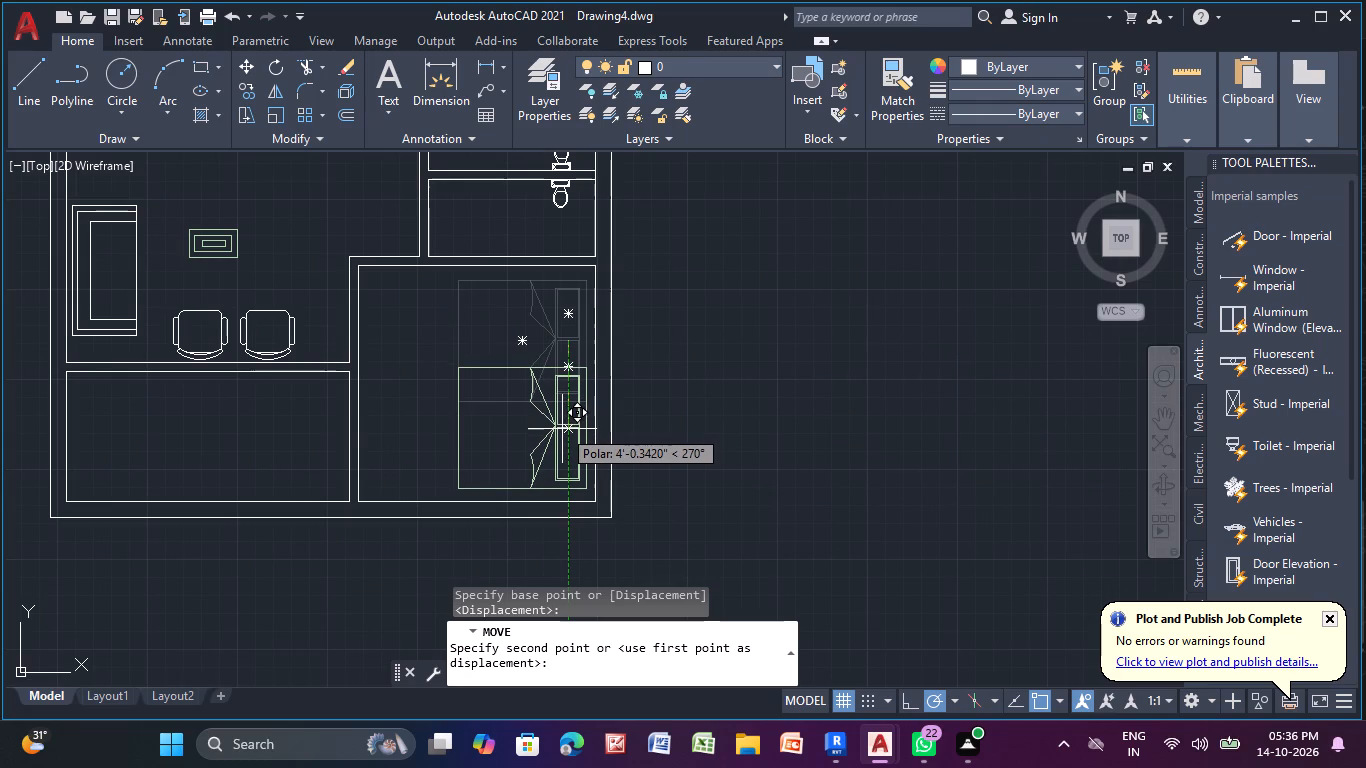
left_click(560, 437)
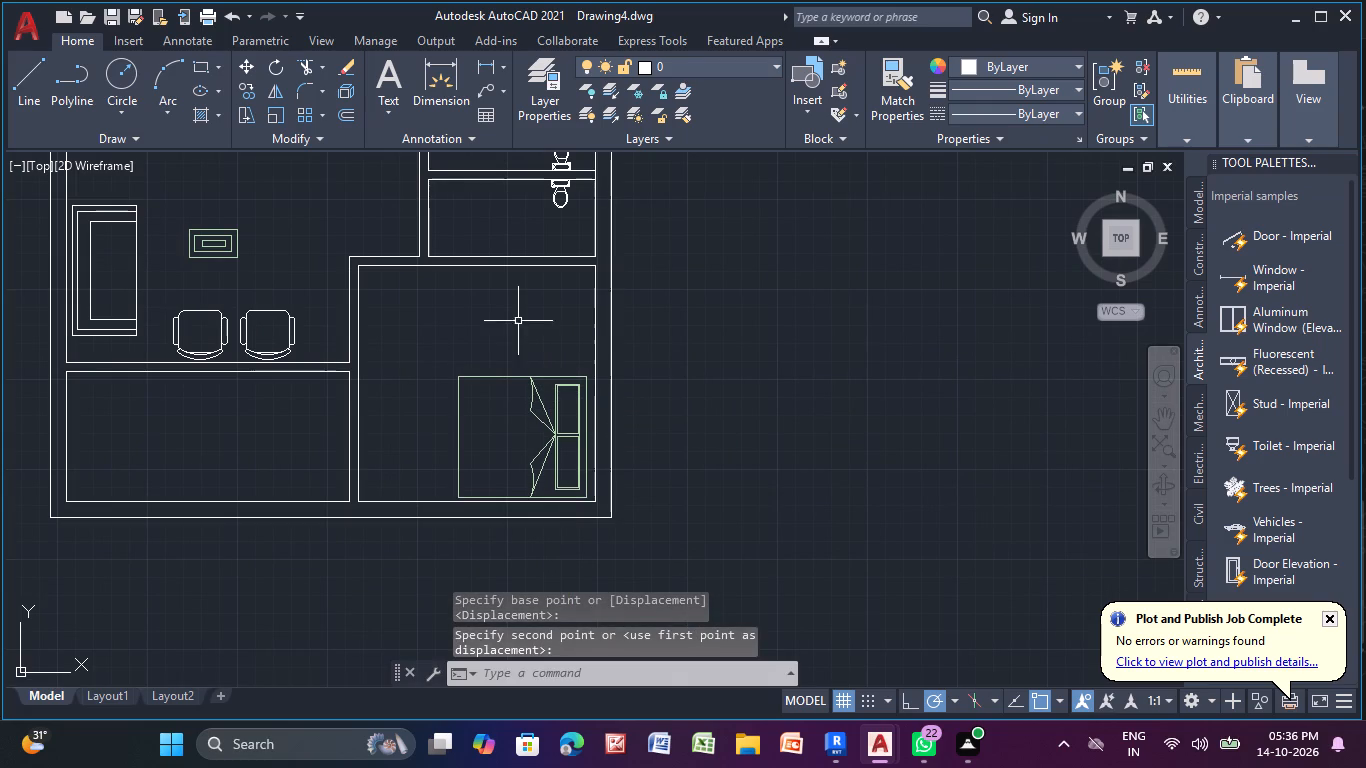
Copy the door at the middle bedroom's lower corner into the wall between the lower bathroom and lower bedroom, beside the bathroom's side wall.
middle_click_drag(440, 376, 430, 465)
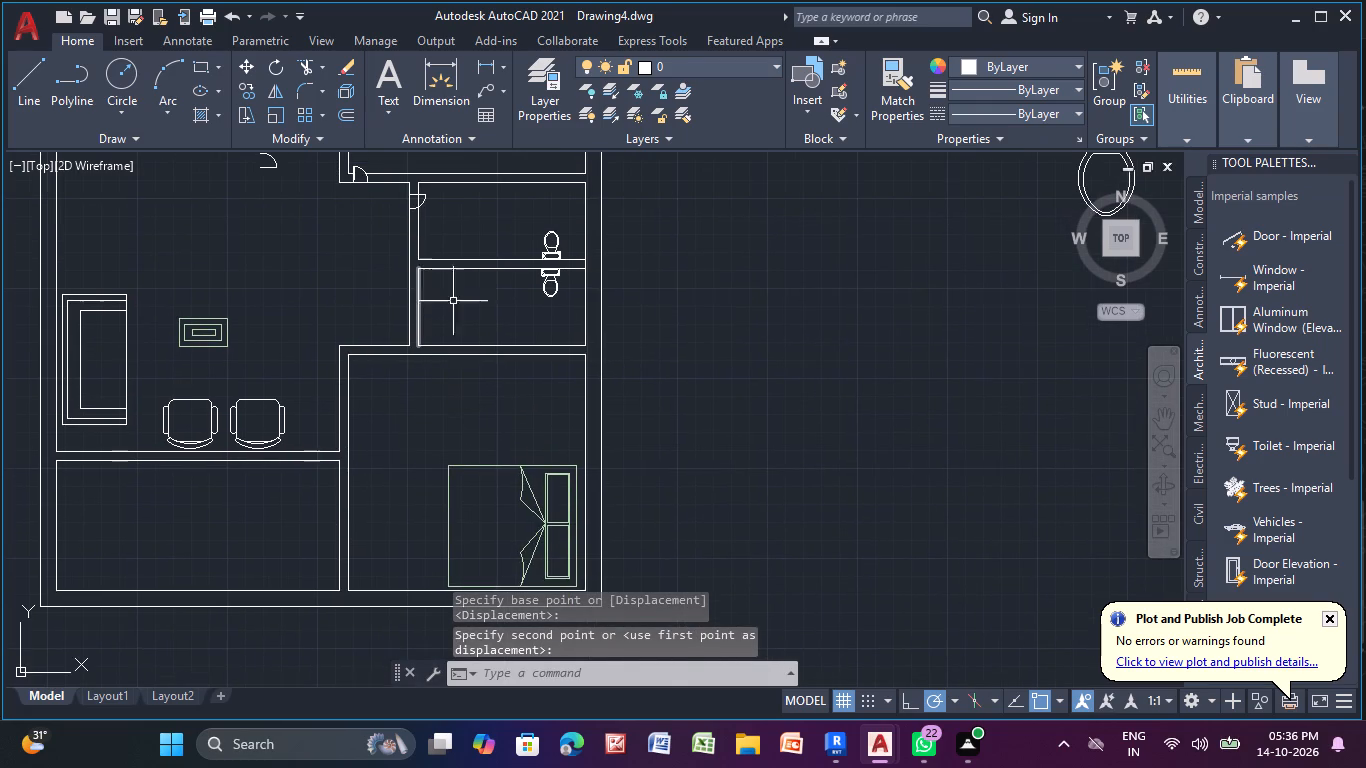
middle_click_drag(471, 346, 481, 434)
scroll(480, 433, "up", 1)
scroll(412, 281, "down", 1)
middle_click_drag(416, 308, 441, 410)
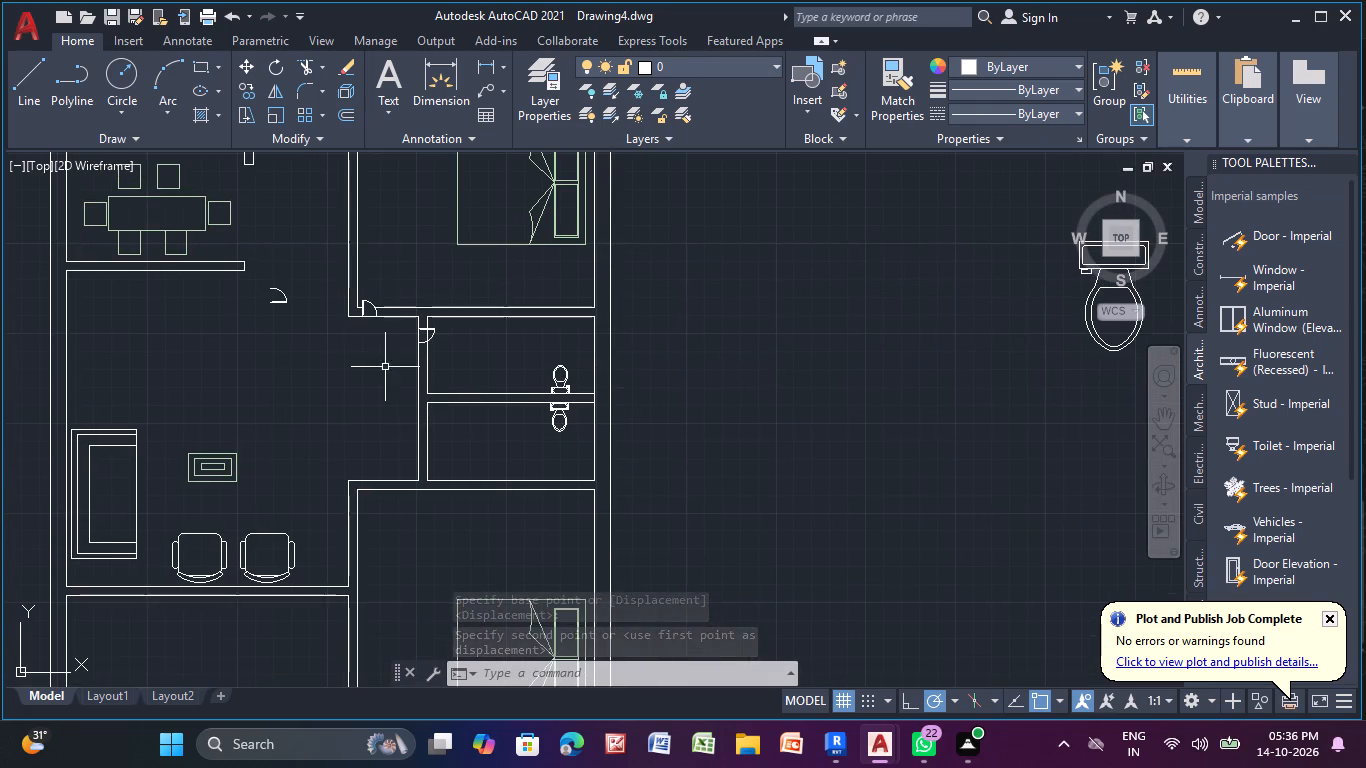
left_click(369, 306)
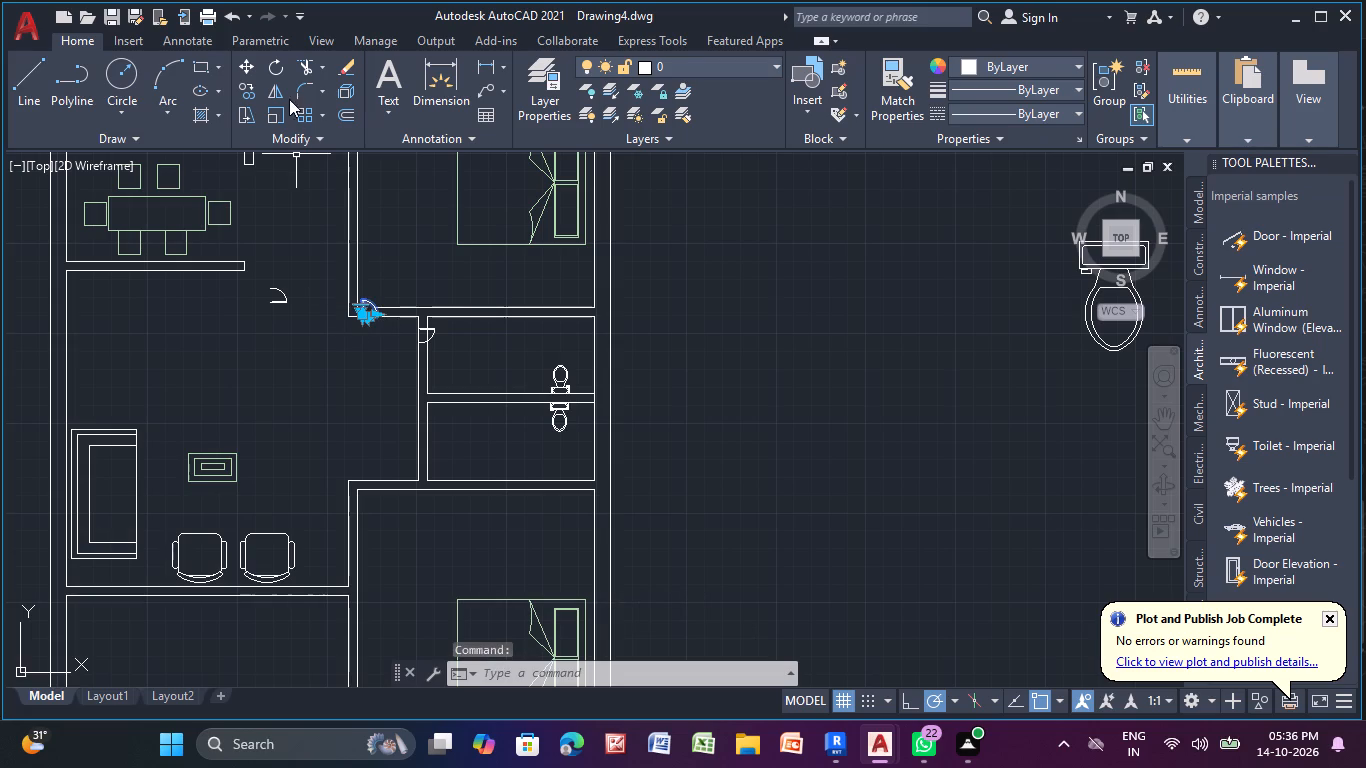
left_click(245, 91)
left_click(377, 304)
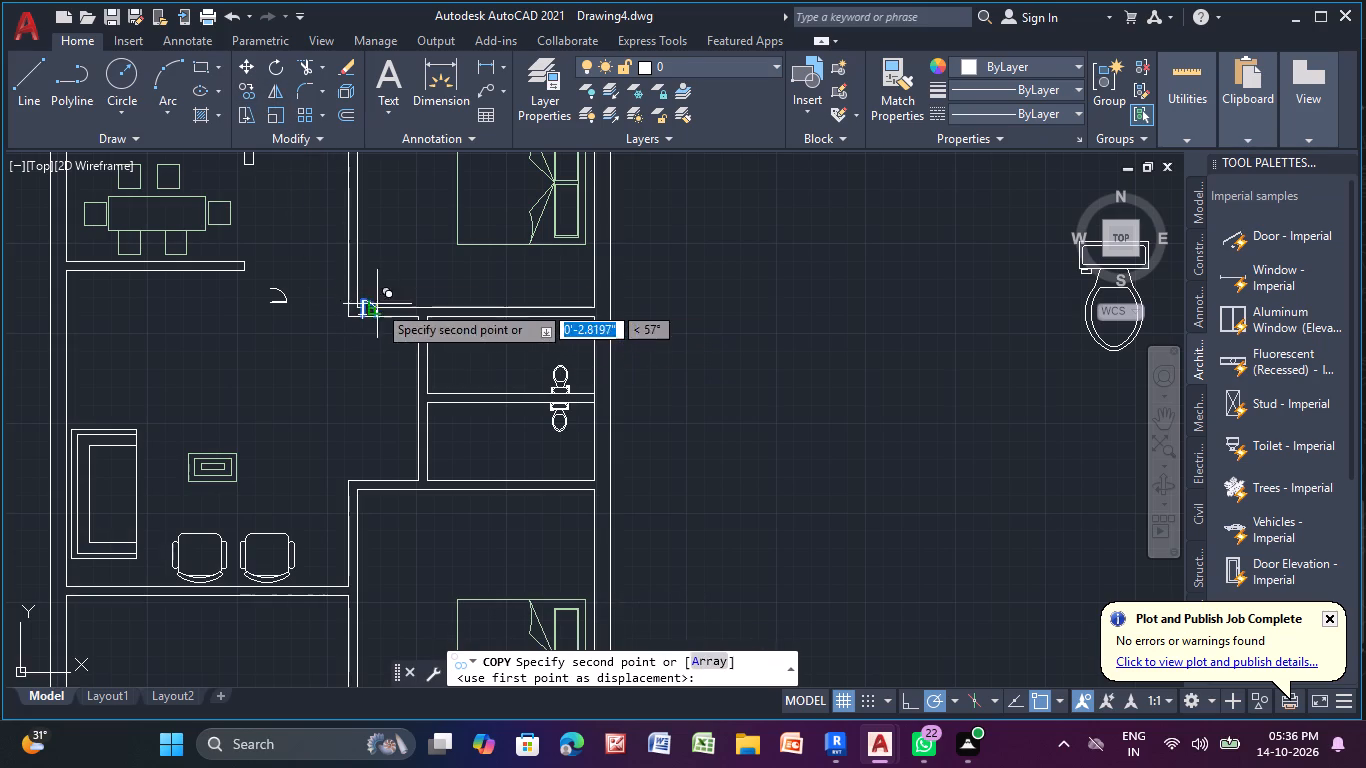
scroll(457, 503, "up", 2)
middle_click_drag(457, 503, 484, 358)
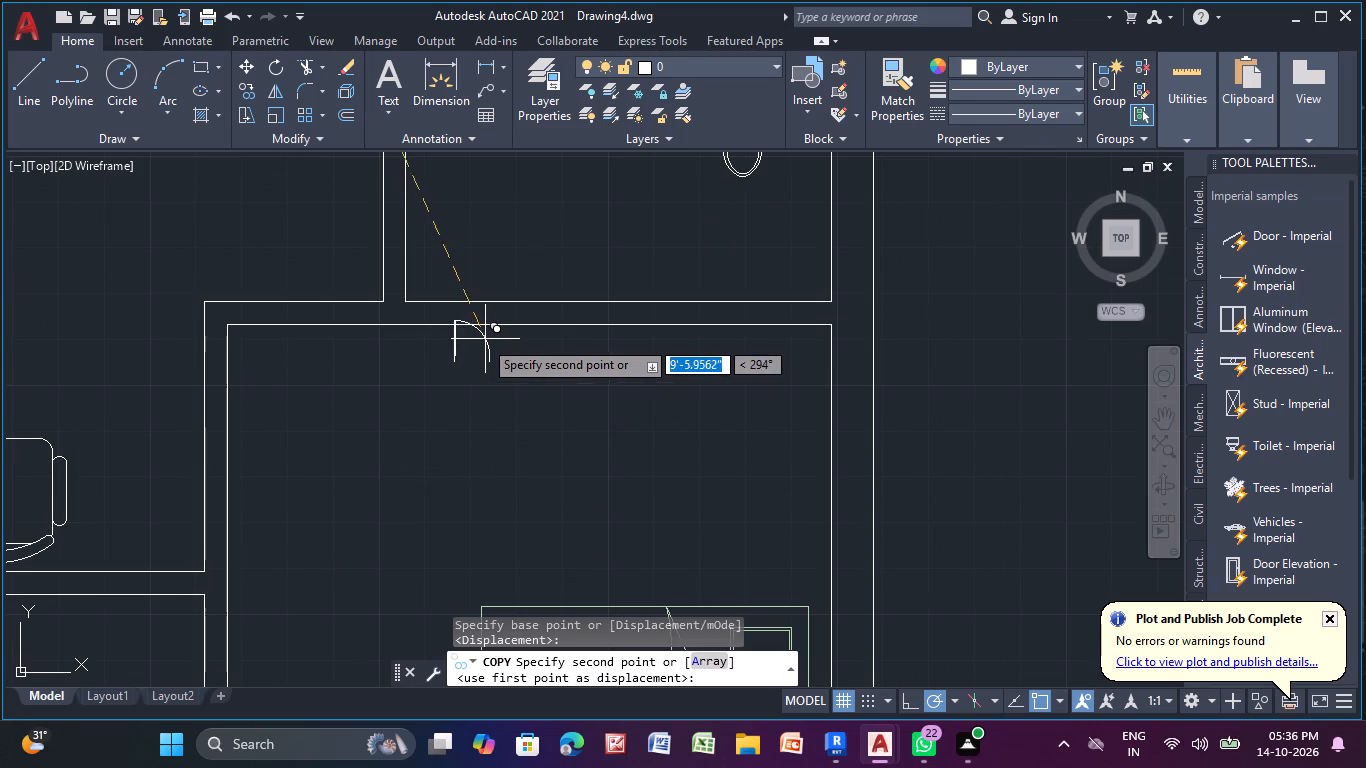
scroll(452, 294, "up", 2)
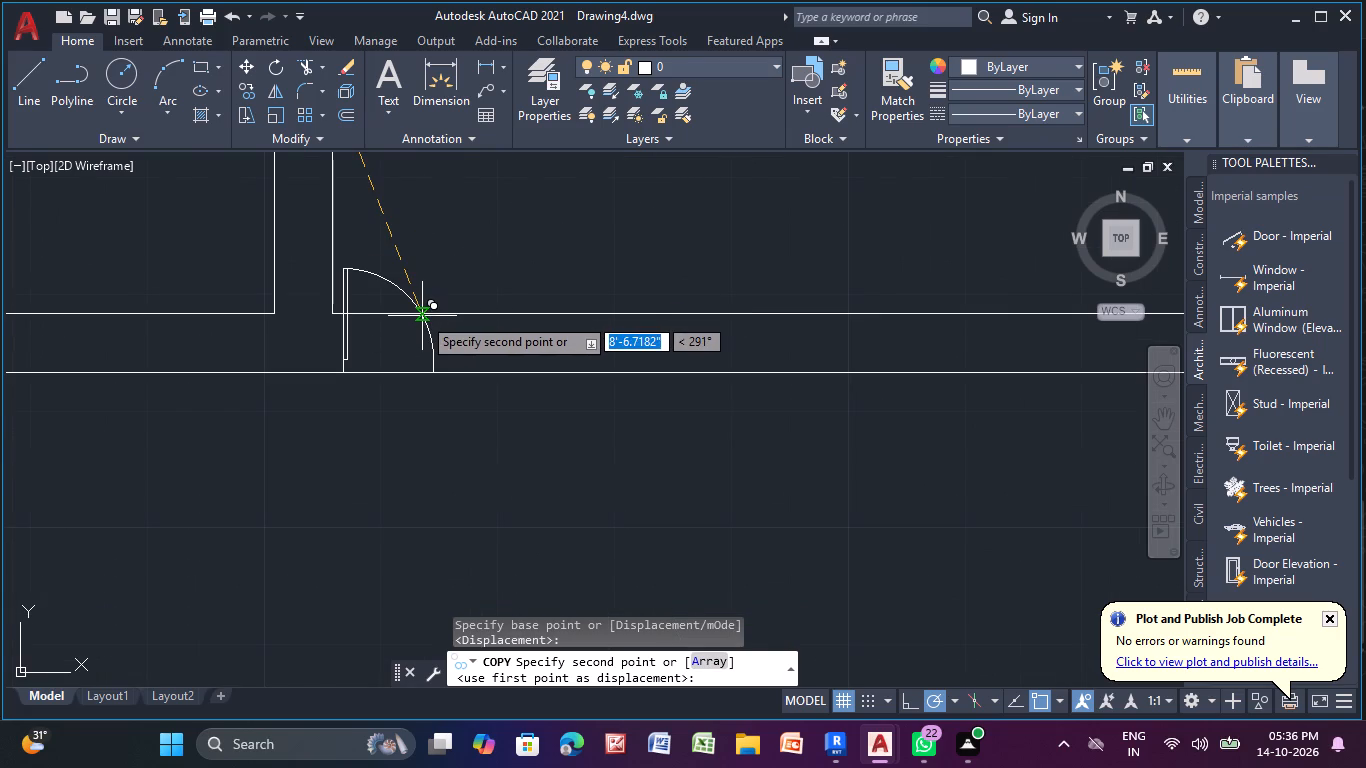
left_click(422, 316)
key("Escape")
key("Escape")
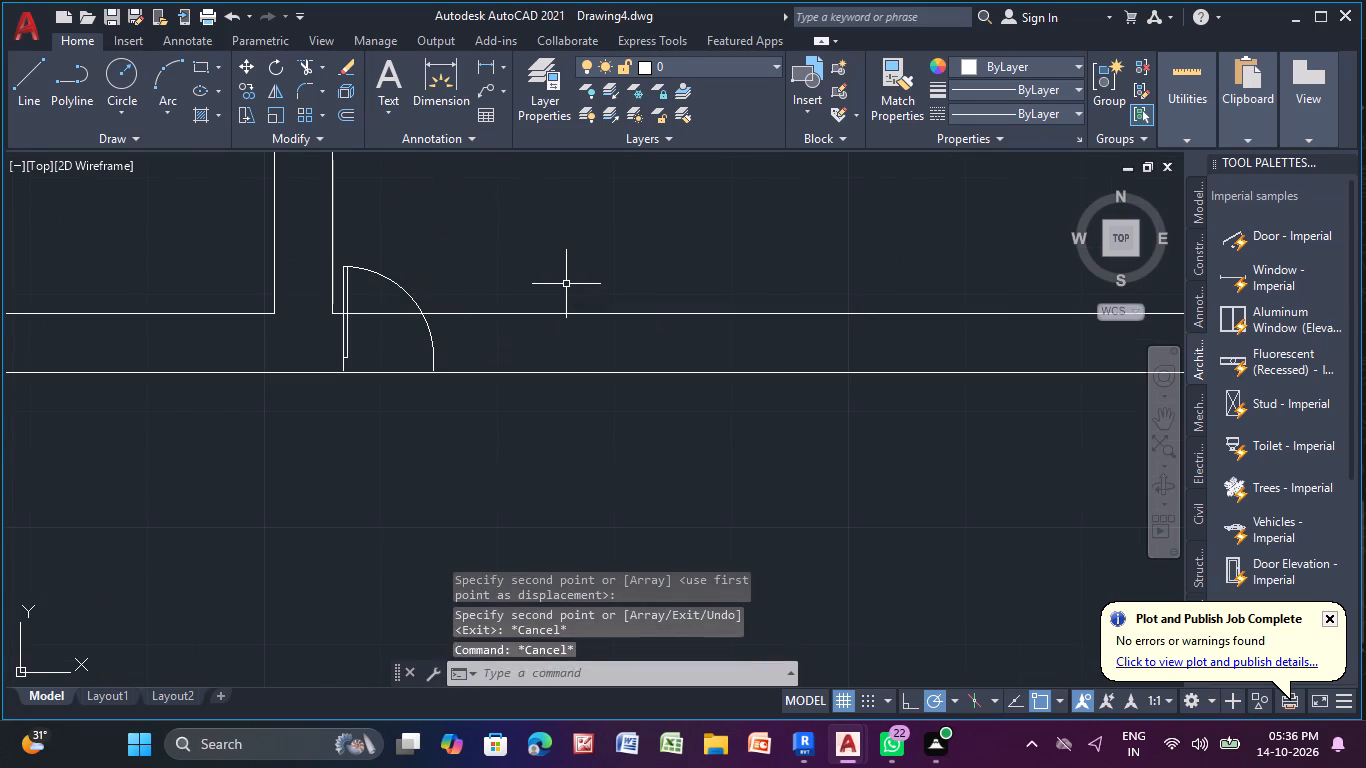
key("Escape")
Trim the bathroom-side wall line crossing the door between the lower bathroom and lower bedroom.
scroll(587, 184, "down", 3)
scroll(583, 335, "down", 1)
middle_click_drag(584, 347, 558, 492)
left_click(306, 58)
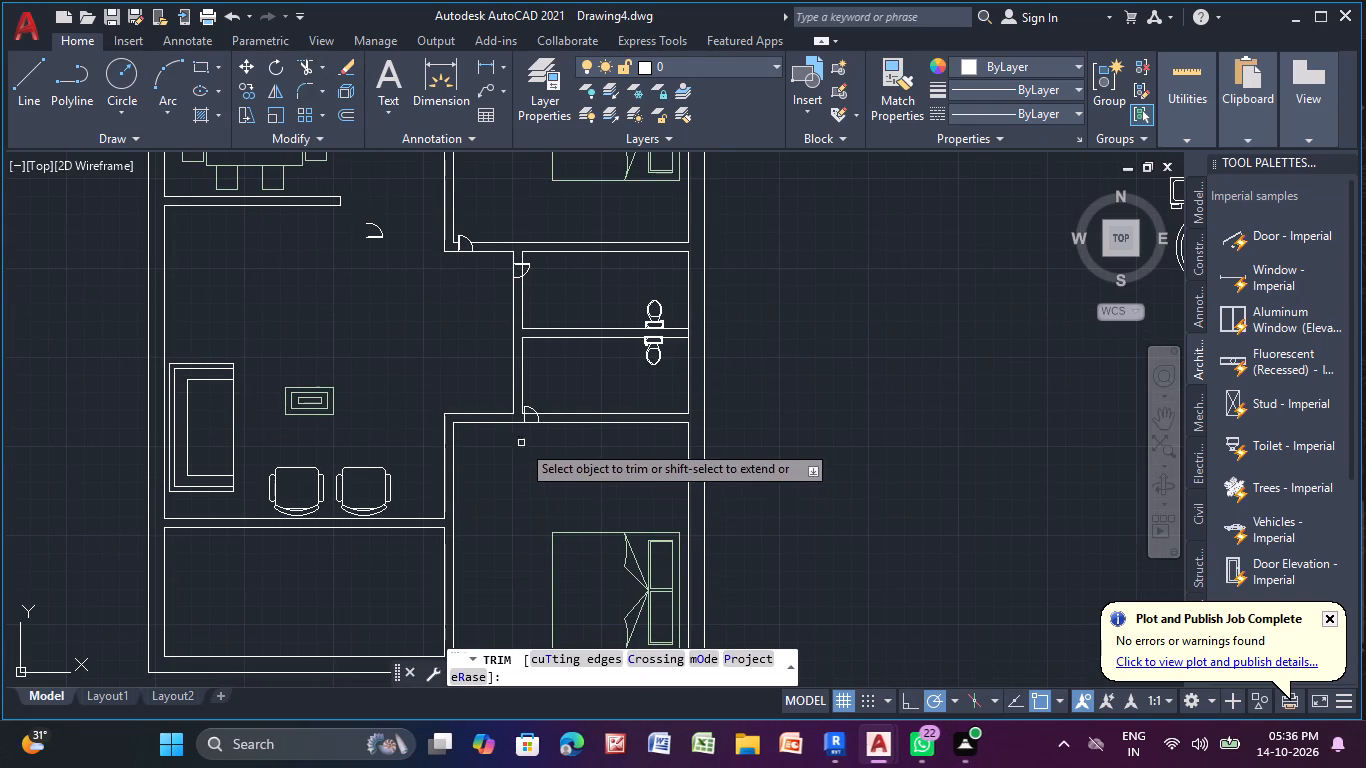
scroll(527, 429, "up", 4)
left_click_drag(533, 334, 545, 365)
scroll(628, 272, "down", 1)
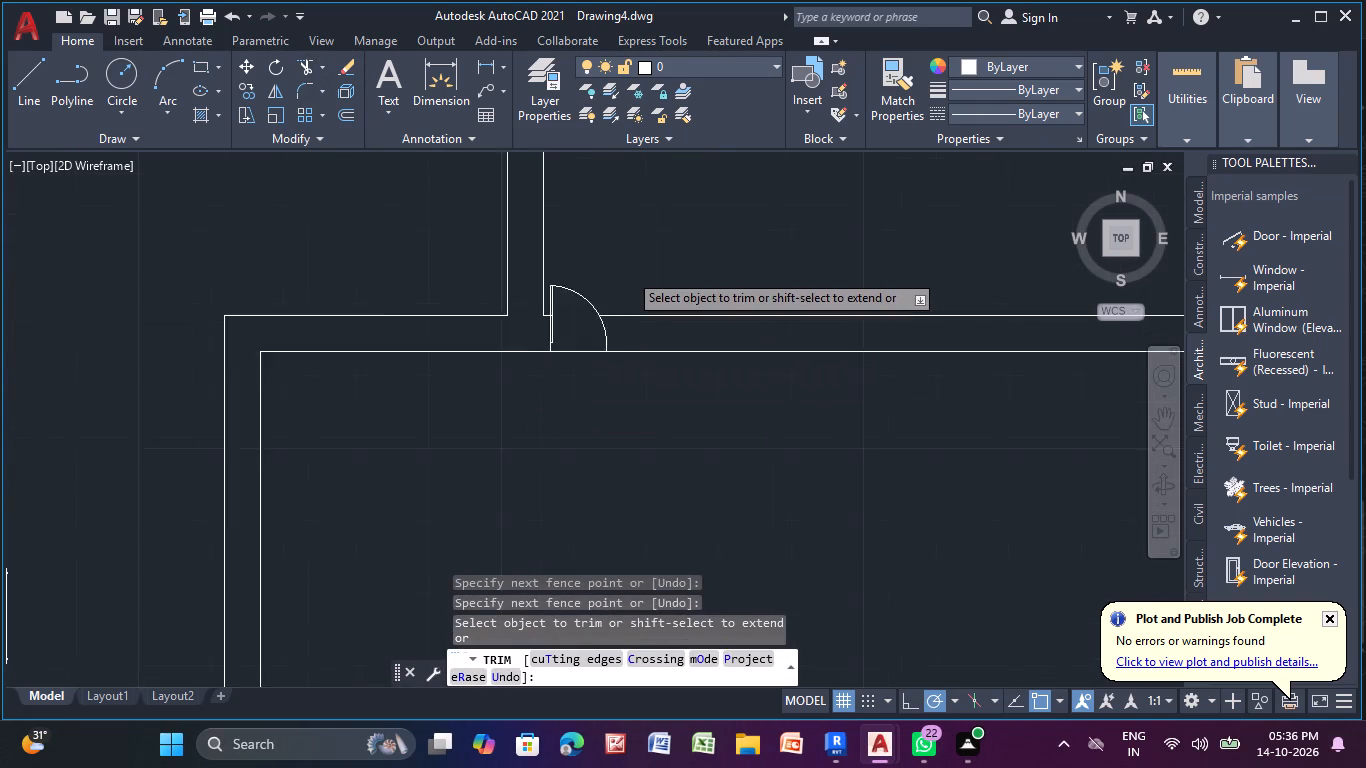
Trim the inner wall line crossing the door in the upper bathroom's side wall.
scroll(628, 272, "down", 1)
middle_click_drag(627, 272, 647, 418)
scroll(656, 259, "down", 1)
middle_click_drag(656, 275, 630, 429)
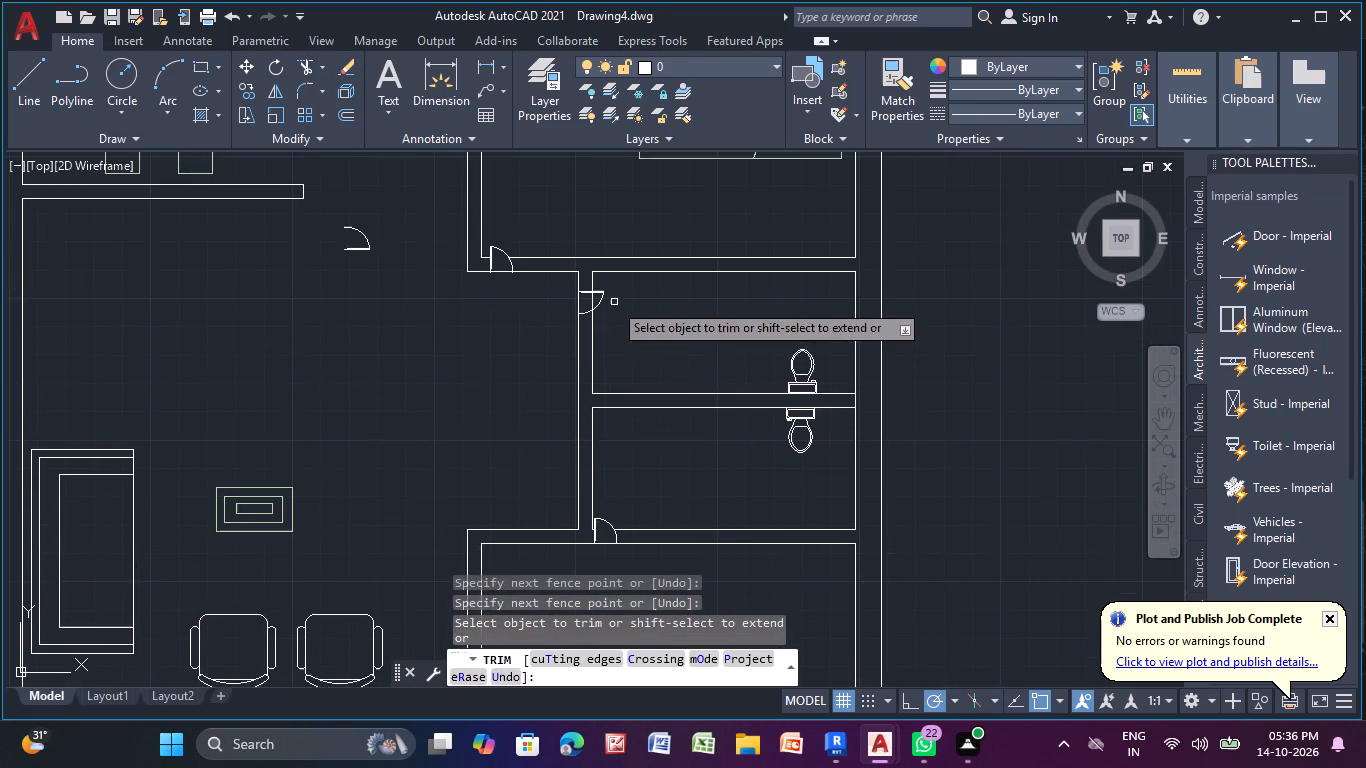
scroll(594, 302, "up", 2)
left_click(591, 299)
left_click(573, 300)
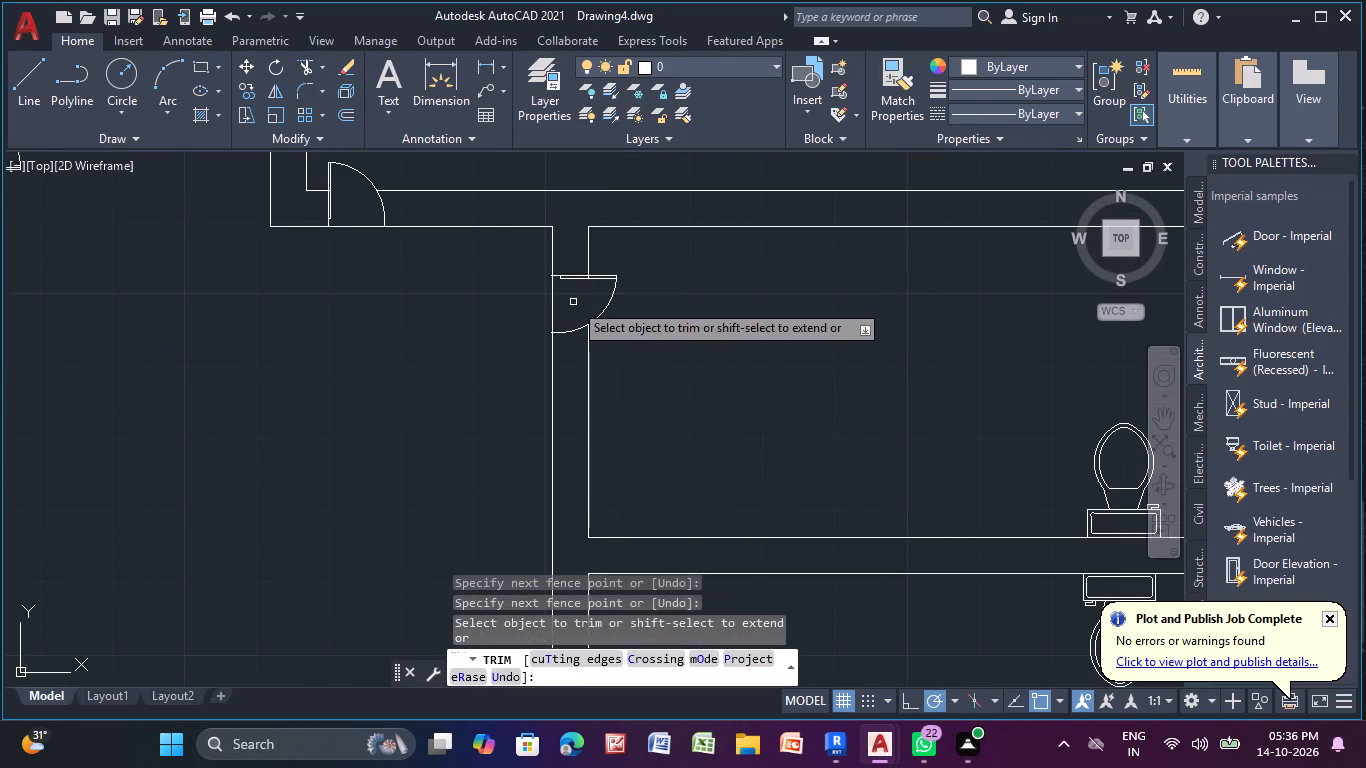
scroll(613, 307, "down", 4)
middle_click_drag(651, 333, 640, 243)
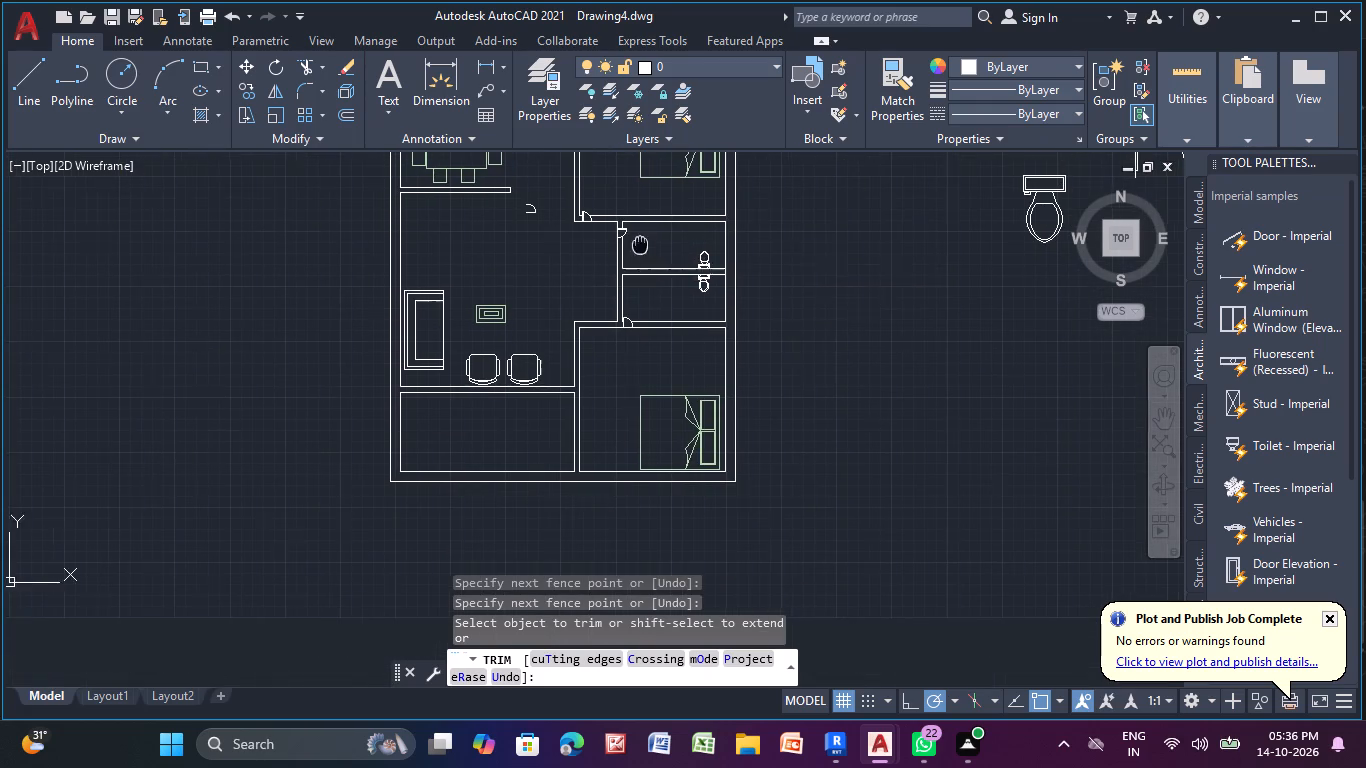
middle_click_drag(640, 243, 639, 243)
key("Escape")
key("Escape")
key("Escape")
key("Escape")
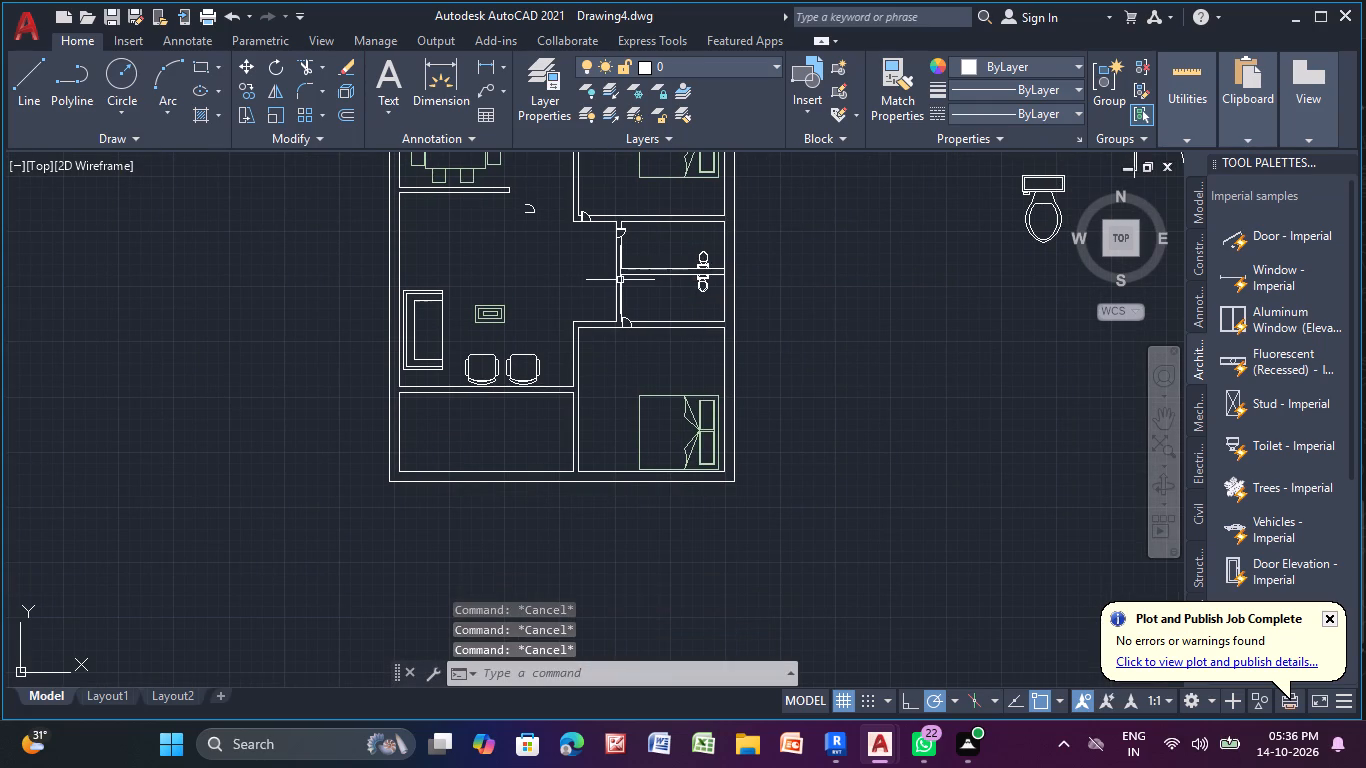
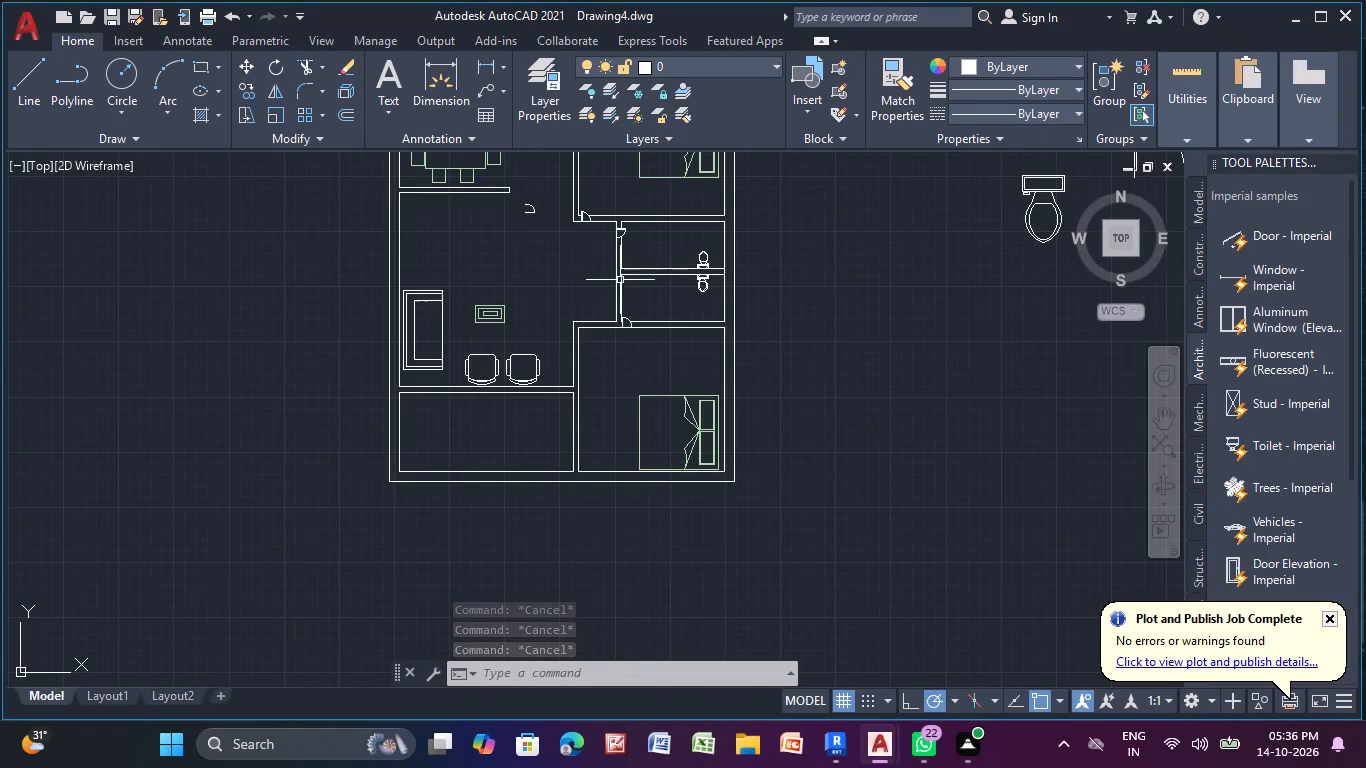
Insert the DR-69P double-door block from the Floor Plan Sample blocks at a 90° rotation, in the empty space west of the plan.
key("ctrl+2")
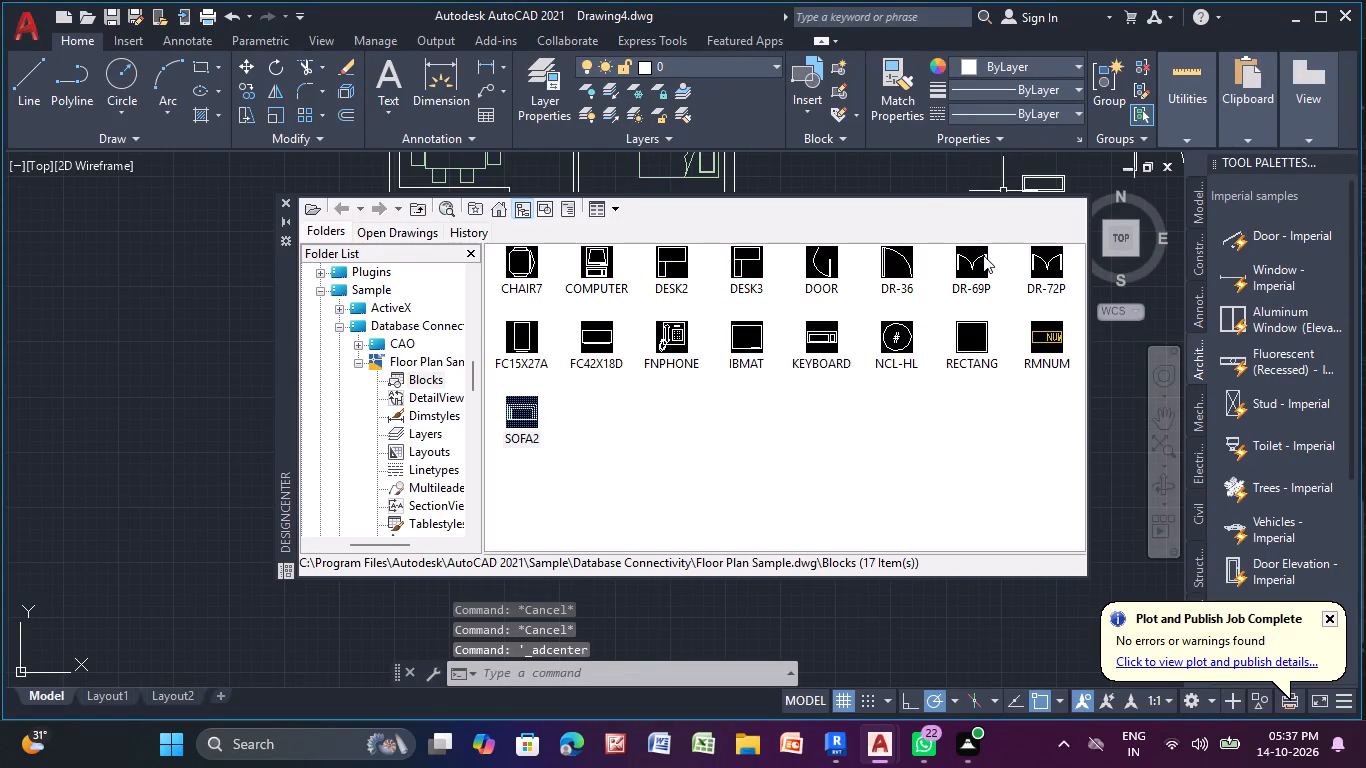
double_click(984, 257)
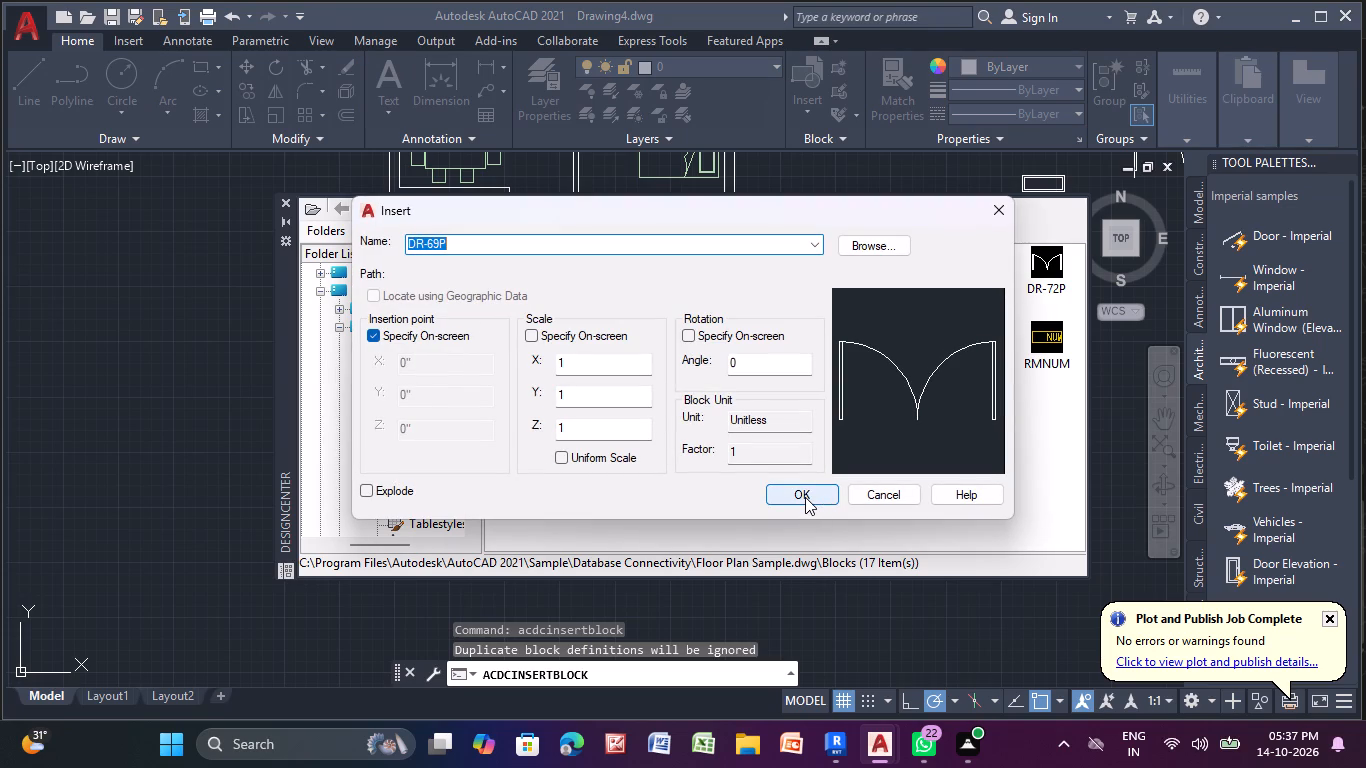
left_click(773, 367)
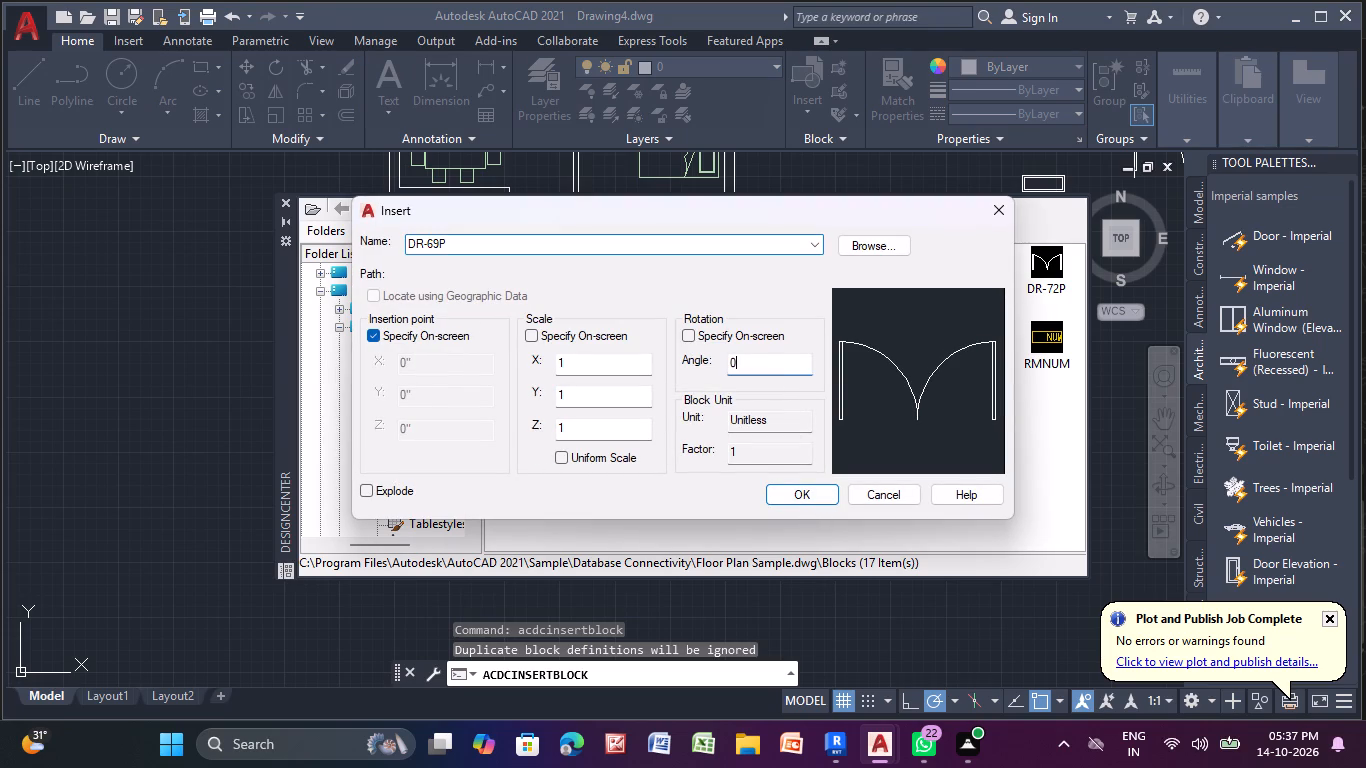
key("BackSpace")
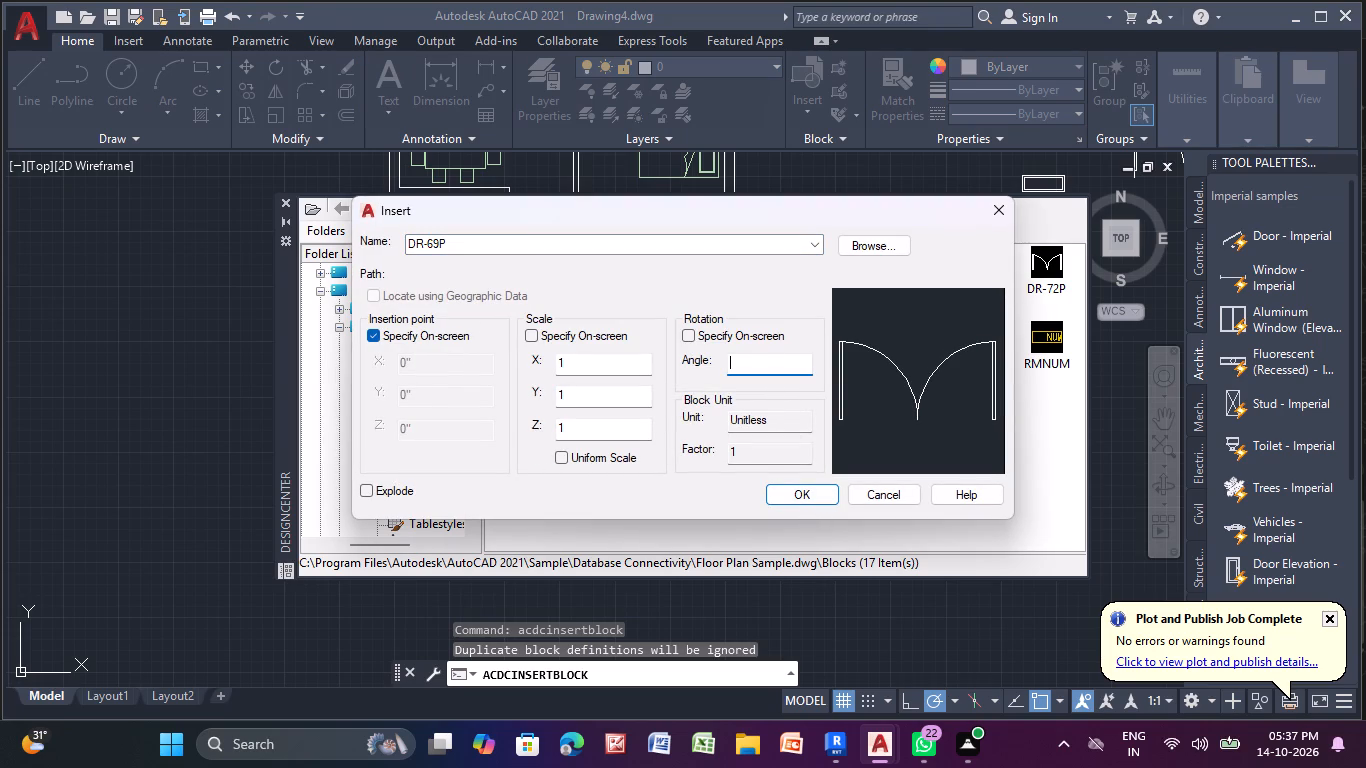
type("90")
key("Return")
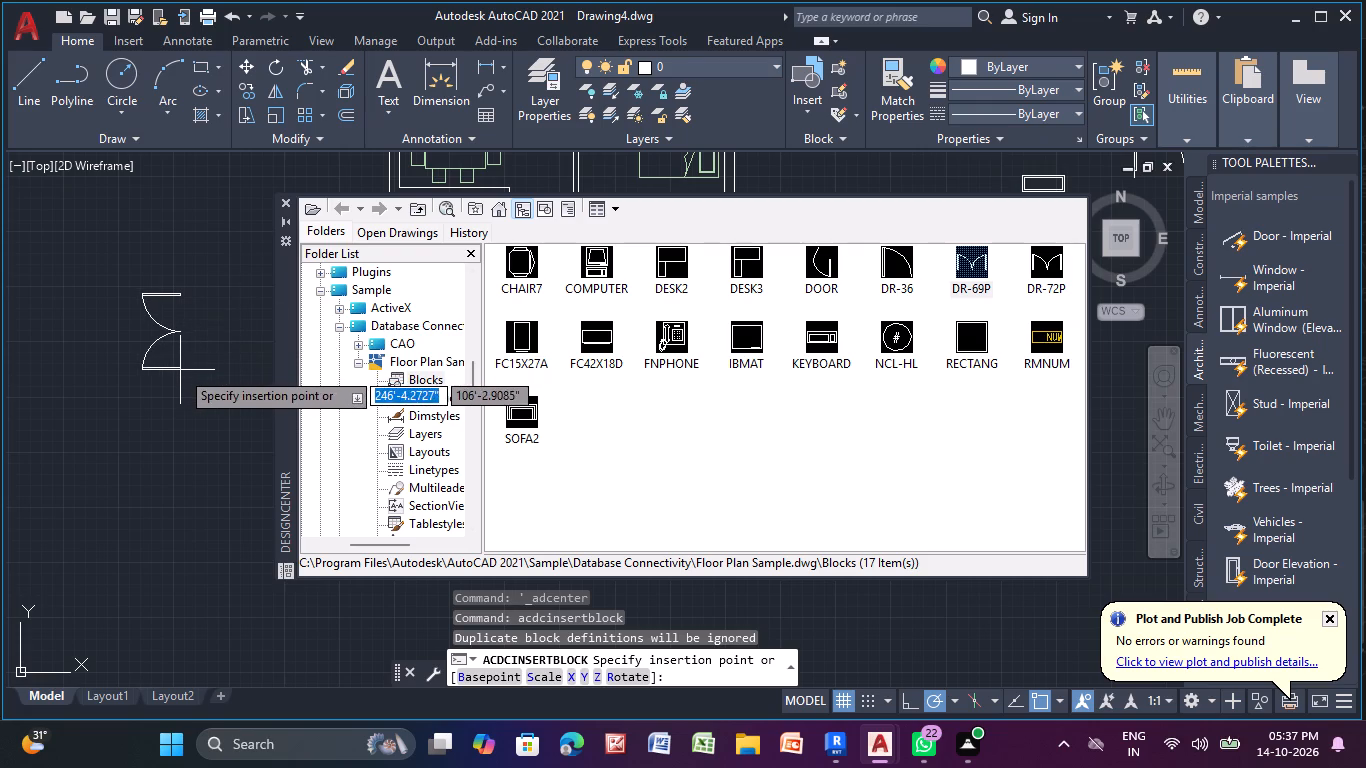
left_click(180, 371)
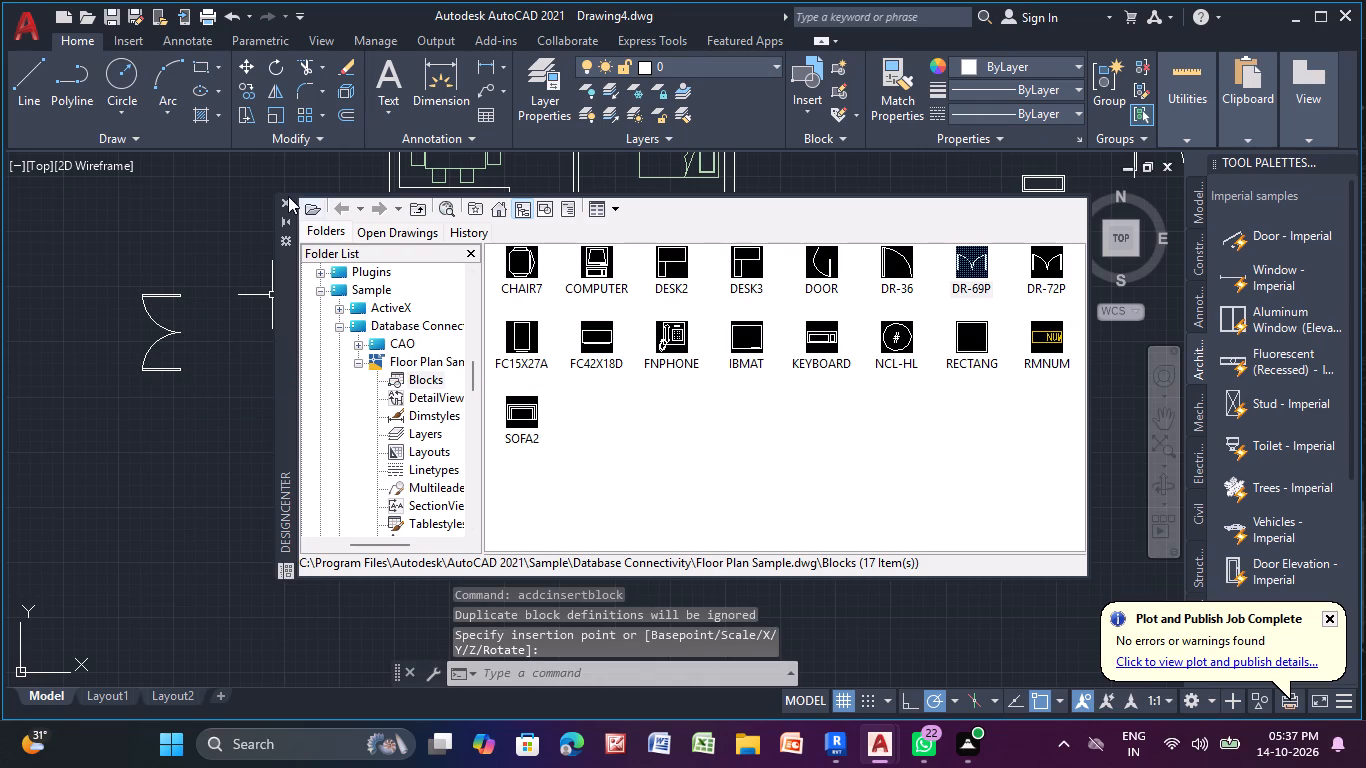
left_click(288, 196)
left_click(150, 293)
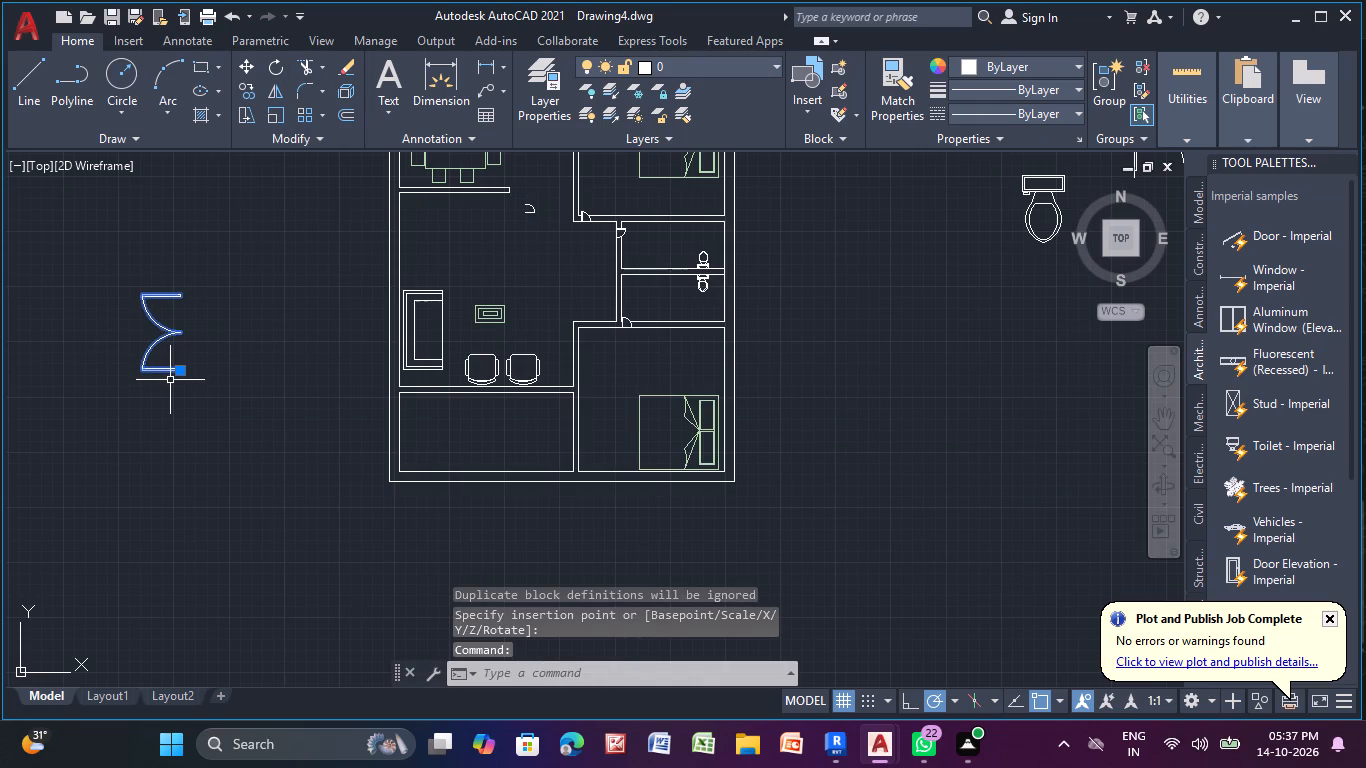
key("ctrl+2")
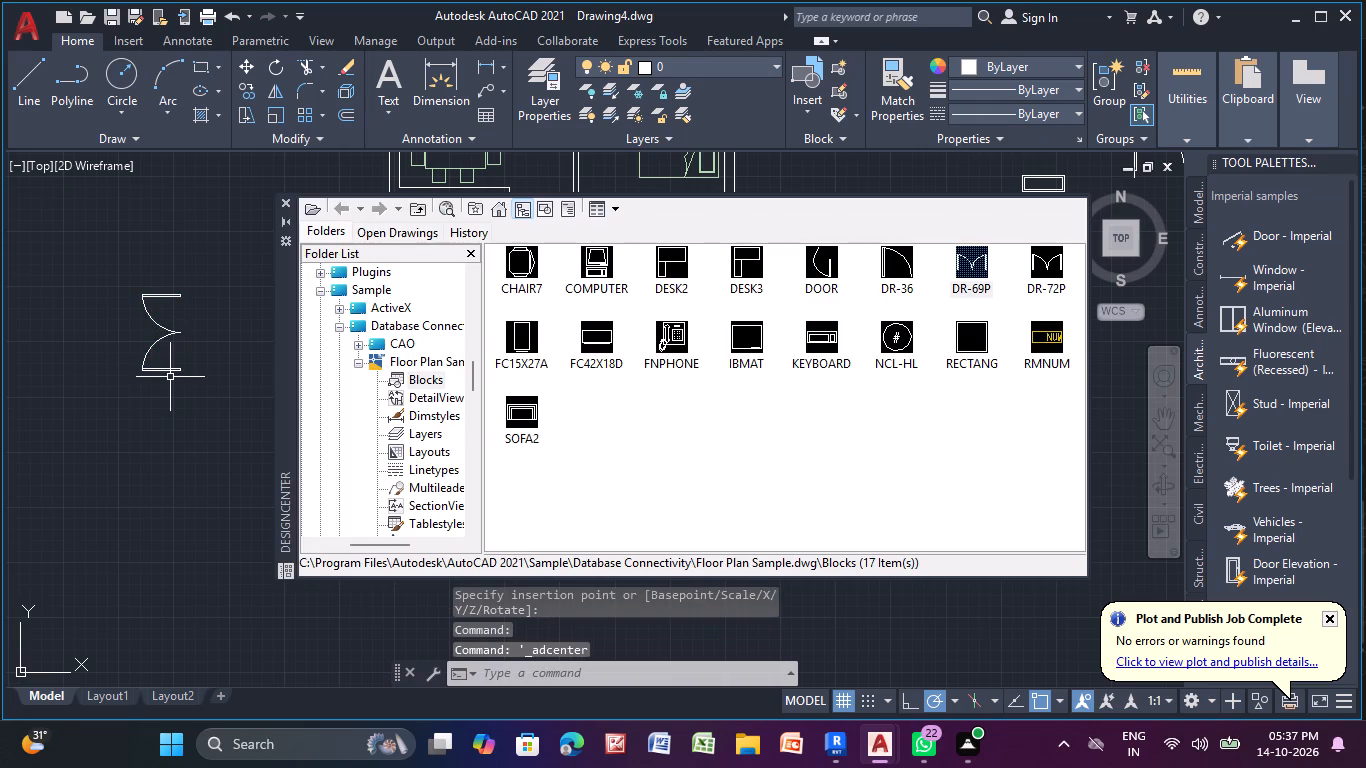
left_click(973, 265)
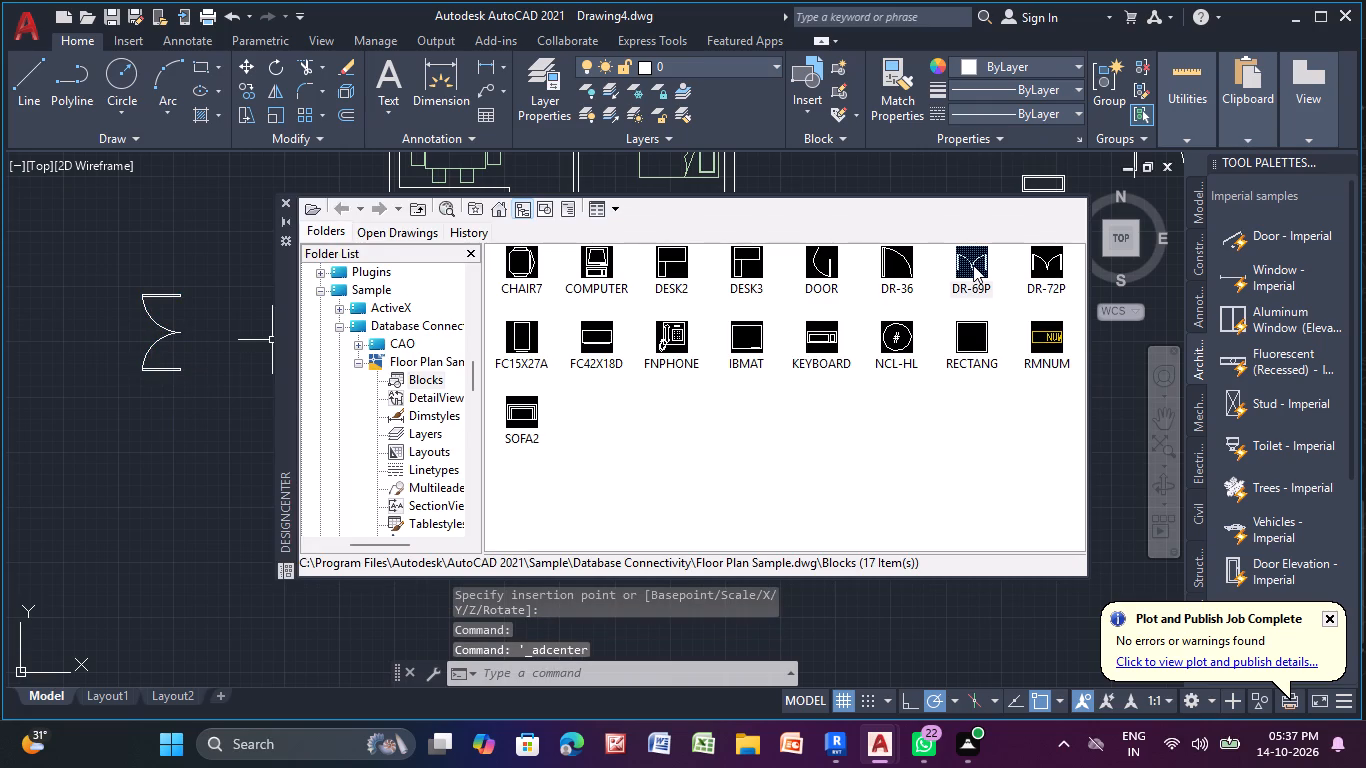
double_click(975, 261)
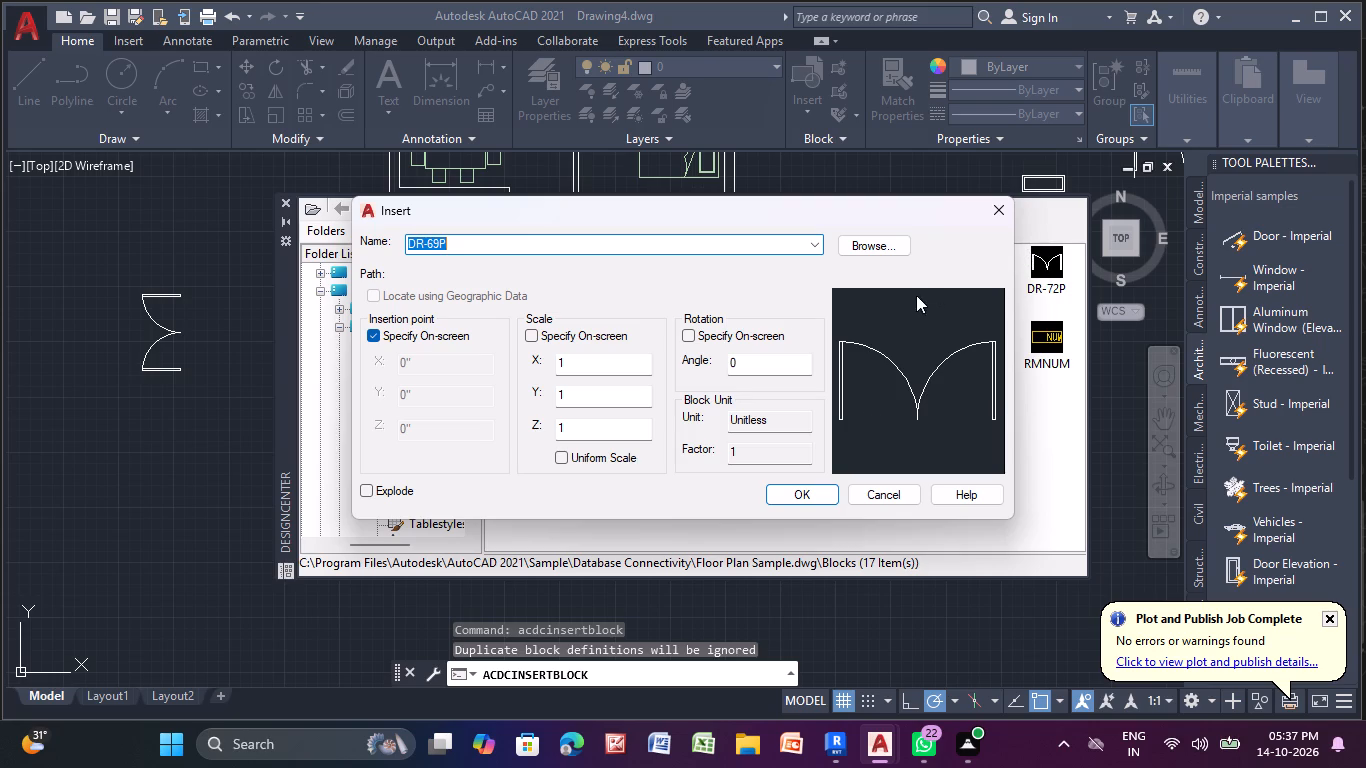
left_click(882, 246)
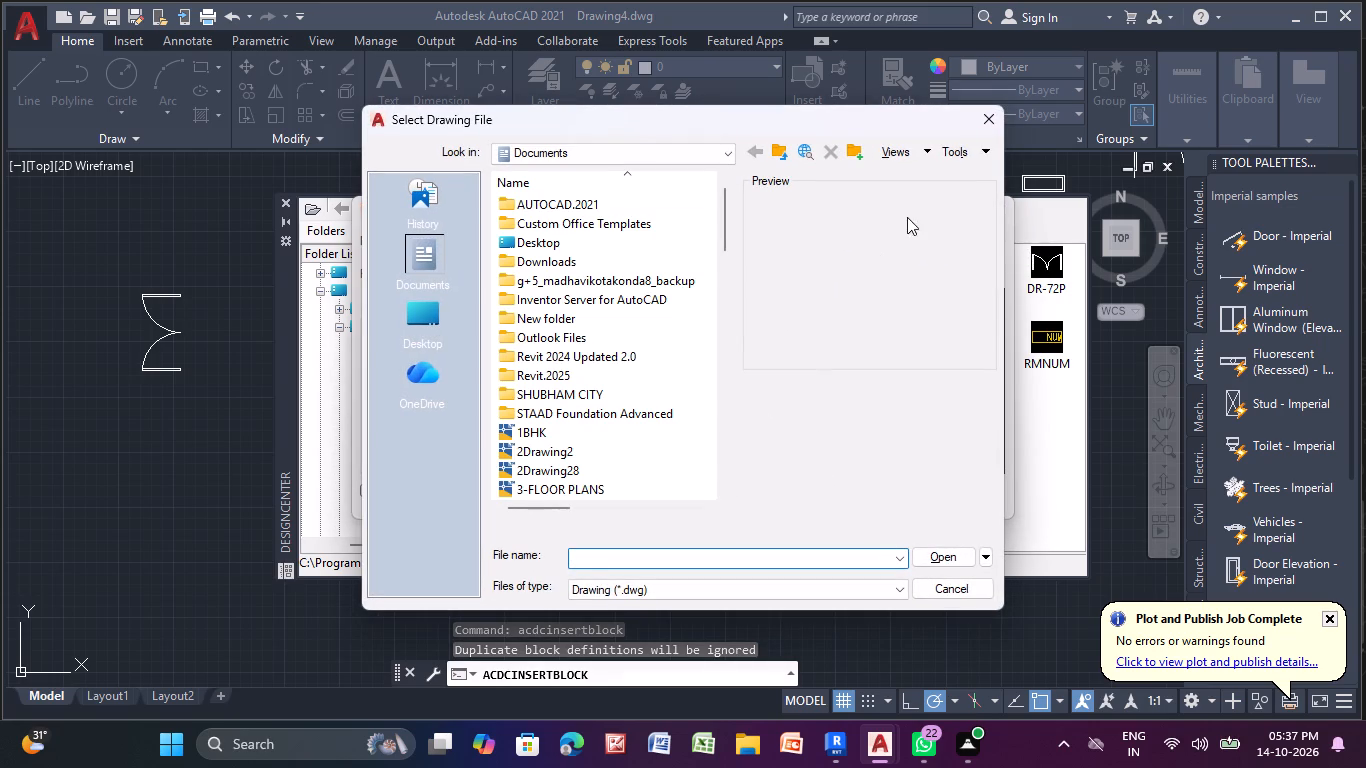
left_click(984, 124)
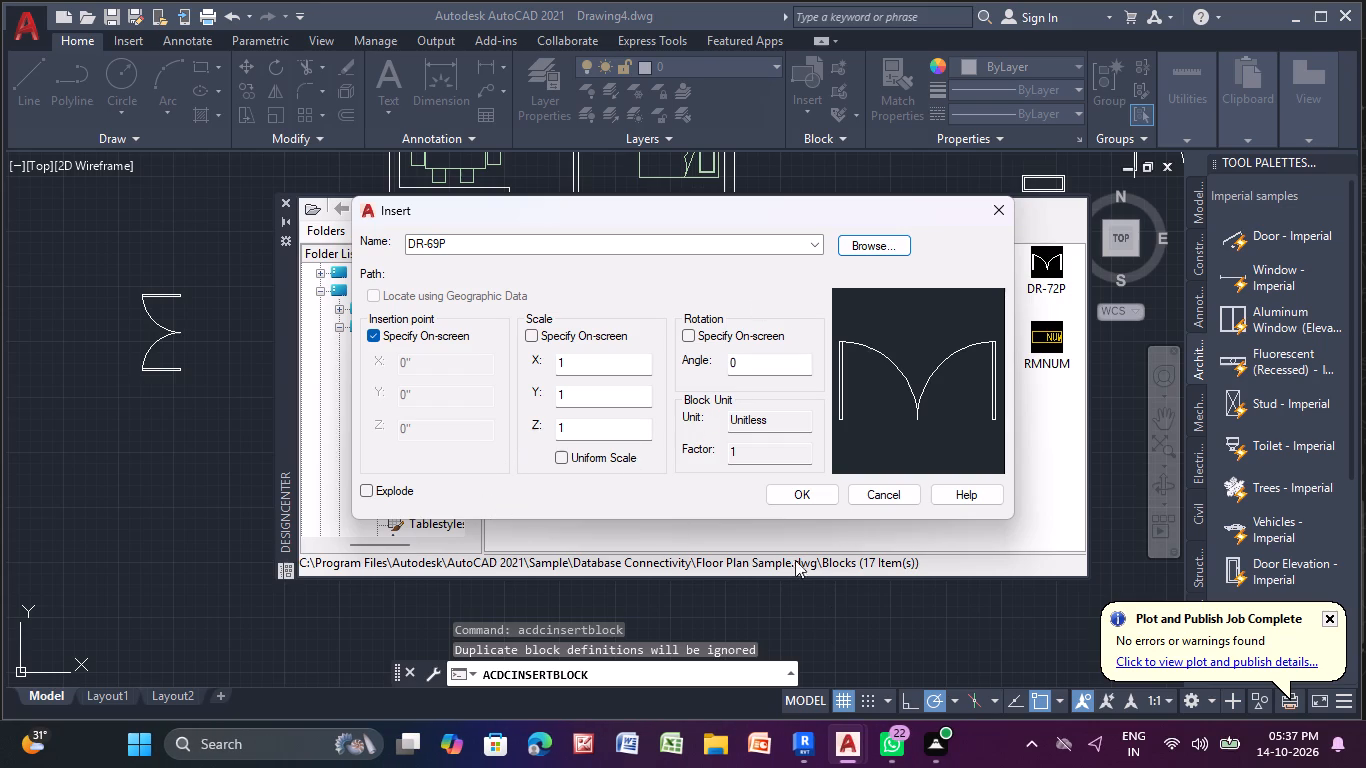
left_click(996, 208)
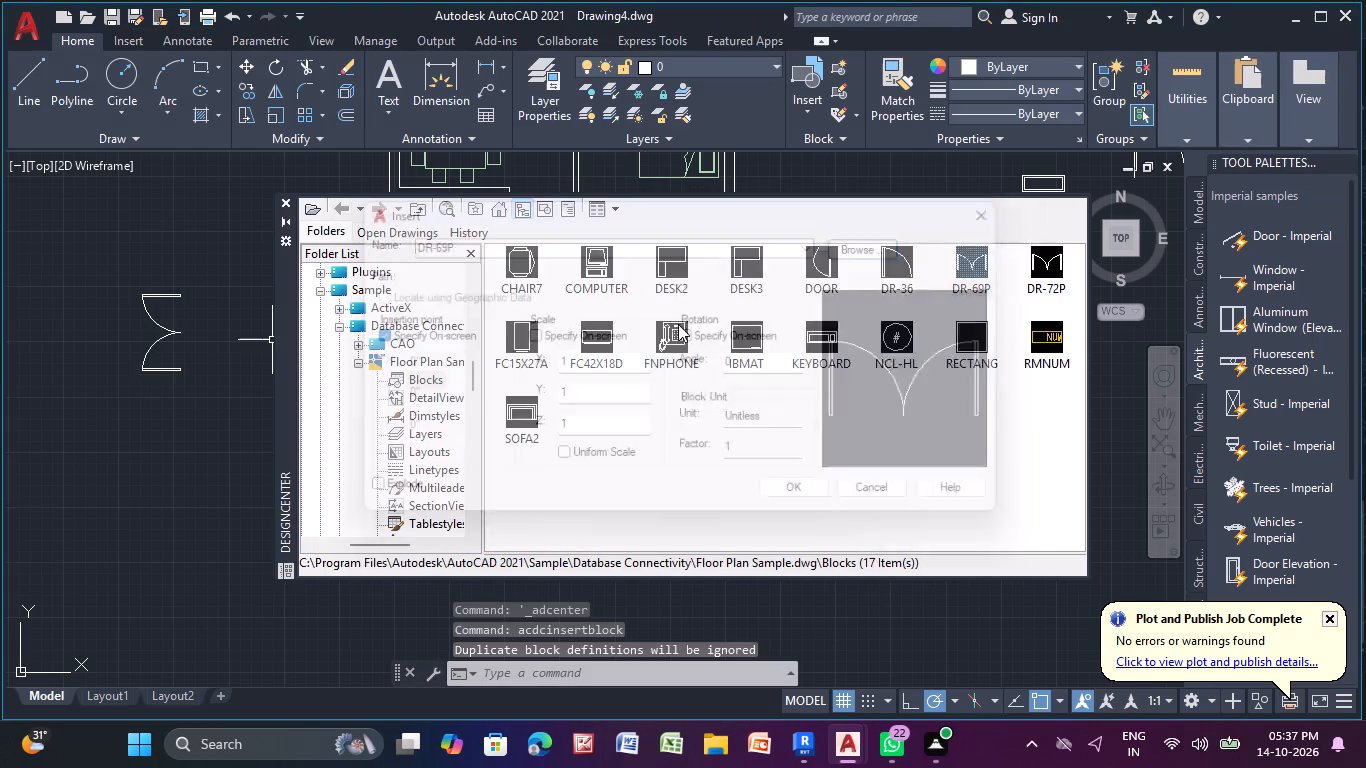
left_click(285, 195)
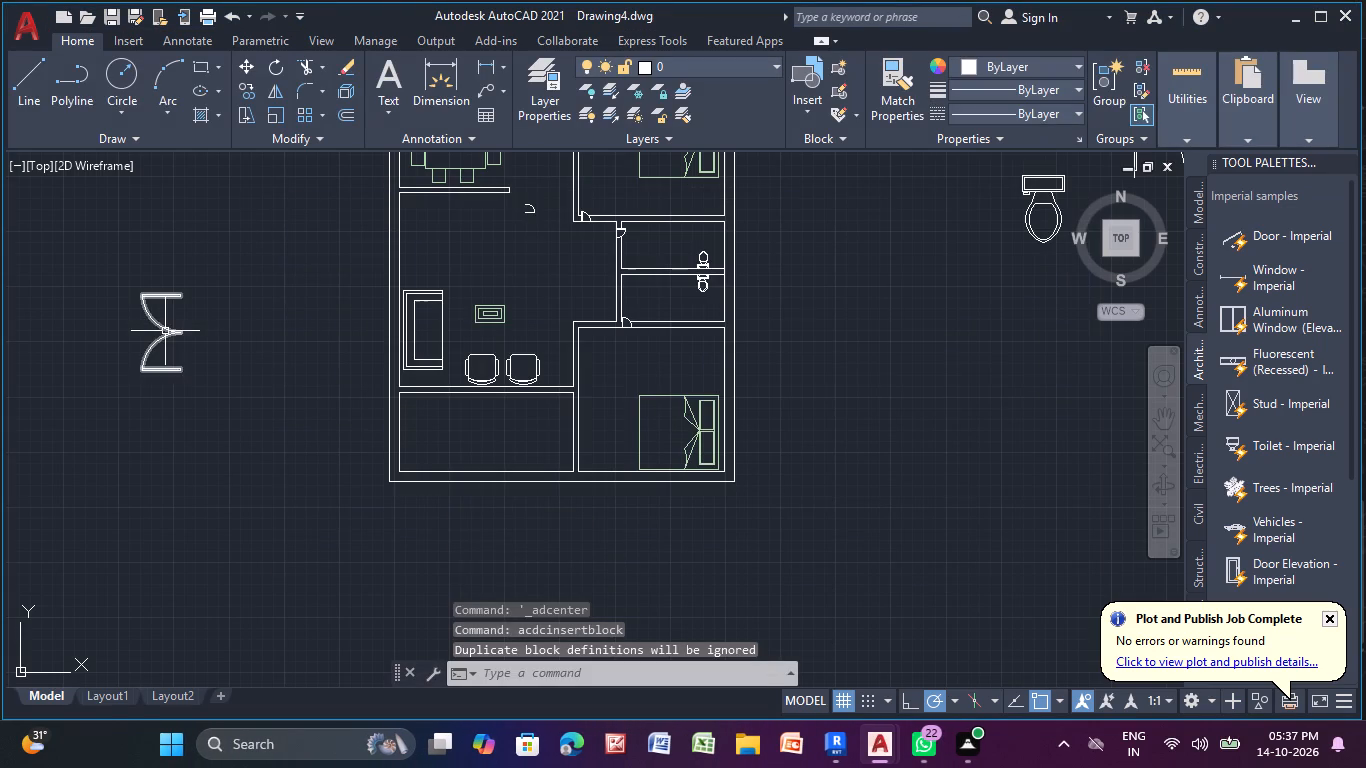
Rotate the inserted double-door block by 270° about the open end of its upper leaf.
left_click(165, 332)
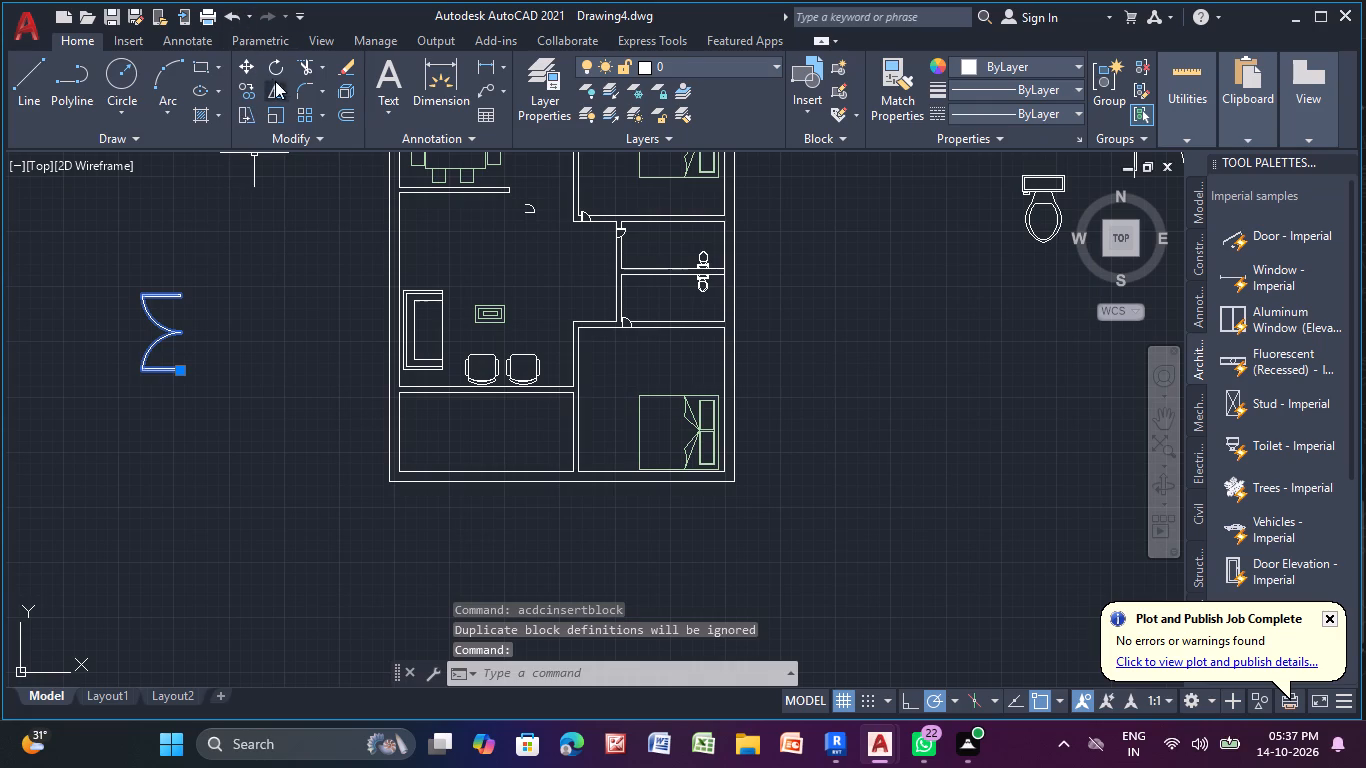
left_click(280, 65)
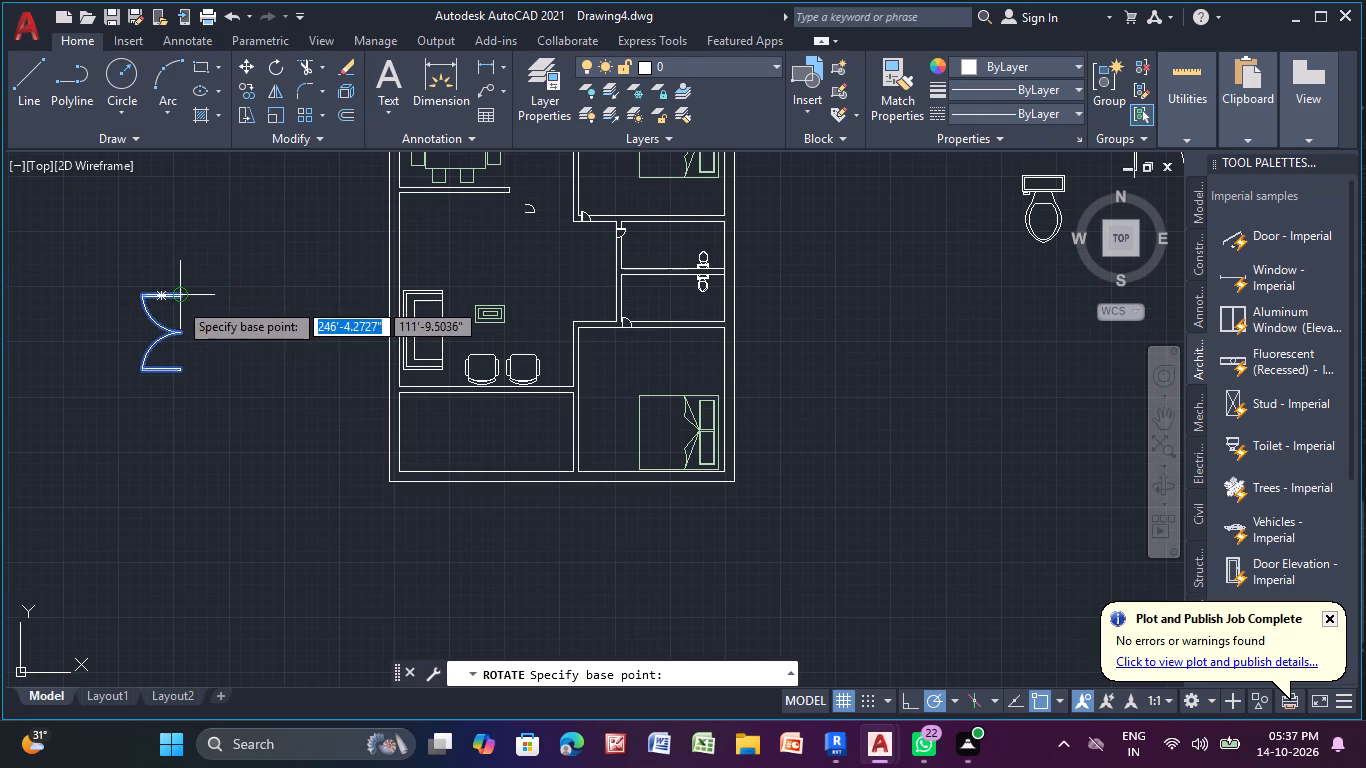
left_click(180, 299)
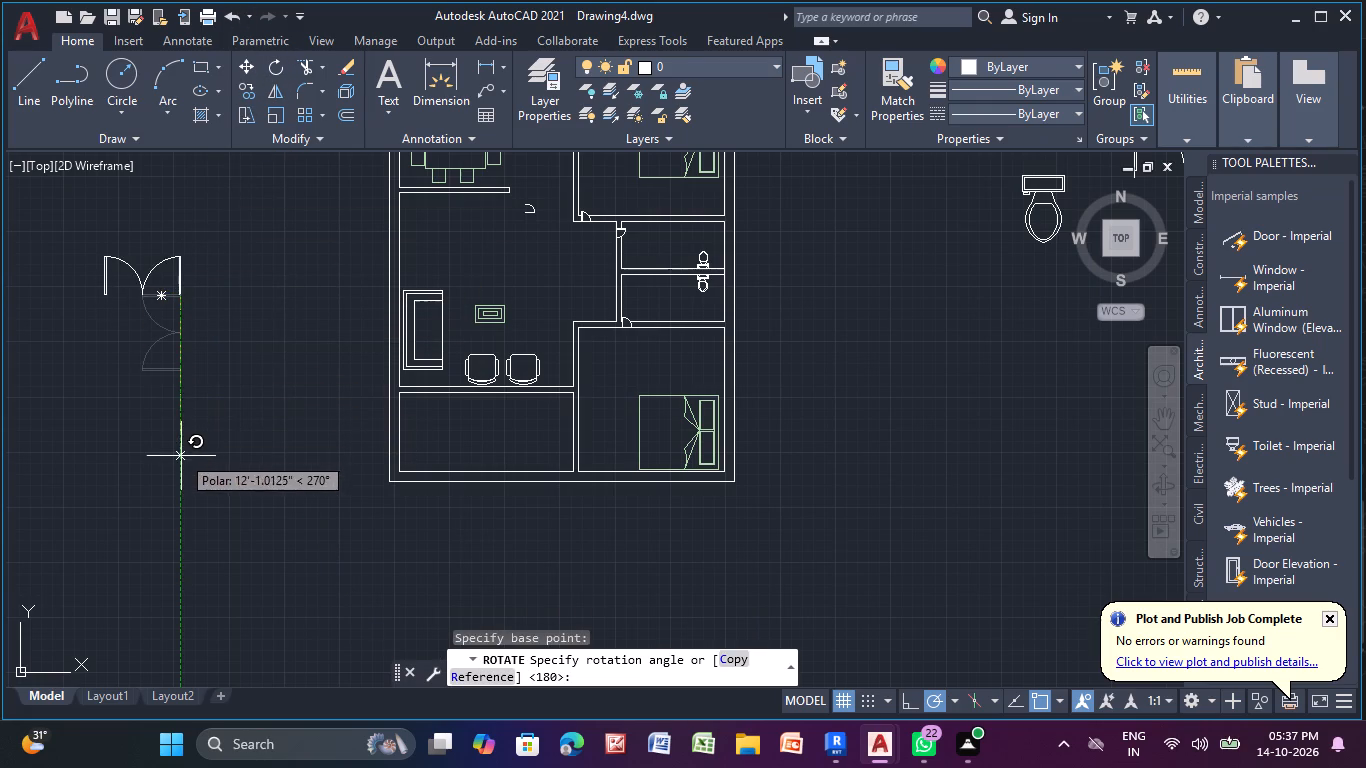
left_click(181, 456)
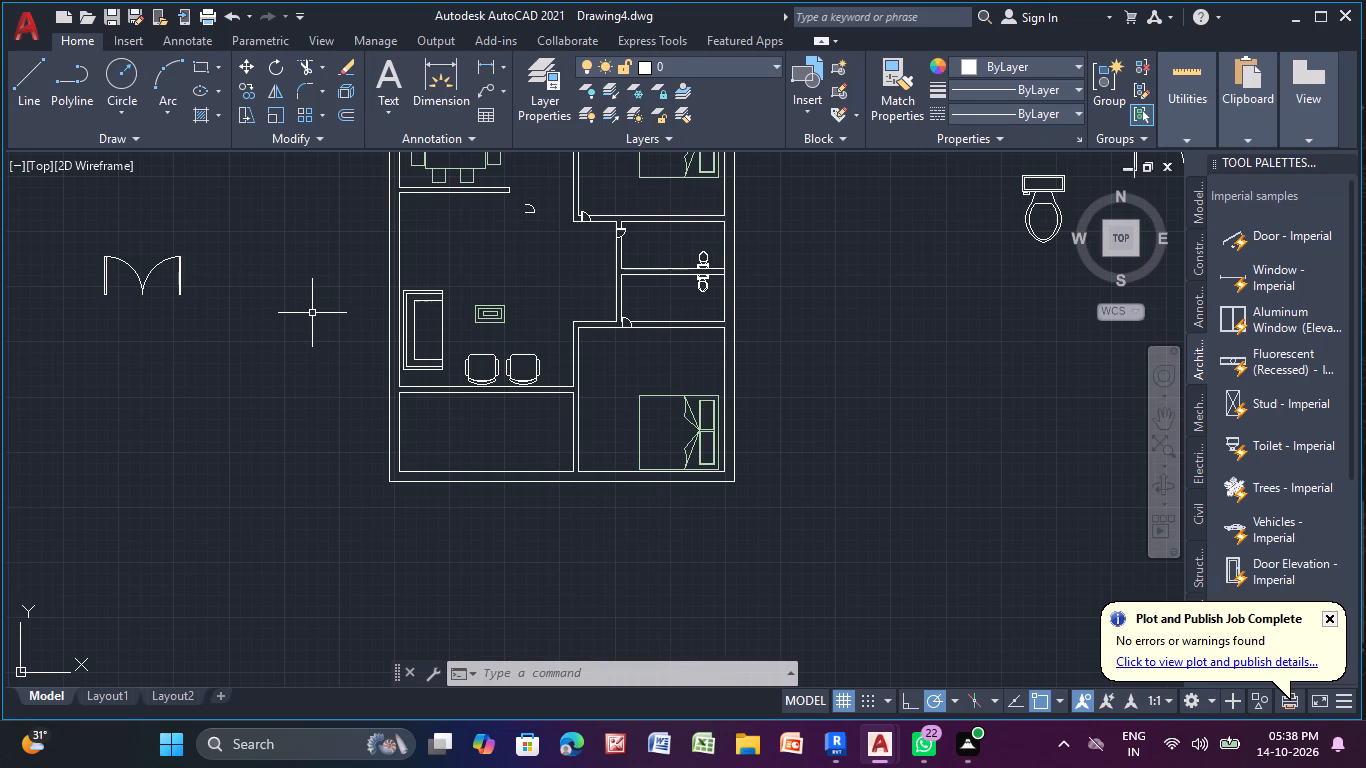
Delete the eastern of the two chairs near the living room's lower wall.
left_click(514, 378)
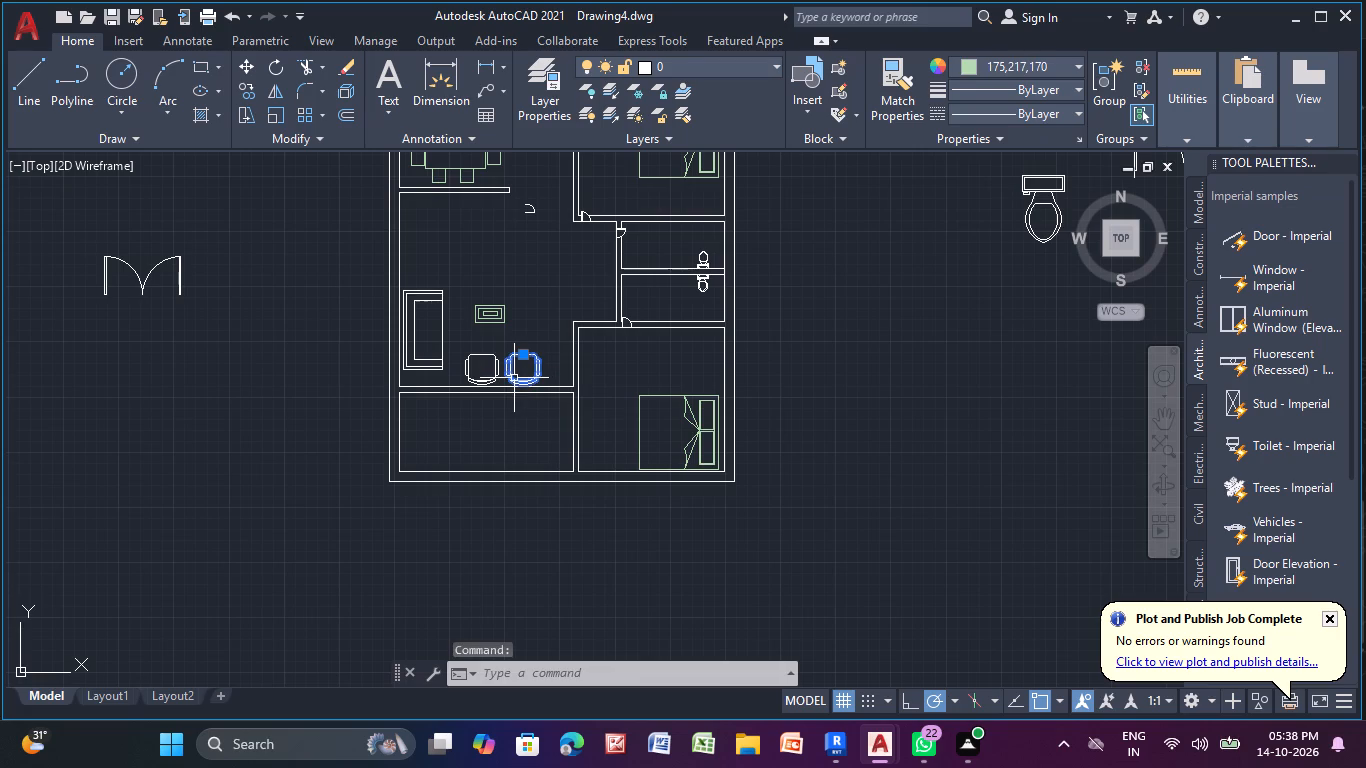
key("Delete")
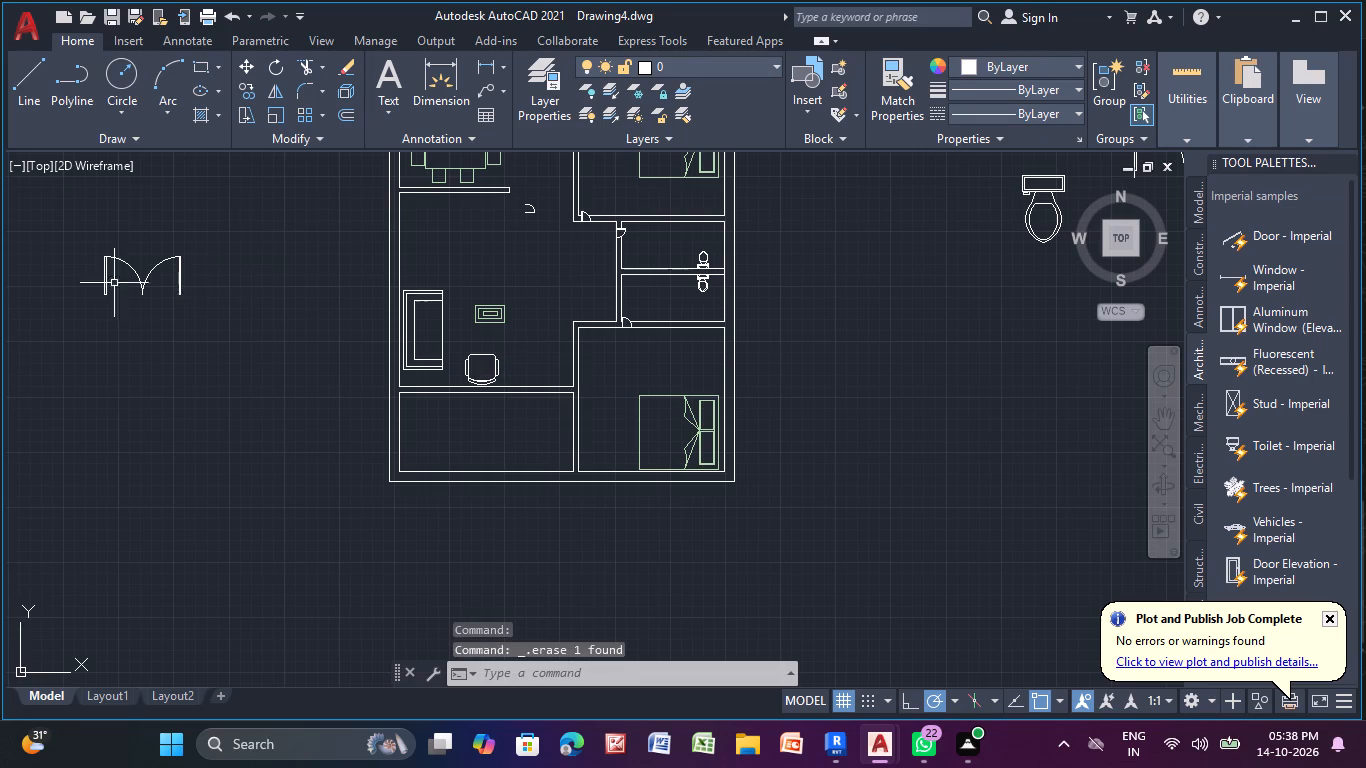
Move the double door by its insertion point onto the lower line of the living room's bottom wall, beside the remaining chair.
left_click(129, 270)
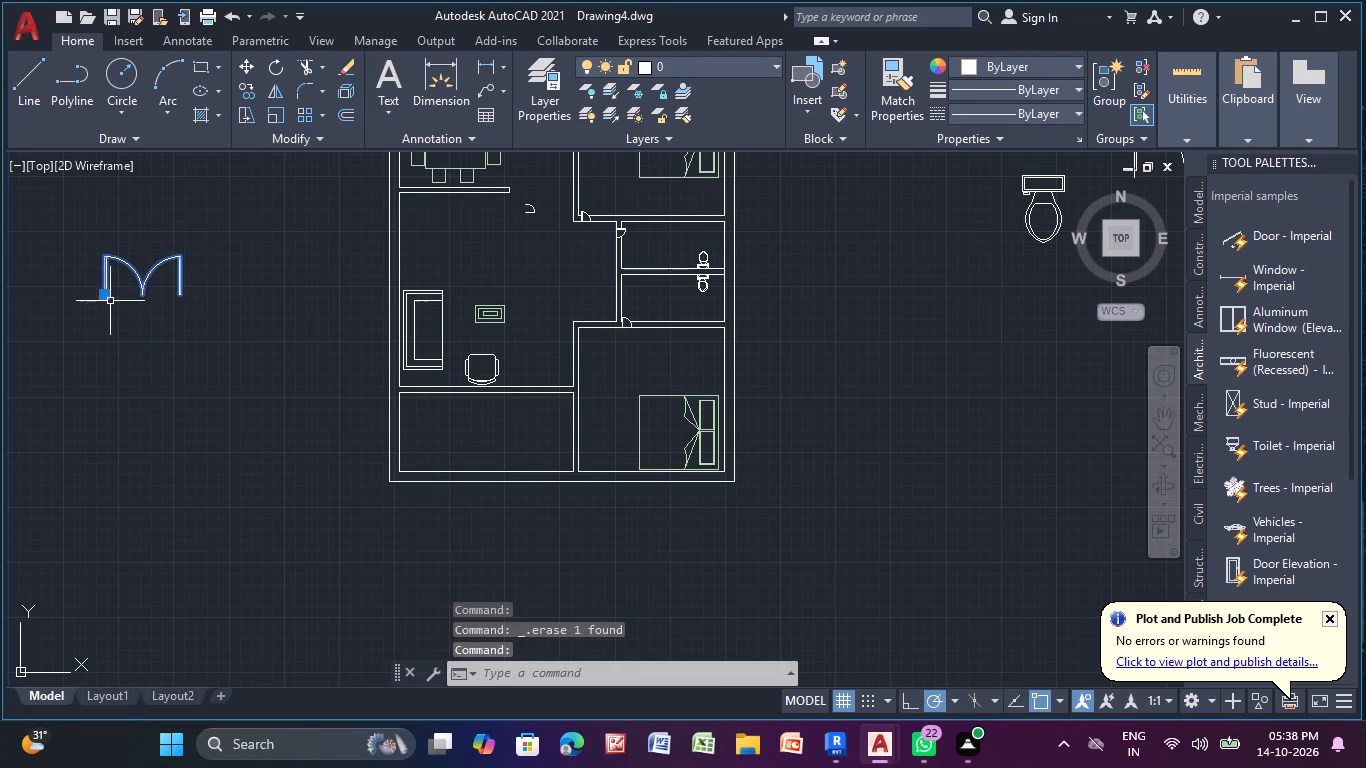
left_click(103, 296)
scroll(505, 395, "up", 3)
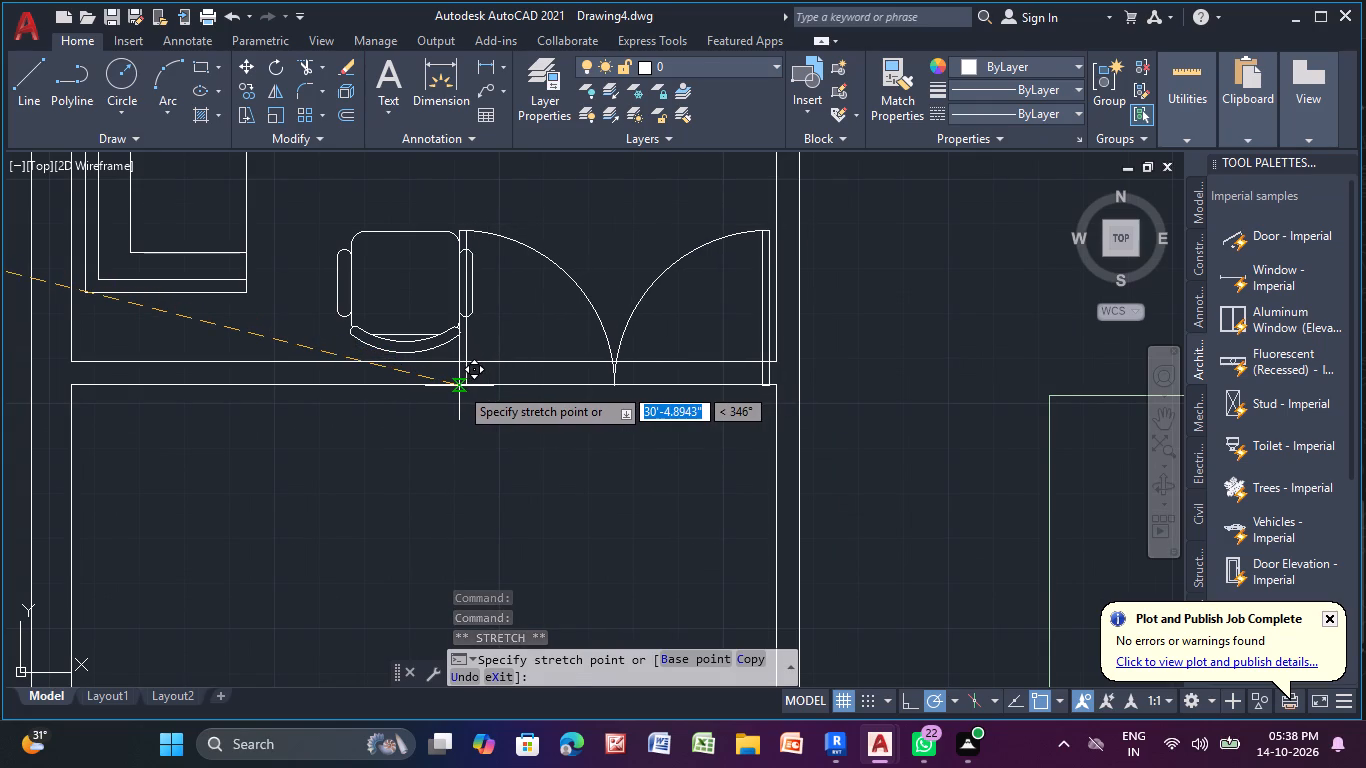
left_click(459, 386)
key("Escape")
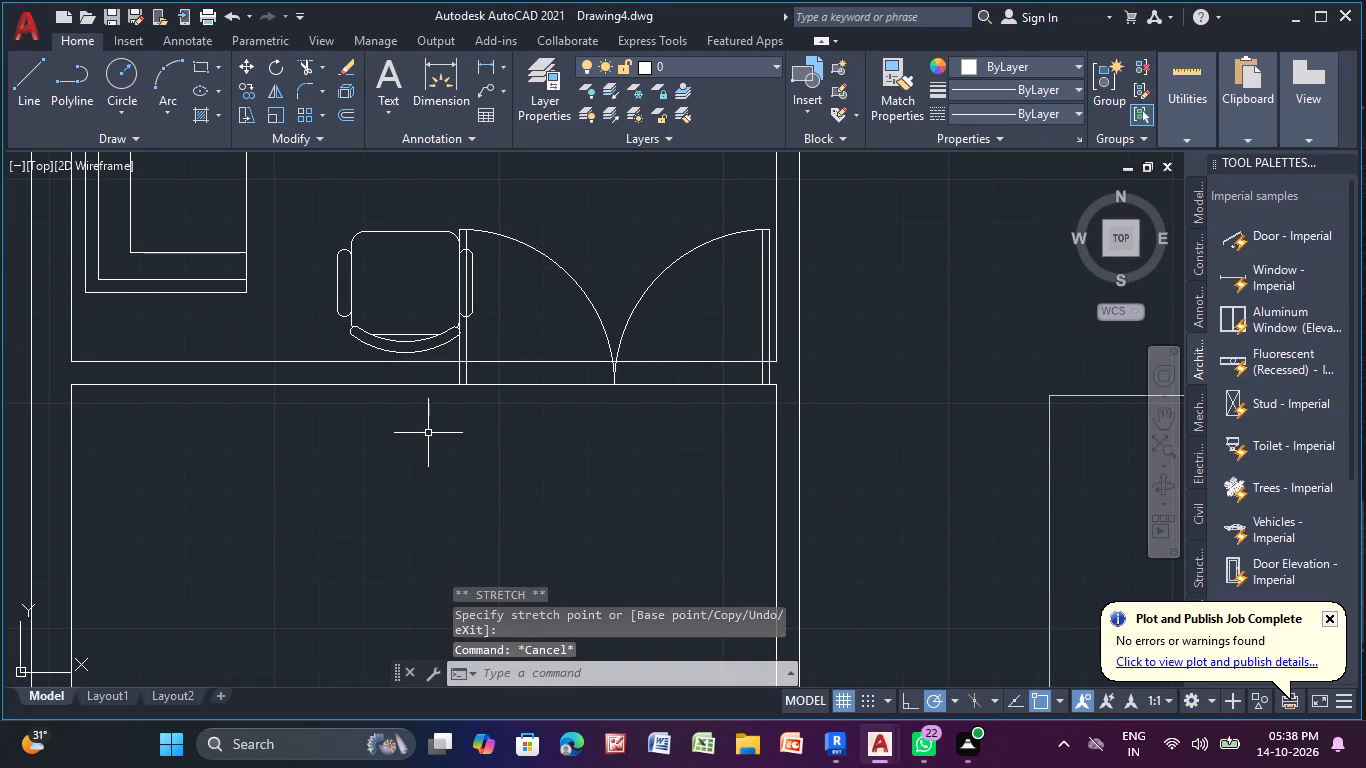
Scale the double door down to about a quarter of its size, using a base point on its left swing arc.
left_click(272, 111)
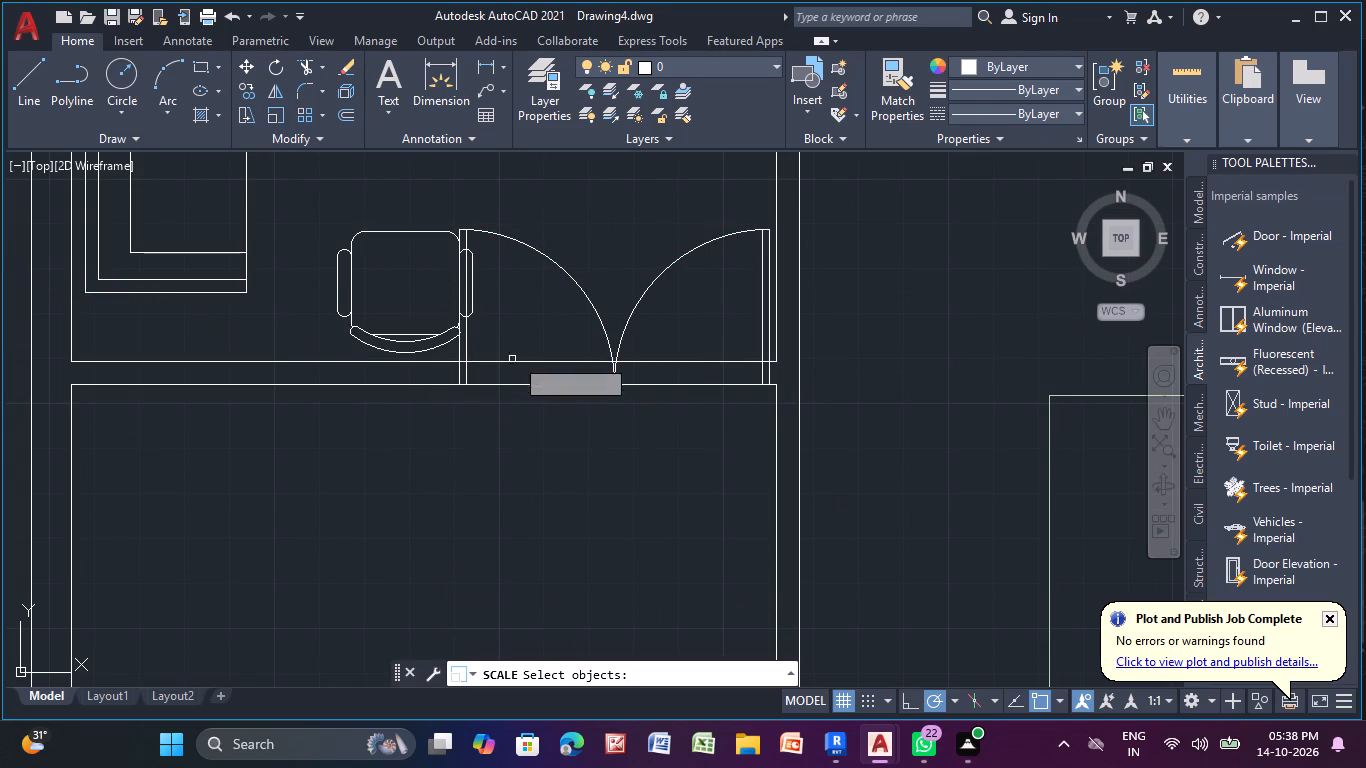
left_click(583, 288)
right_click(580, 288)
left_click(579, 288)
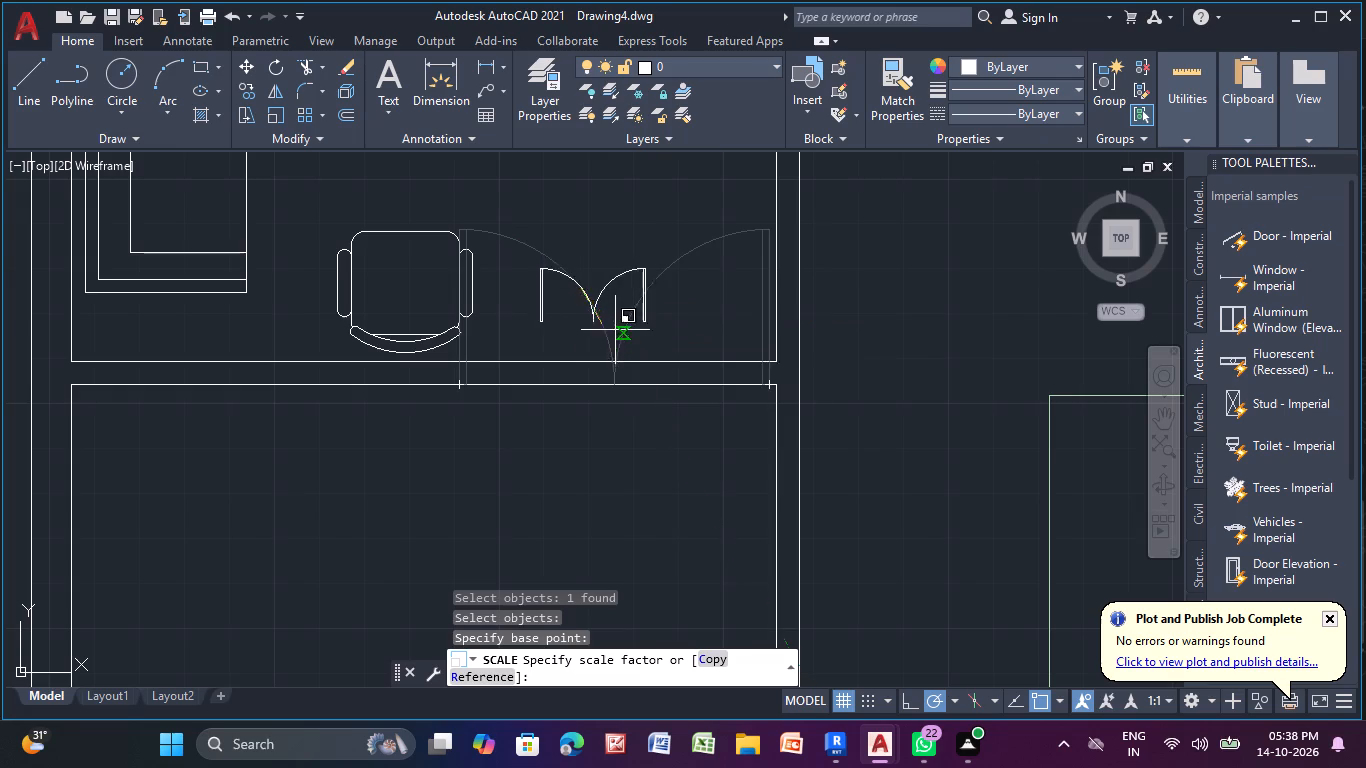
left_click(592, 326)
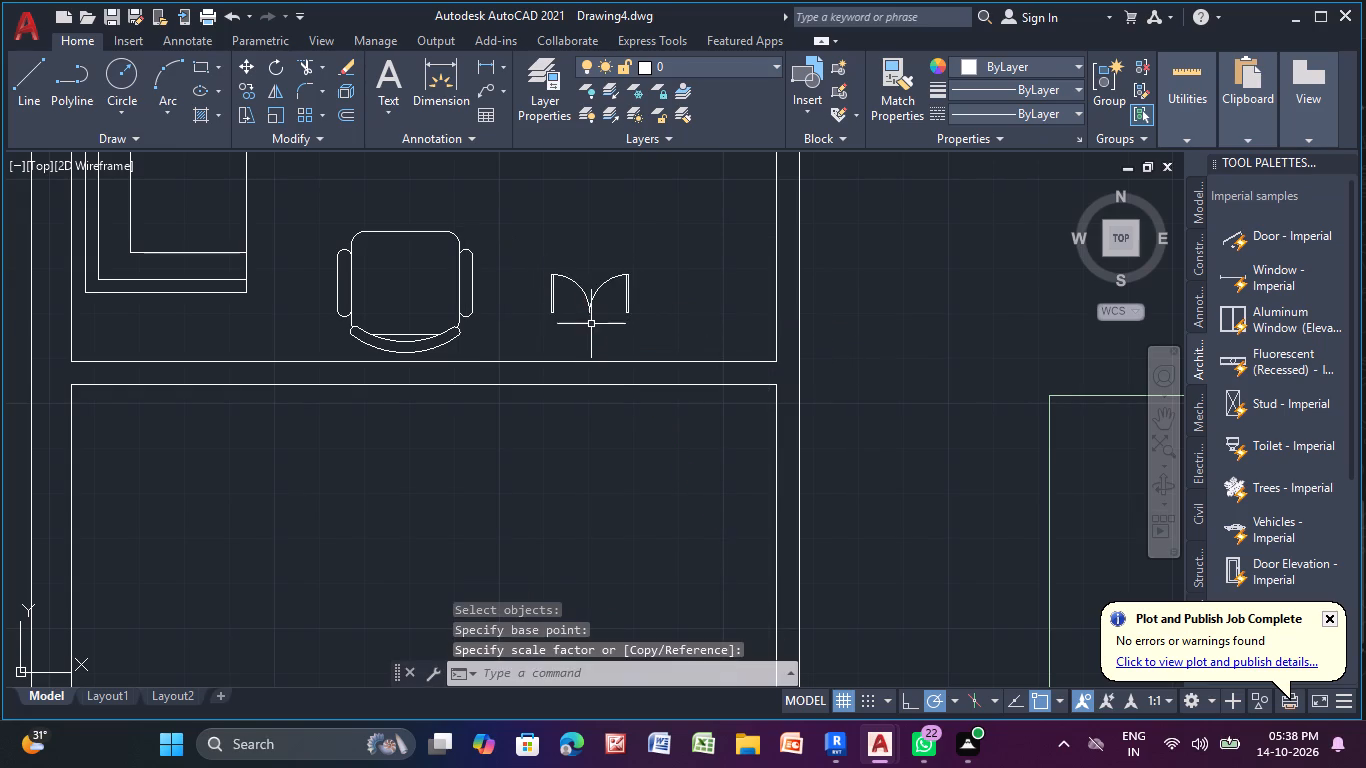
Move the scaled double door down into the living room's bottom wall near its east end, with its base on the lower wall line.
left_click(588, 302)
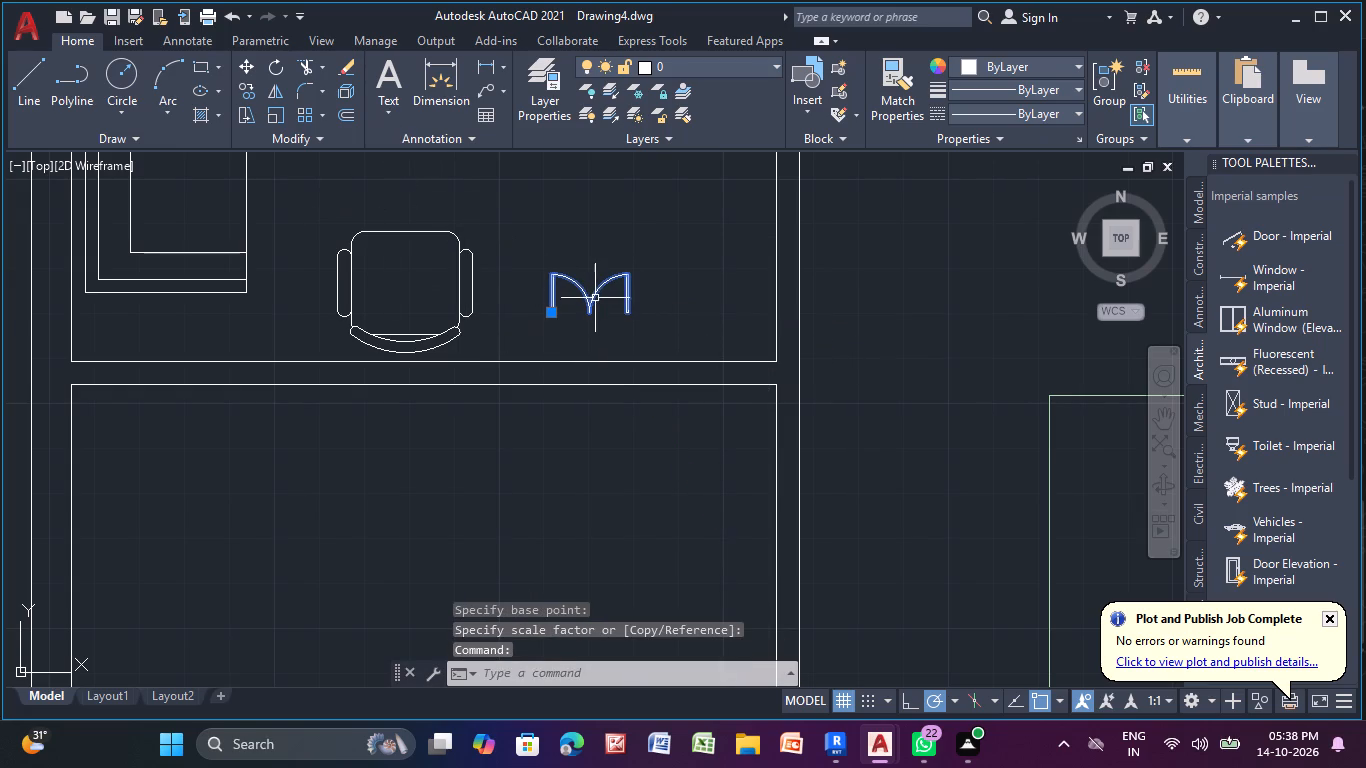
left_click(246, 63)
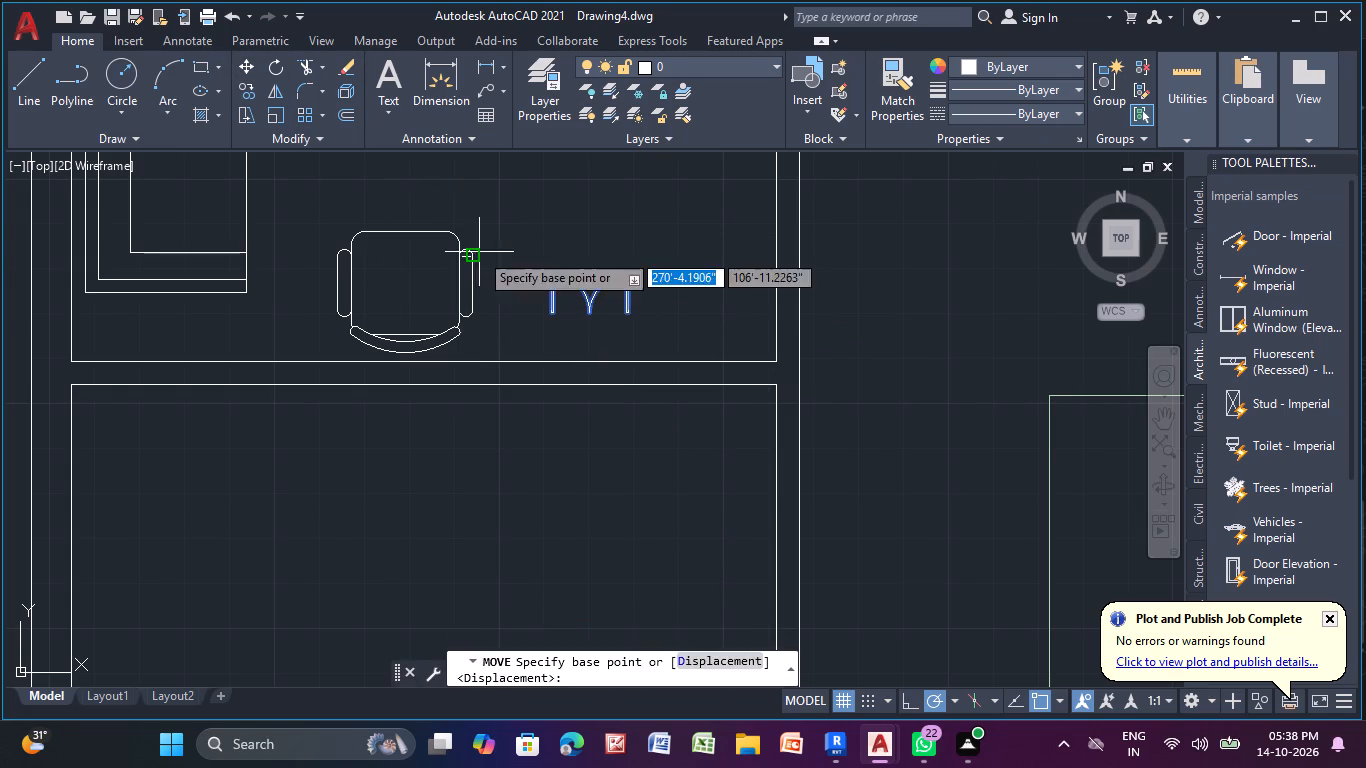
left_click(589, 303)
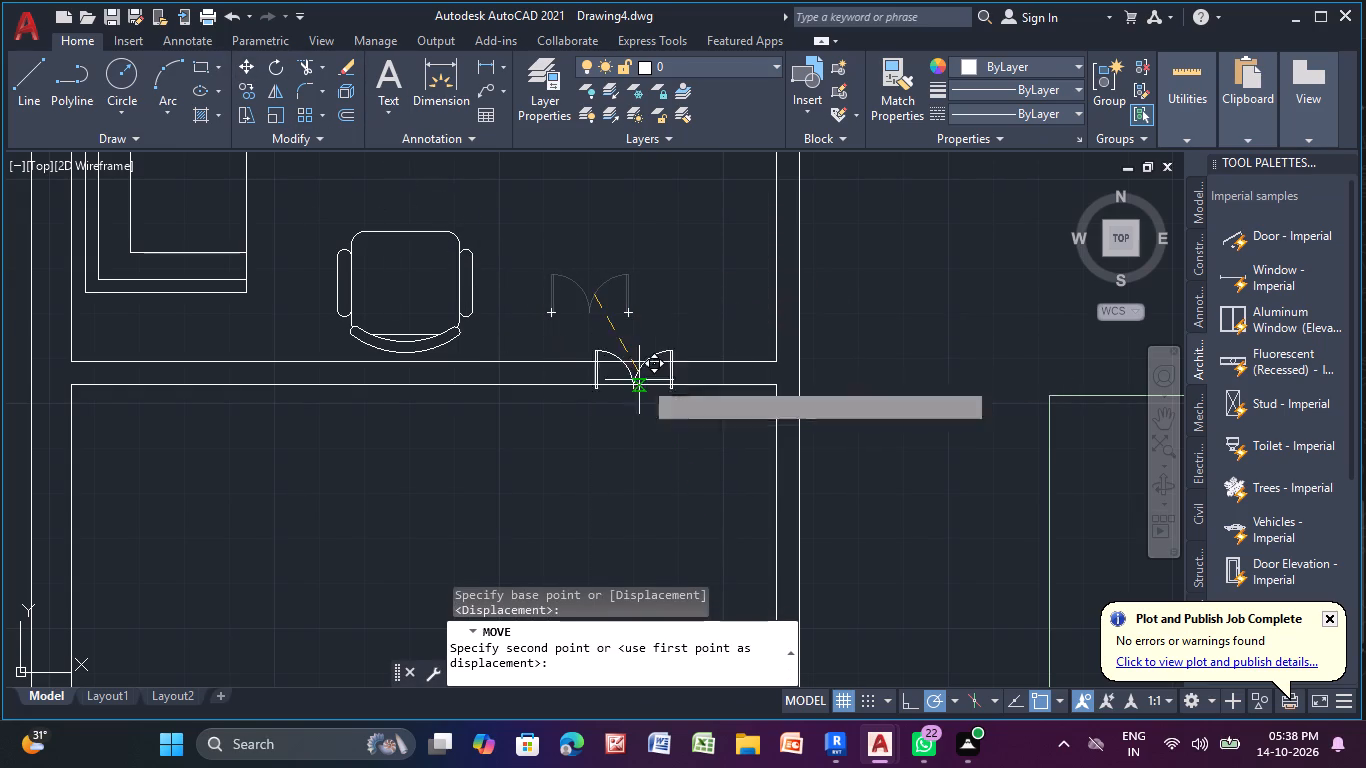
scroll(655, 378, "up", 3)
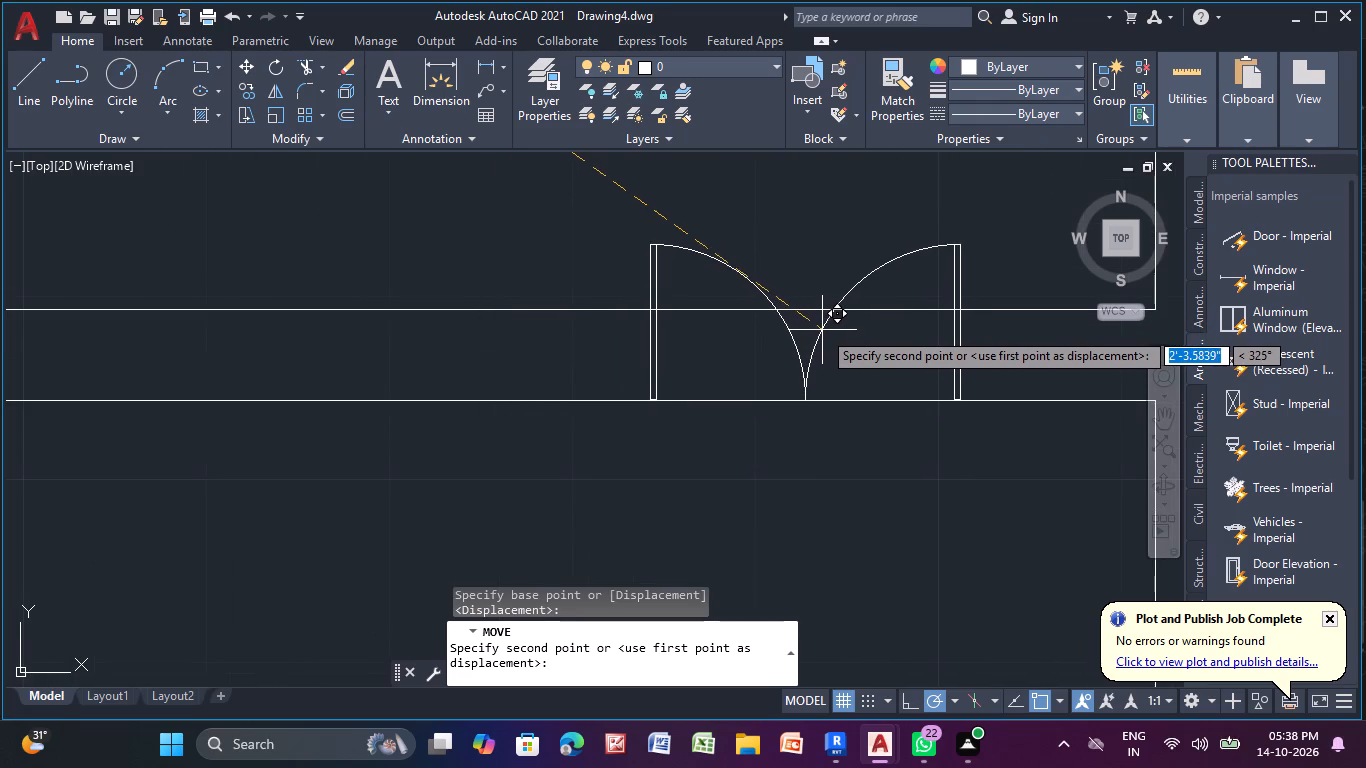
left_click(821, 331)
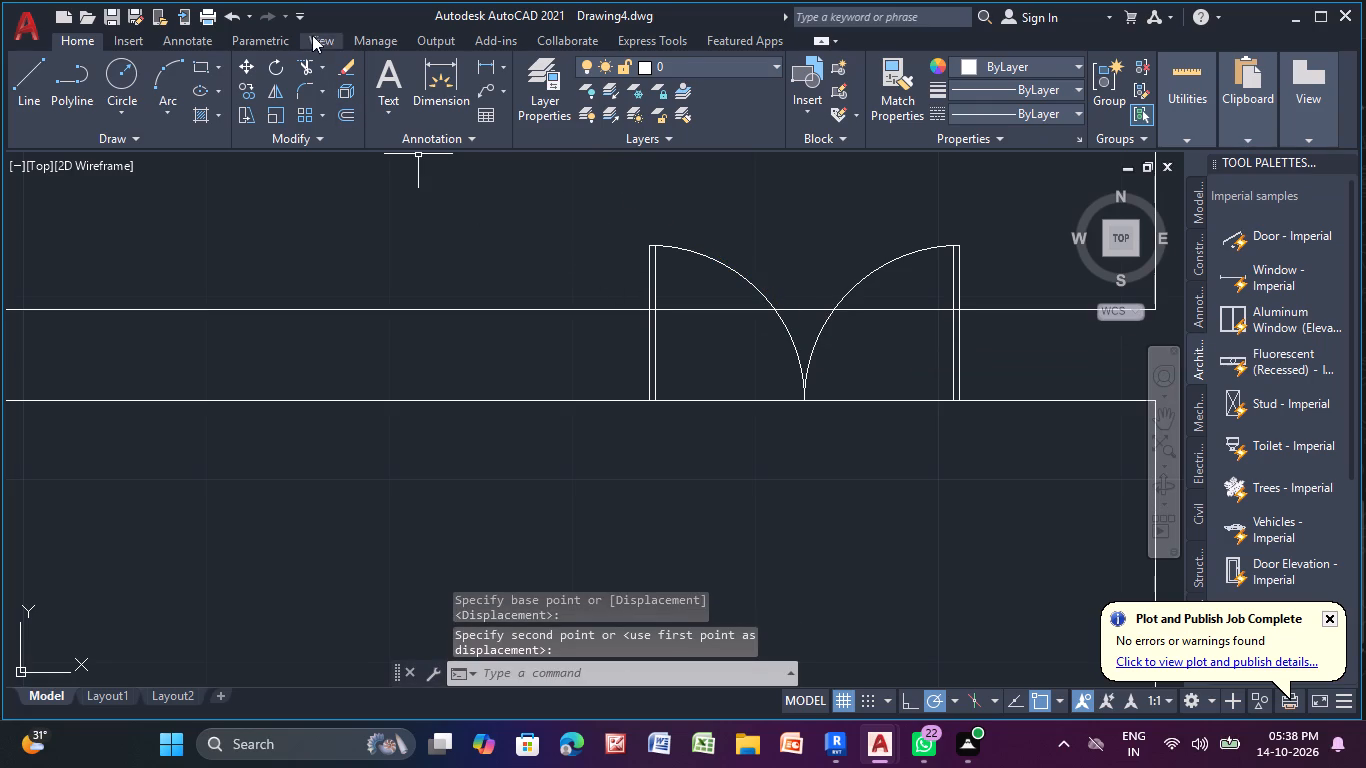
Trim the upper line of the living room's bottom wall across the opening between the double door's two leaves.
left_click(310, 56)
left_click_drag(685, 294, 693, 345)
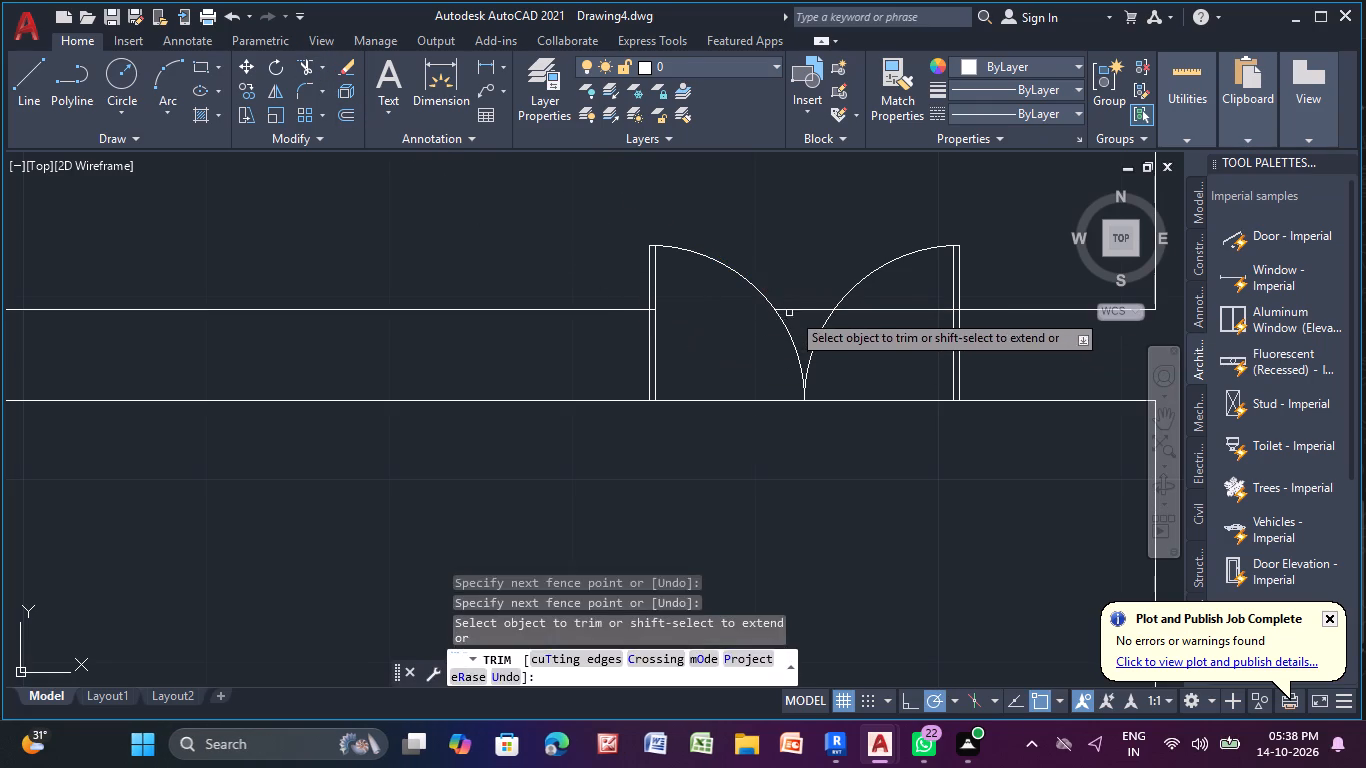
left_click_drag(802, 306, 808, 321)
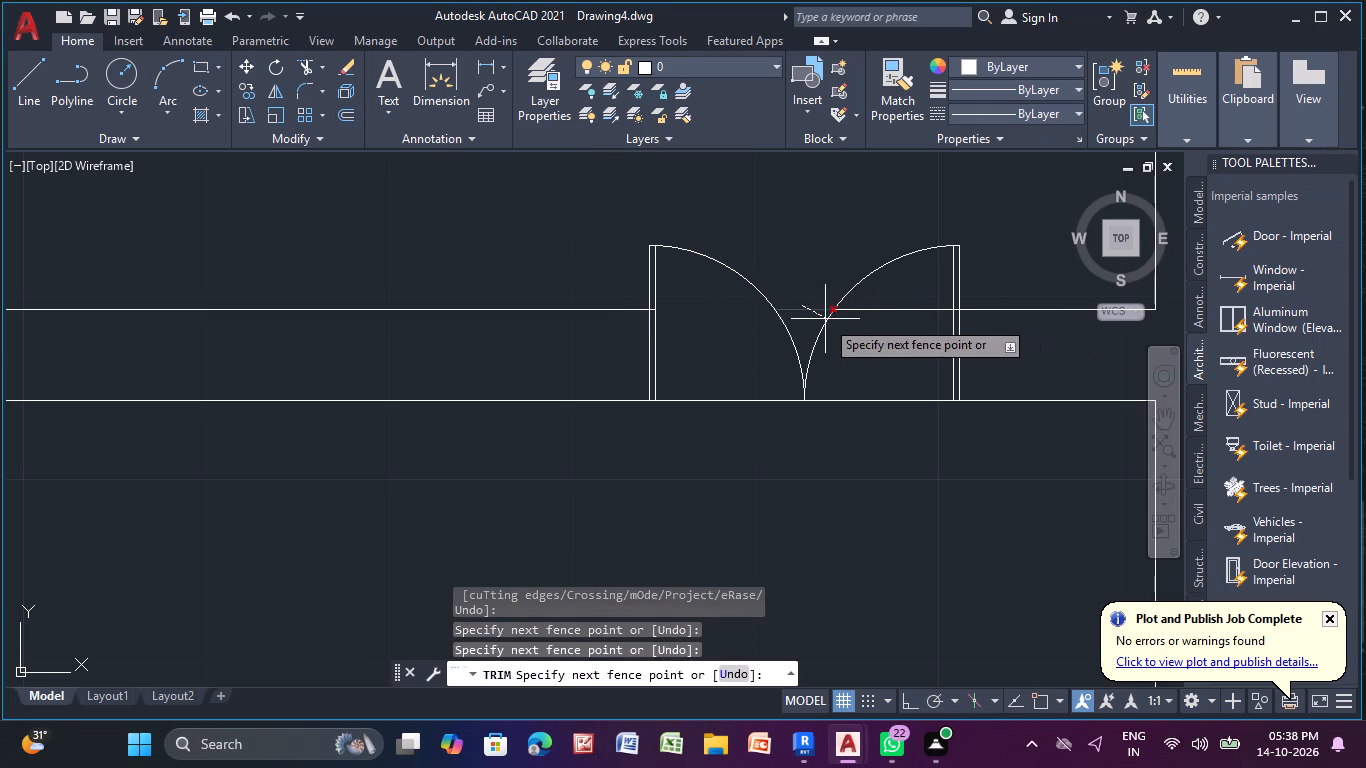
left_click(807, 309)
left_click_drag(885, 304, 887, 334)
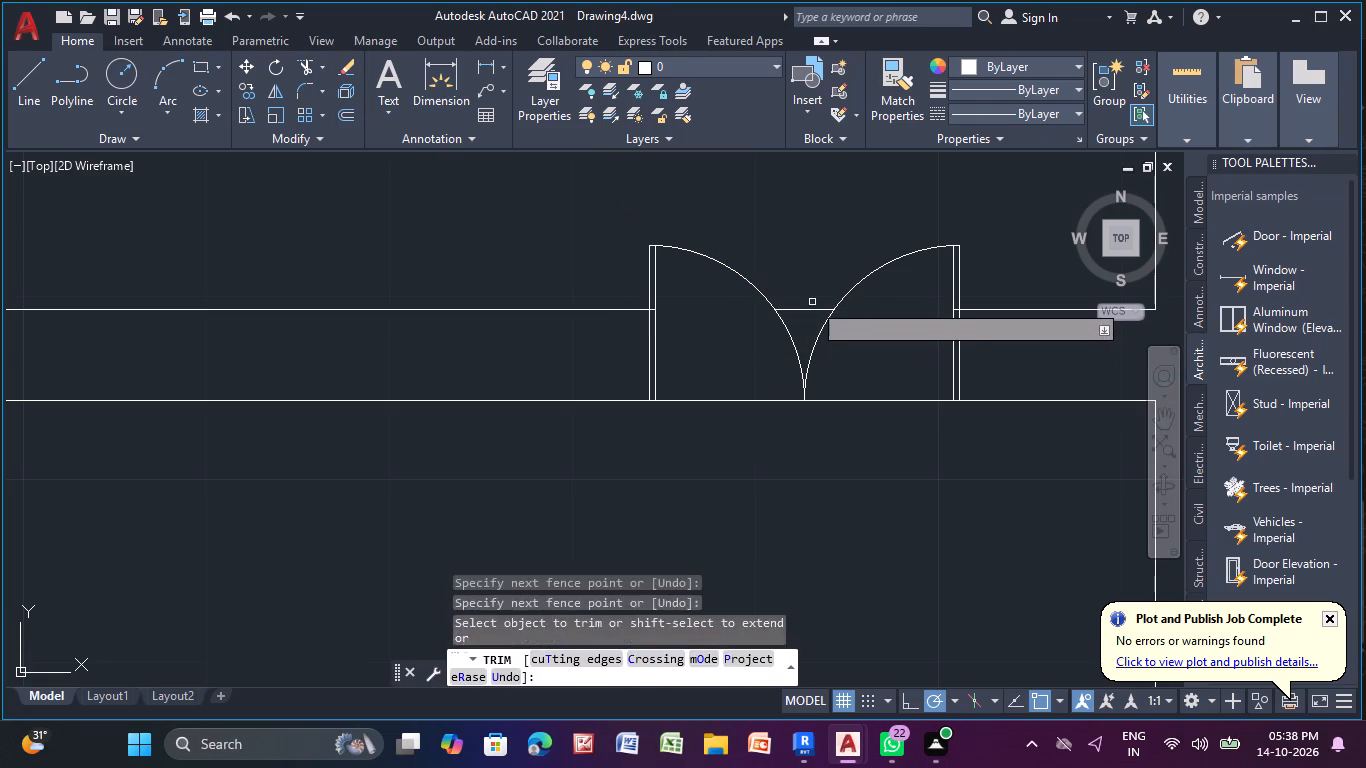
left_click_drag(810, 302, 812, 318)
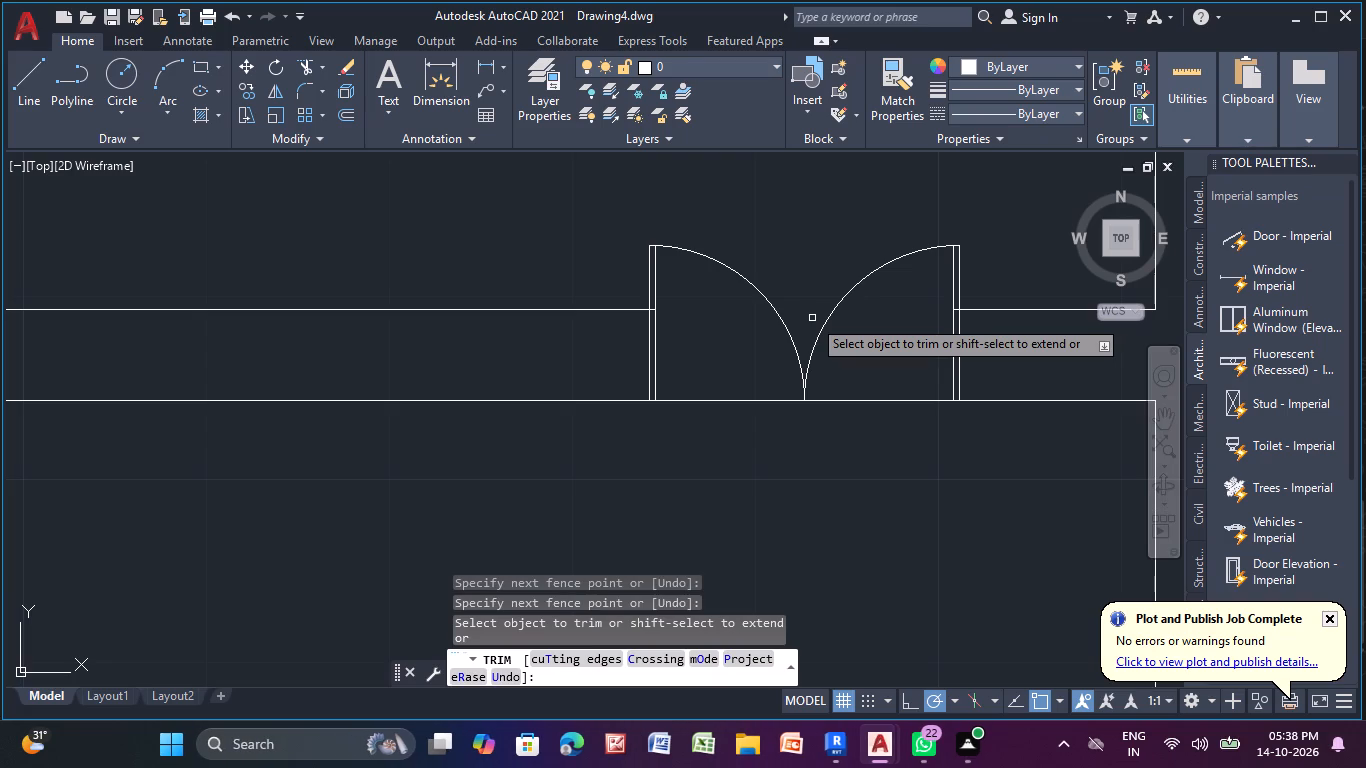
End the trim and delete the small stray door lying in the open area of the living room.
key("Escape")
key("Escape")
key("Escape")
key("Escape")
key("Escape")
scroll(812, 318, "down", 2)
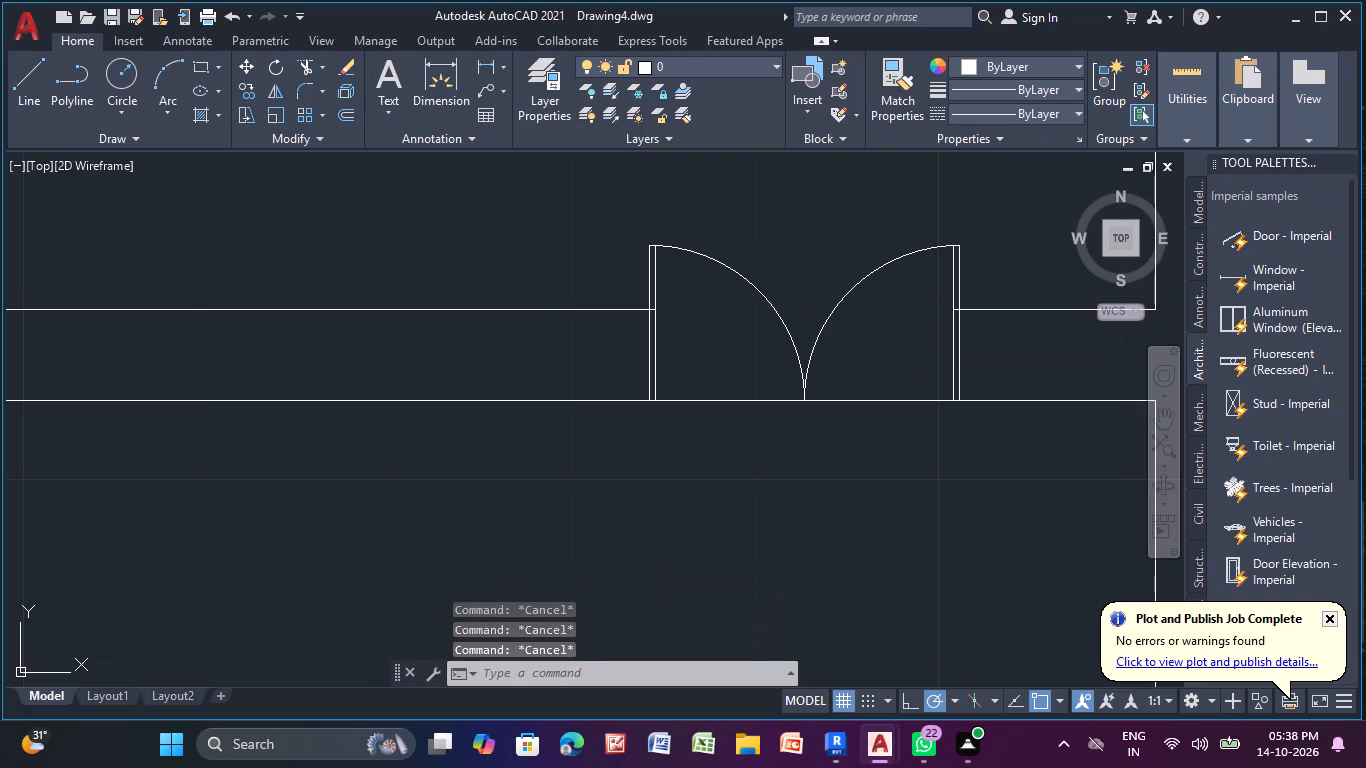
scroll(812, 318, "down", 4)
middle_click_drag(813, 389, 539, 463)
middle_click_drag(527, 268, 502, 433)
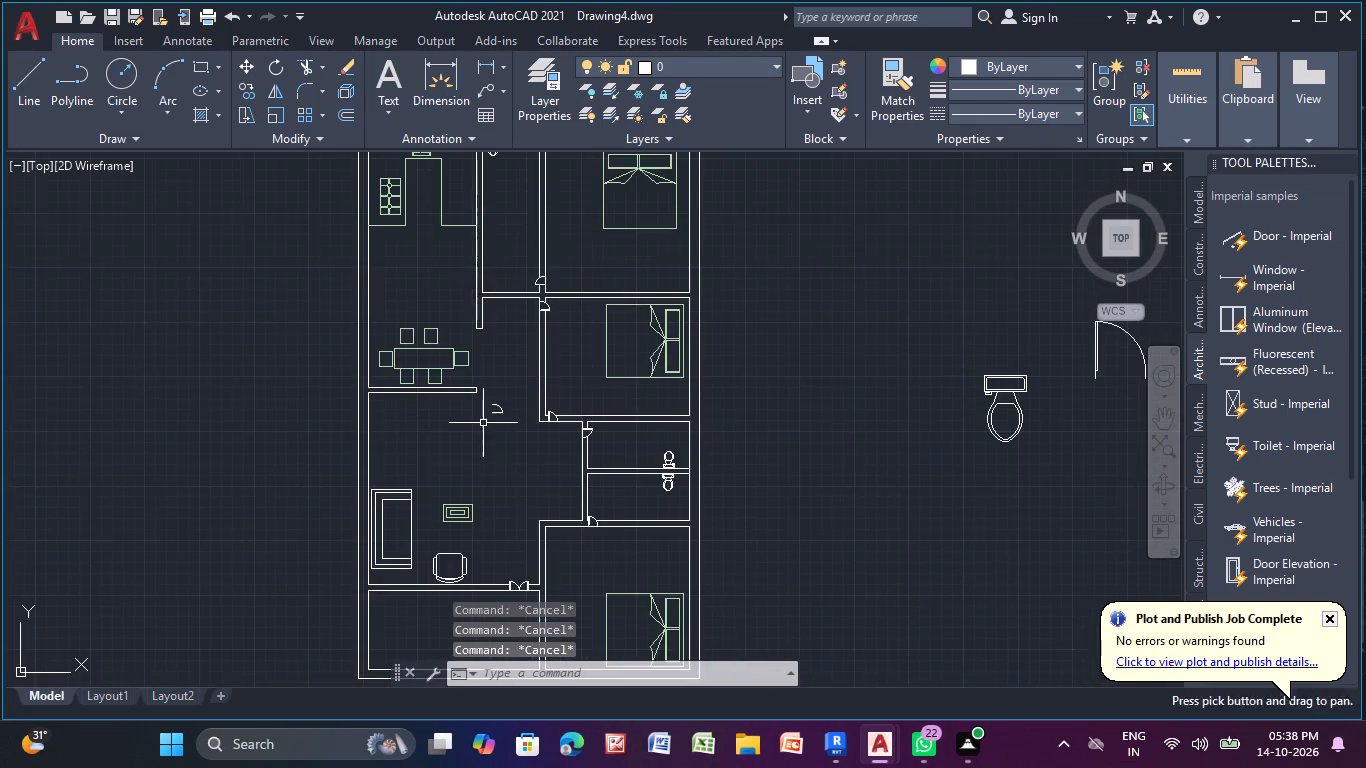
scroll(474, 421, "up", 2)
left_click_drag(491, 367, 351, 510)
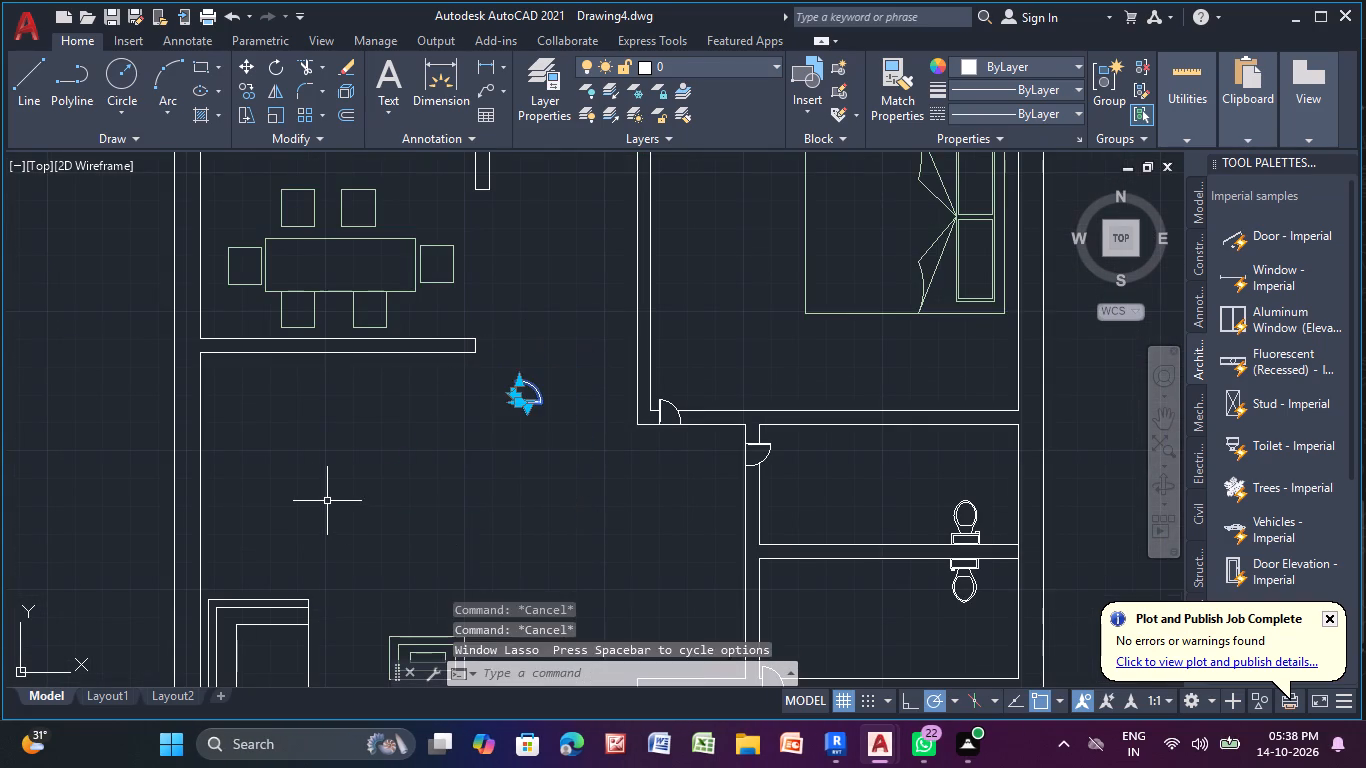
key("Delete")
Delete the spare toilet and spare door lying outside the floor plan on its east side.
scroll(328, 493, "down", 3)
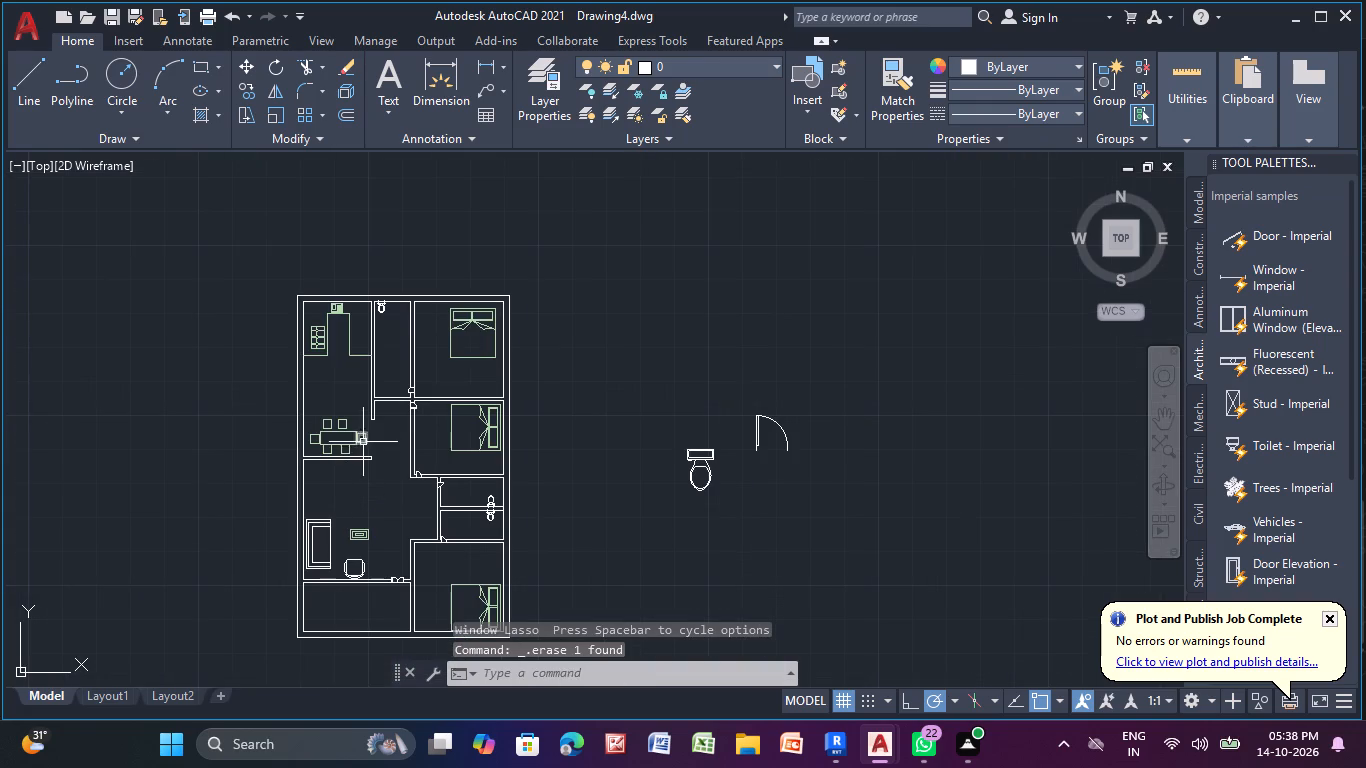
middle_click_drag(429, 507, 610, 286)
middle_click_drag(610, 292, 387, 460)
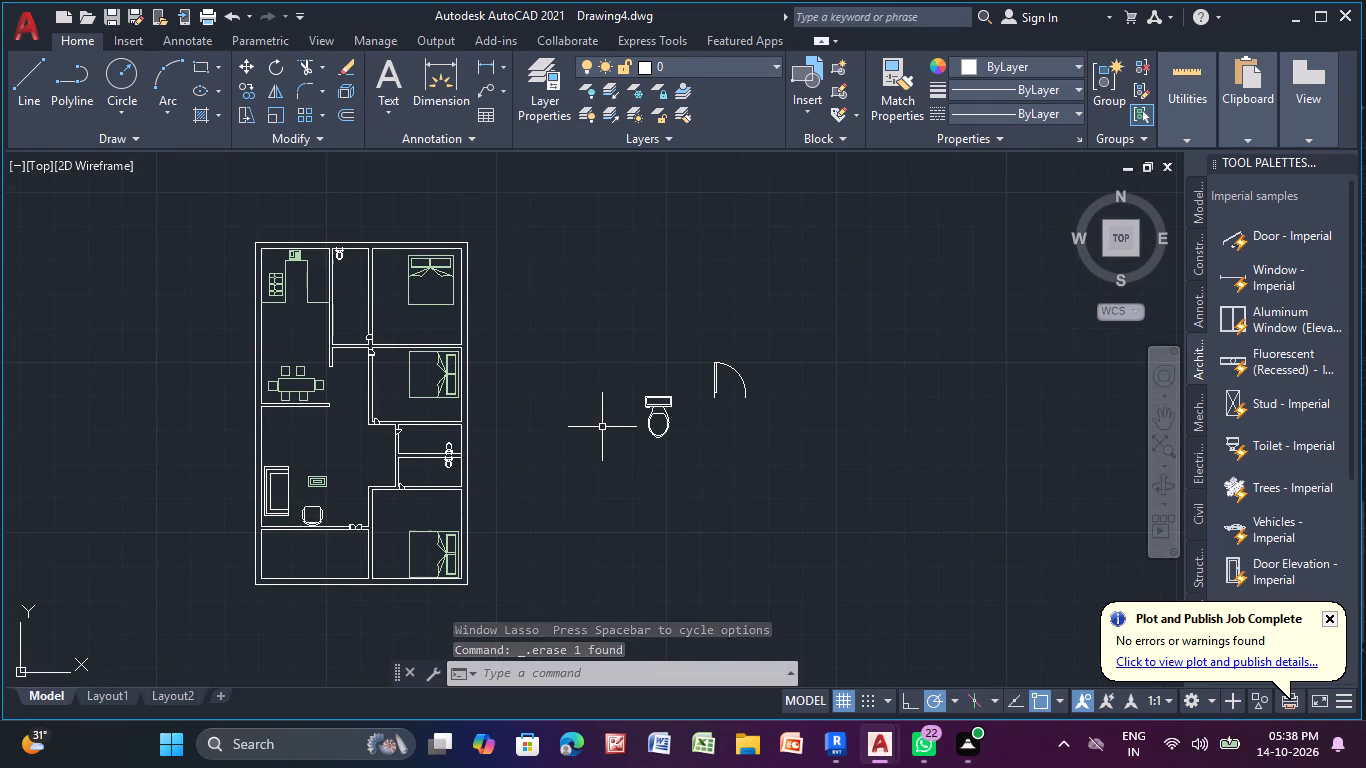
left_click_drag(602, 427, 655, 654)
key("Delete")
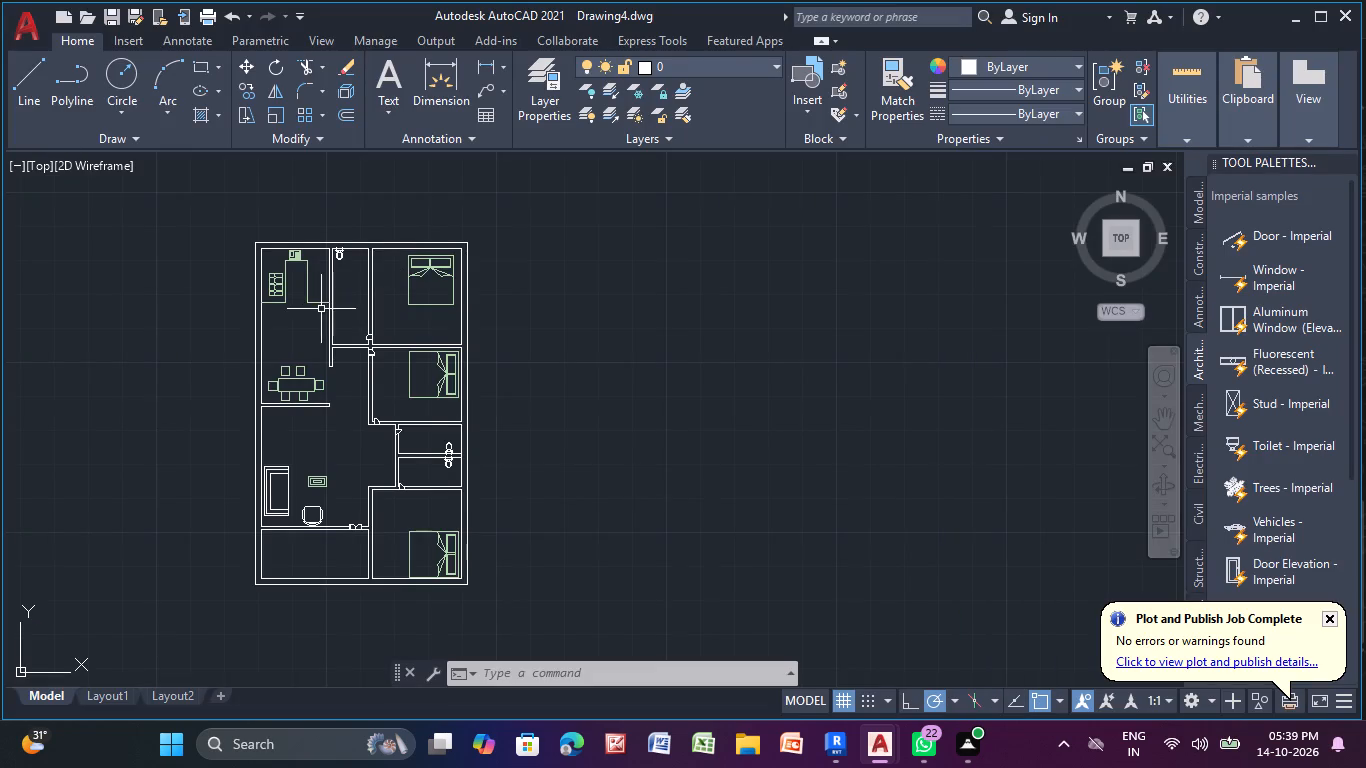
Hatch the floor of the narrow bathroom beside the kitchen with the ANGLE pattern in pink, colour 247,171,174.
middle_click_drag(315, 353, 309, 428)
left_click(198, 118)
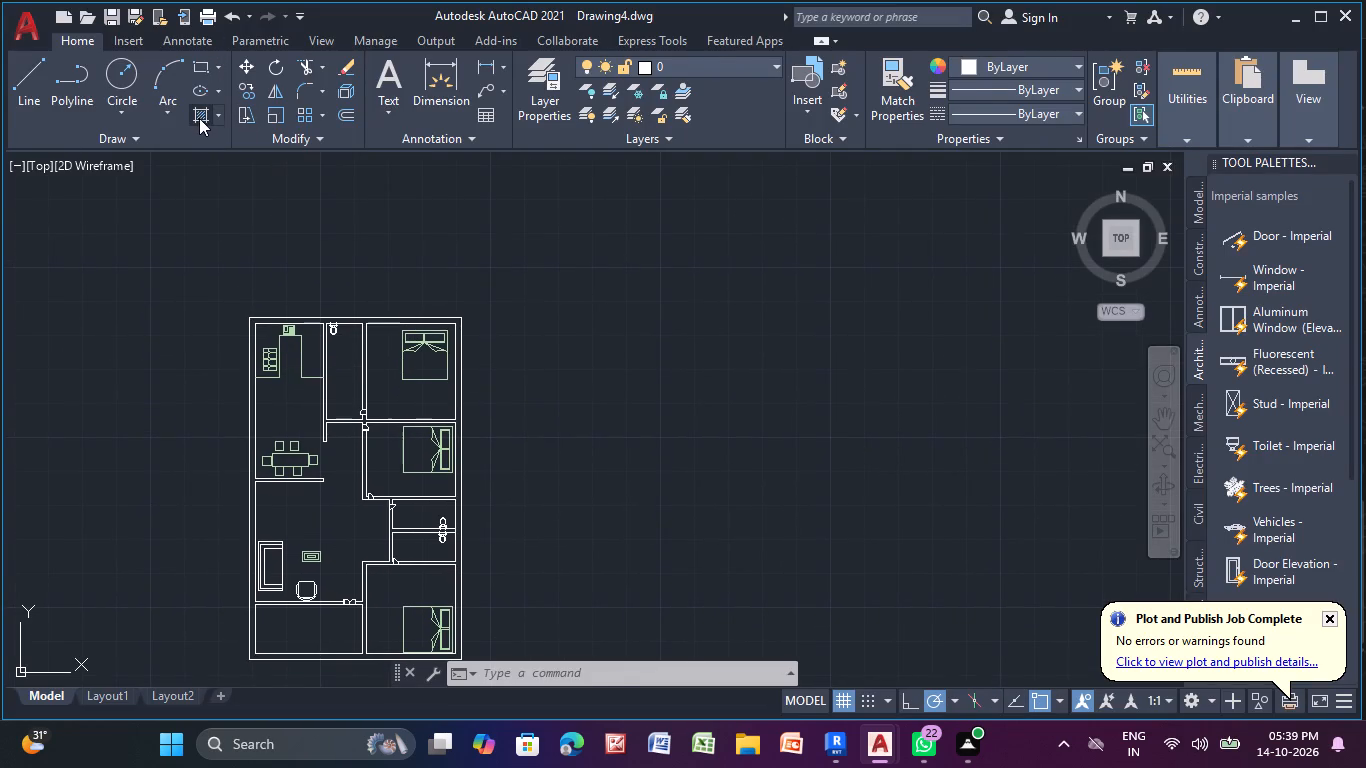
left_click(269, 84)
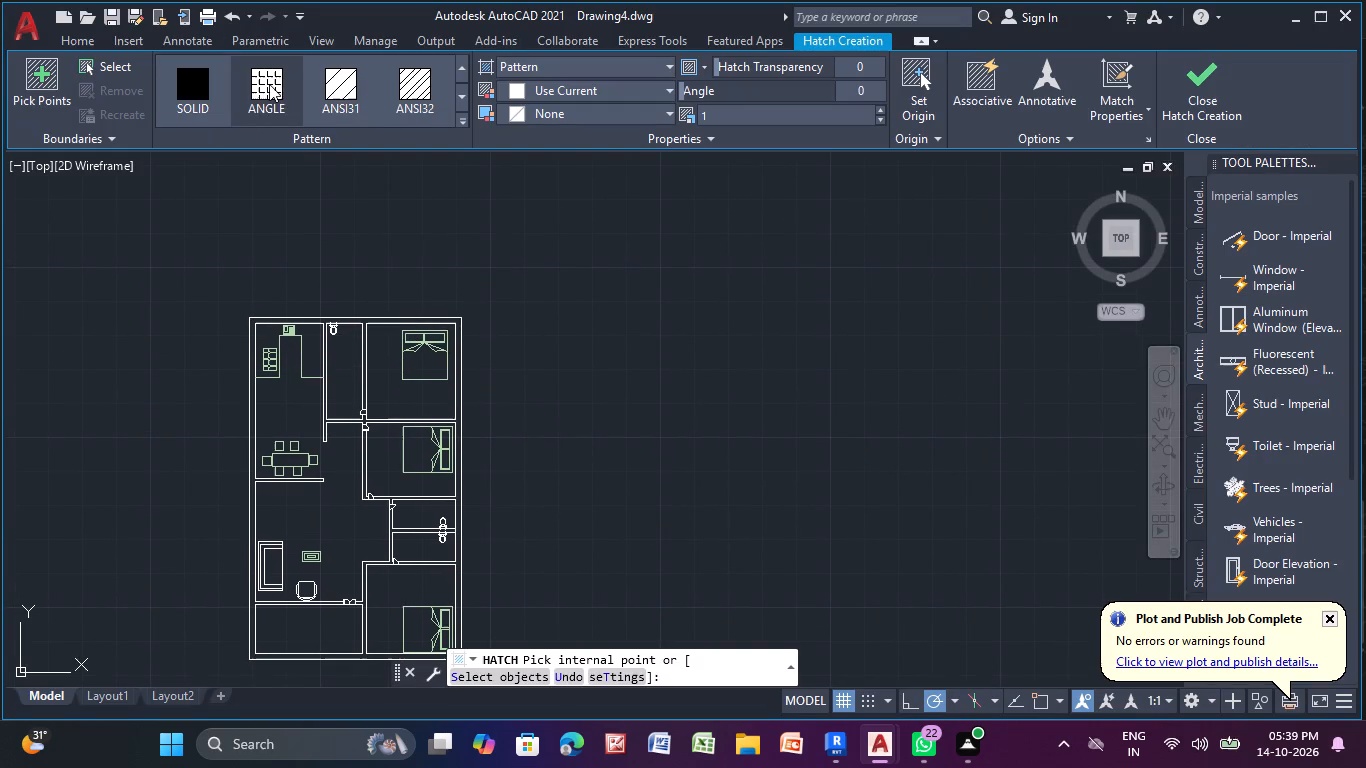
left_click(258, 84)
left_click(258, 84)
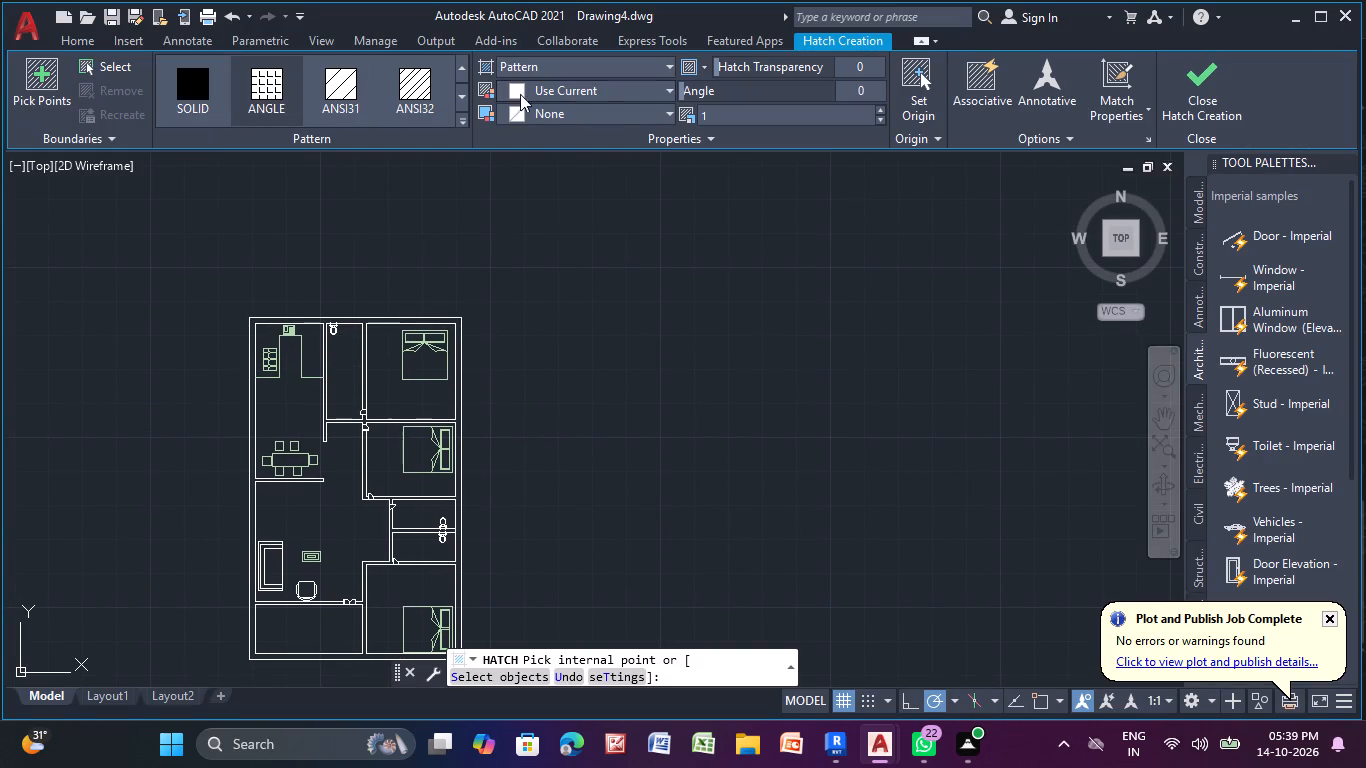
left_click(631, 85)
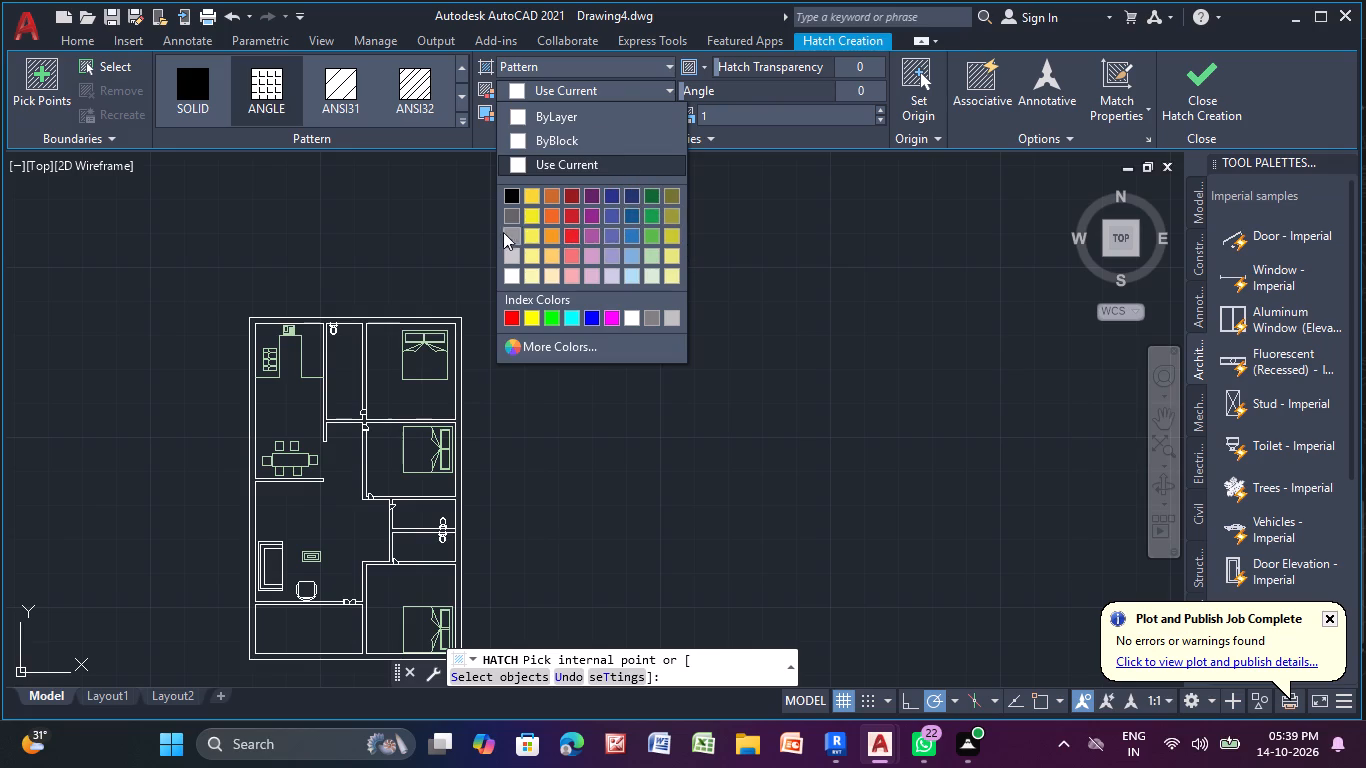
left_click(570, 275)
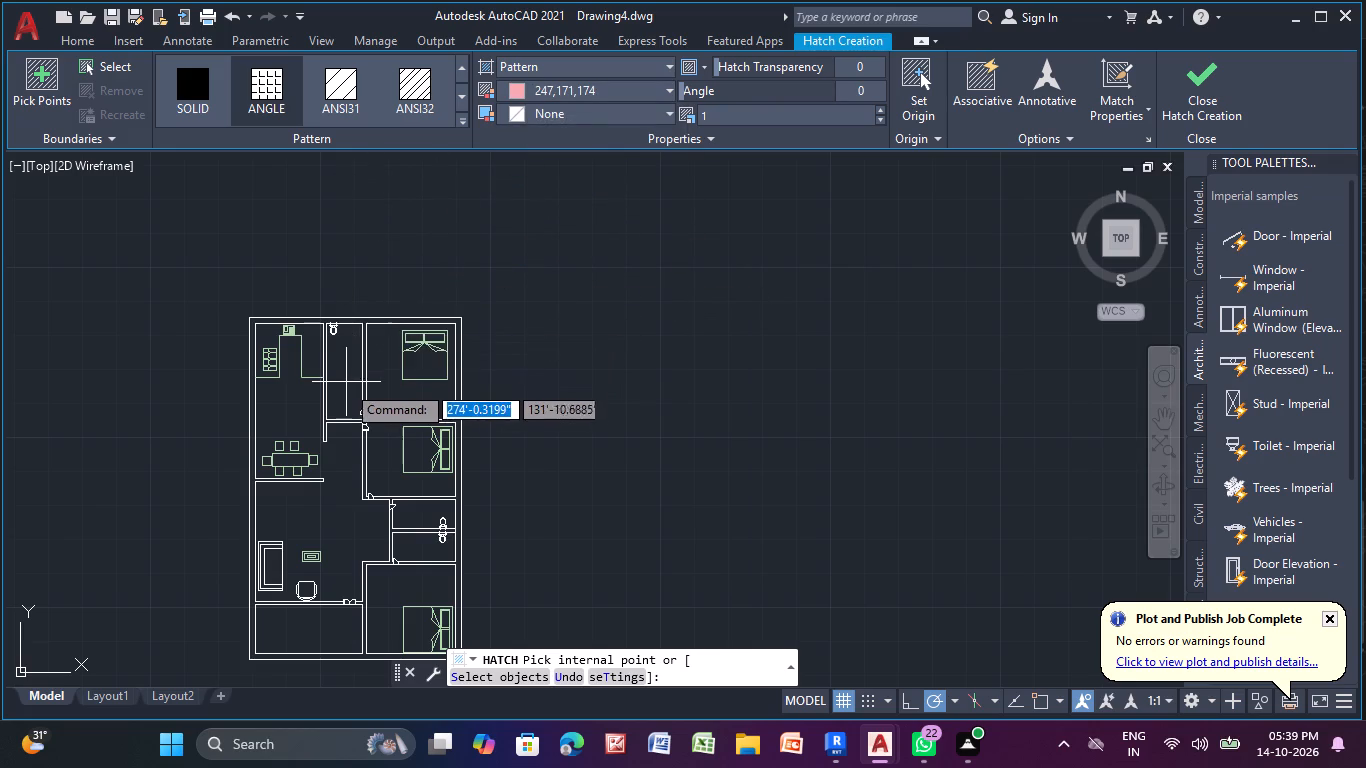
scroll(345, 384, "up", 2)
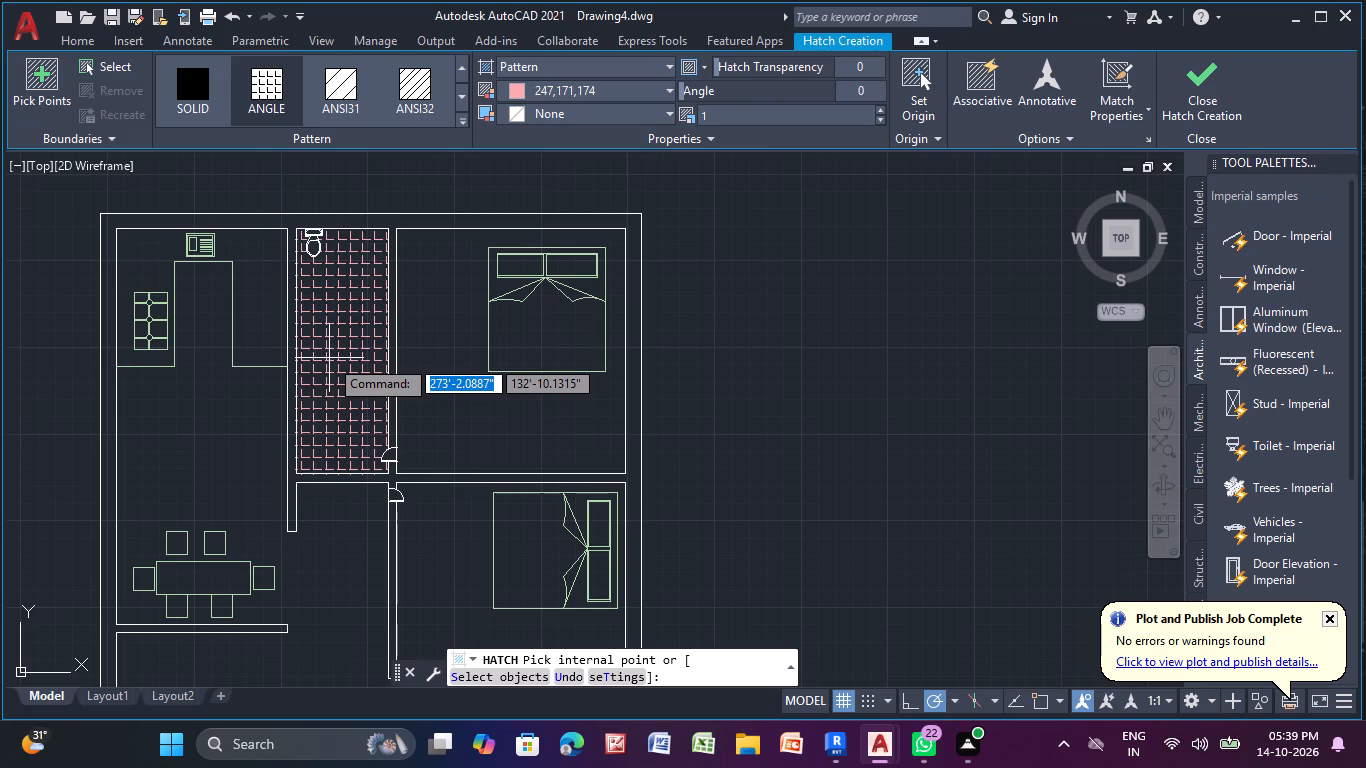
left_click(329, 358)
Add the same pink ANGLE hatch to the two small toilet rooms on the plan's east side and finish the hatch.
scroll(369, 407, "down", 2)
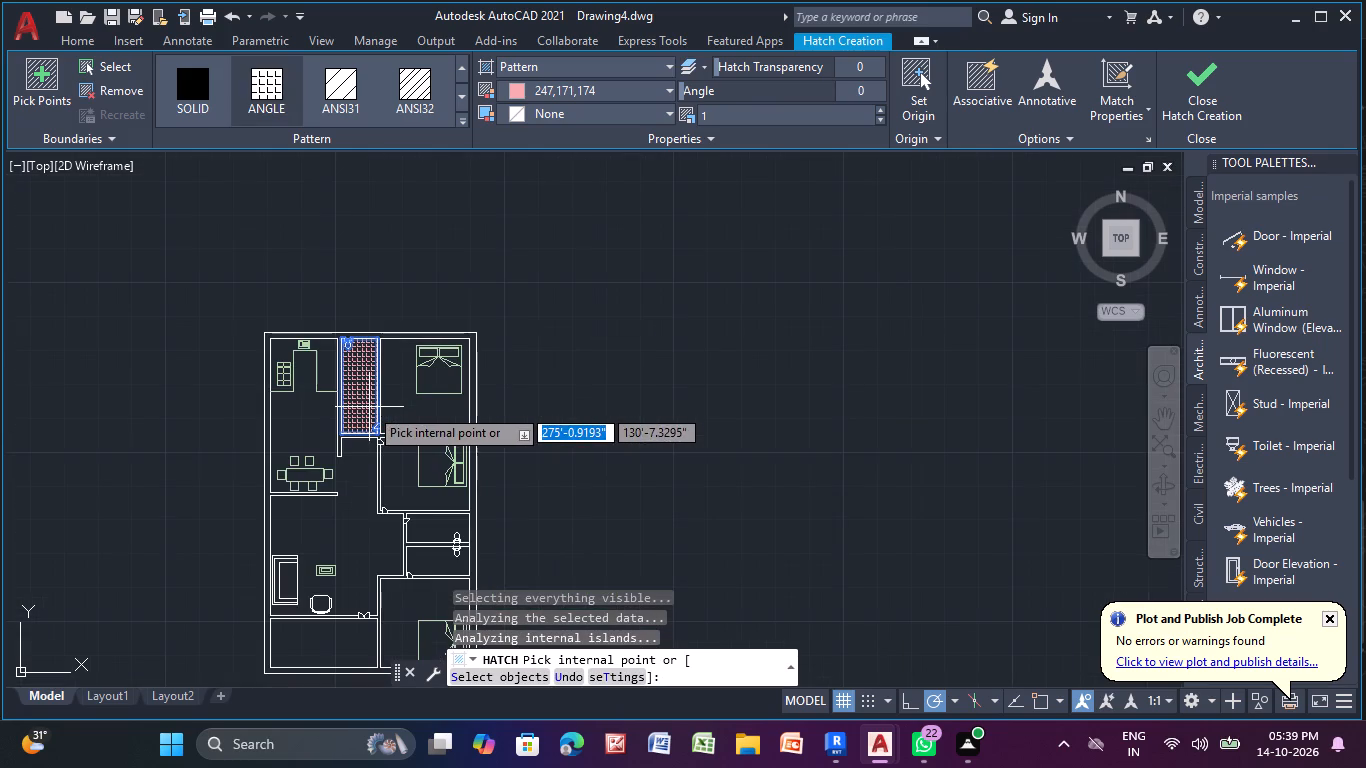
middle_click_drag(369, 407, 276, 195)
scroll(276, 195, "up", 1)
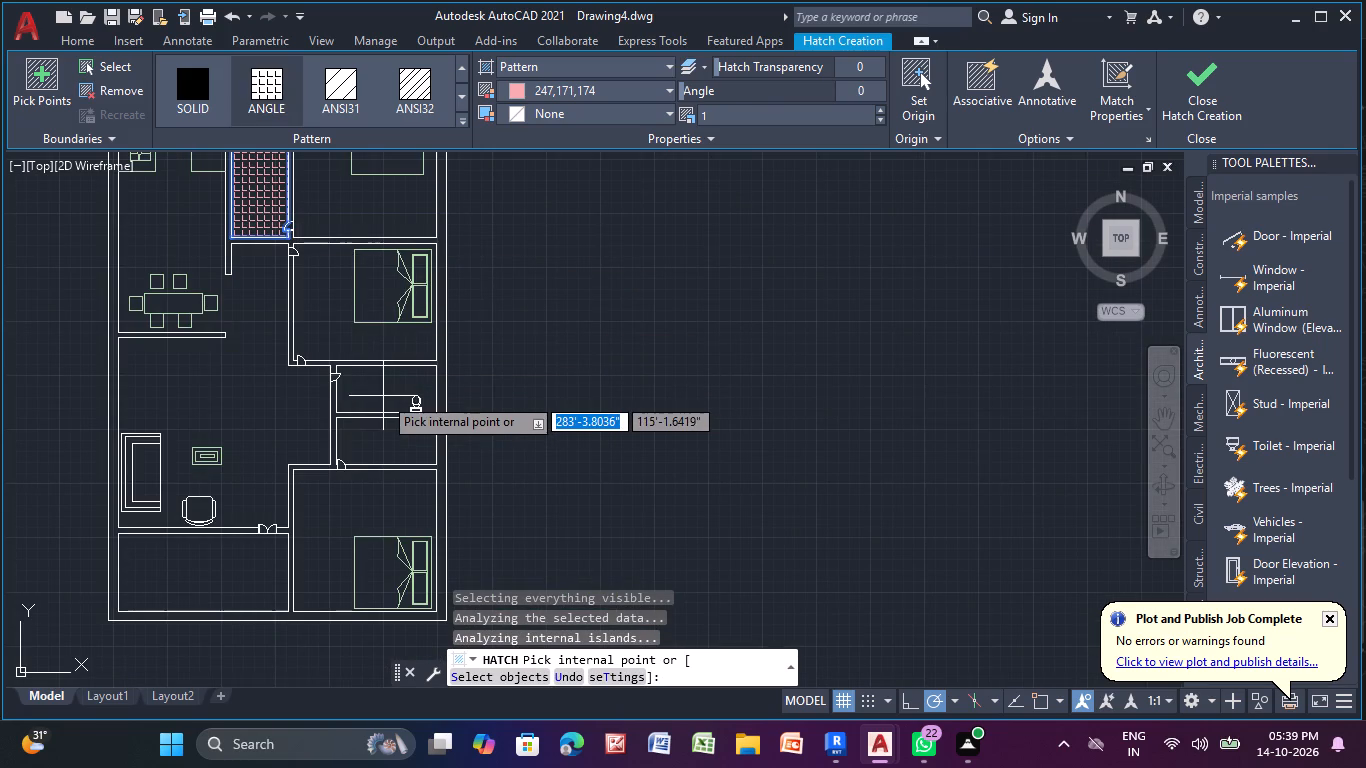
left_click(378, 388)
left_click(384, 436)
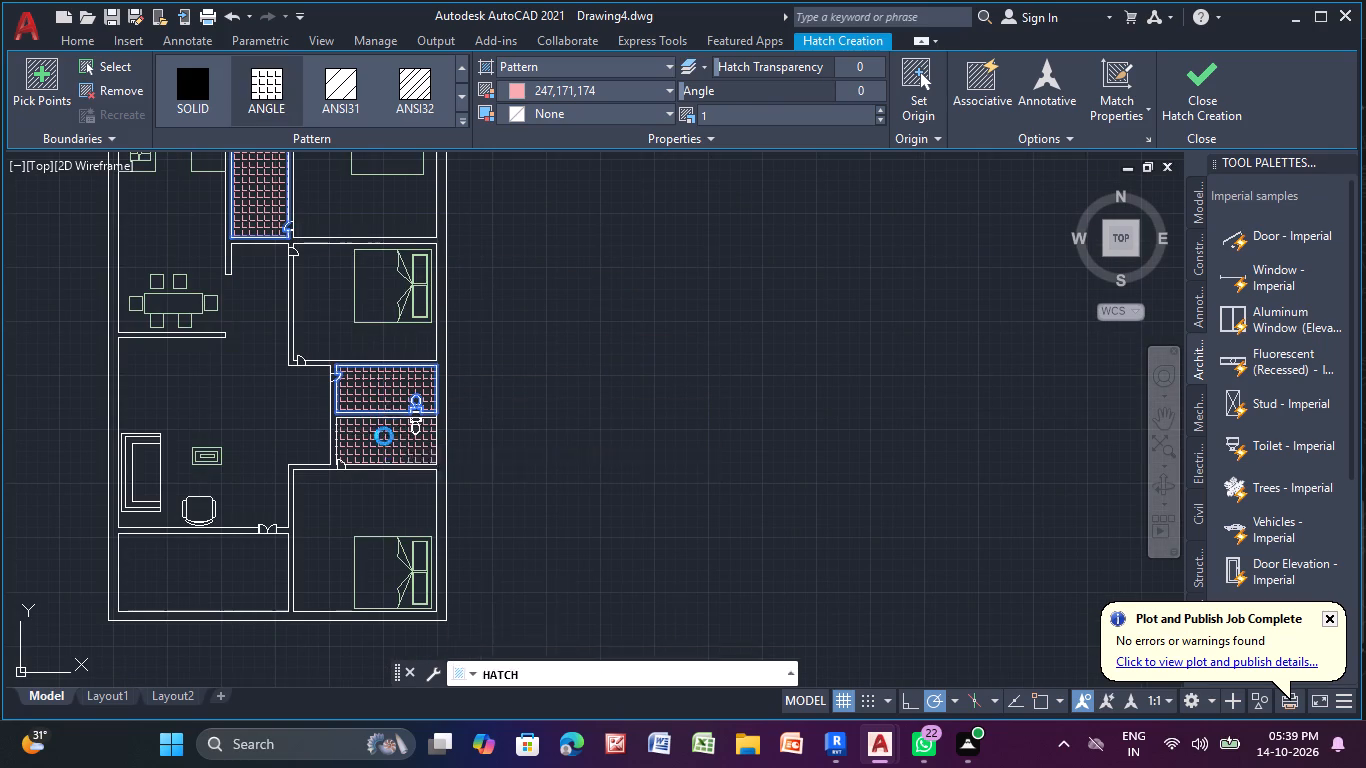
scroll(614, 355, "down", 3)
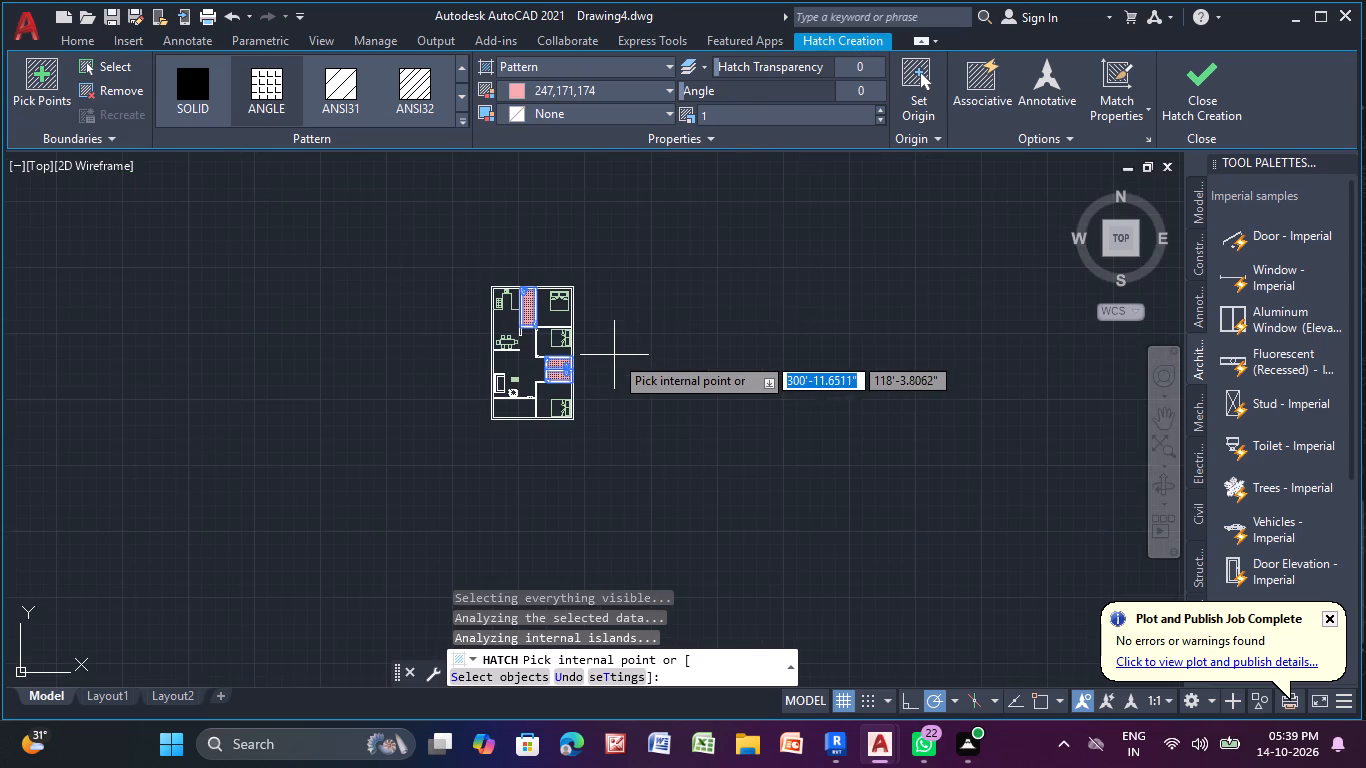
left_click(1193, 63)
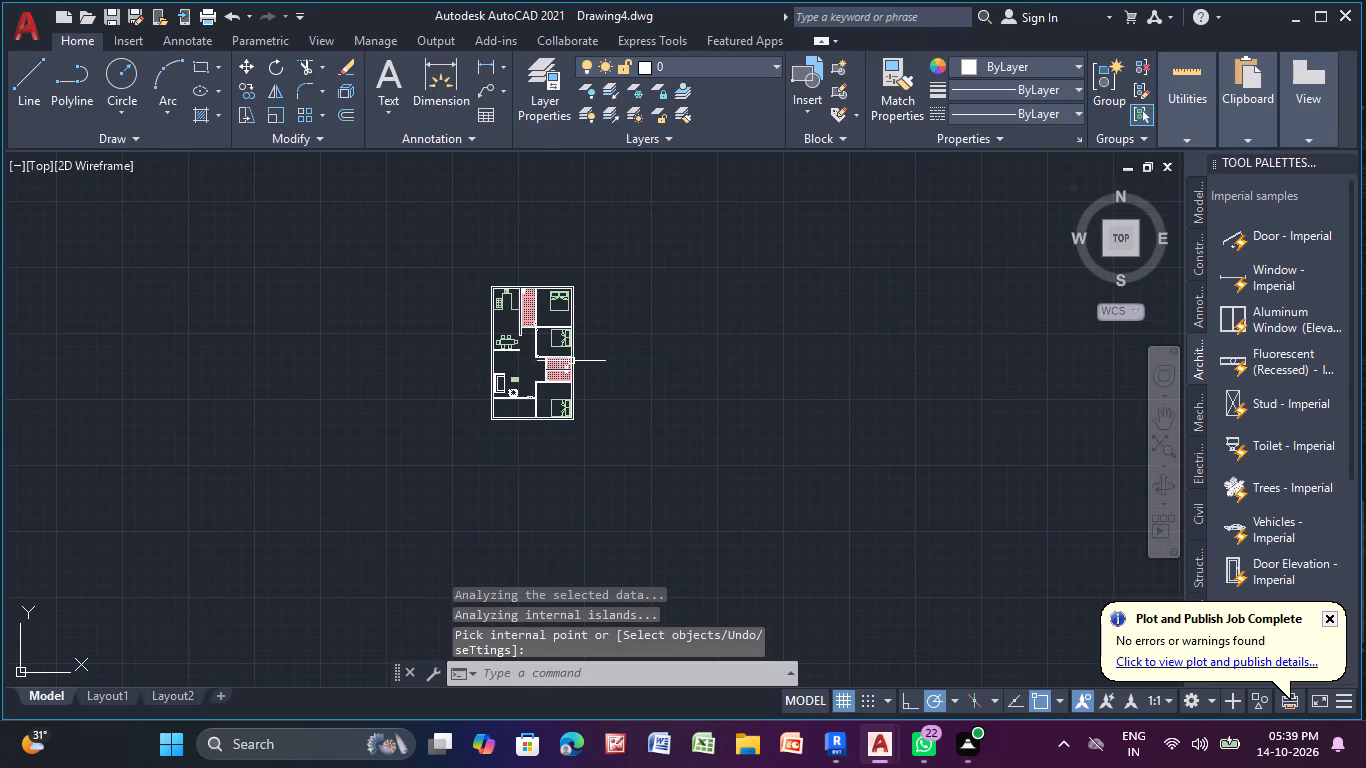
Set the current object colour to the light purple 209,156,199.
scroll(525, 330, "up", 3)
middle_click_drag(465, 331, 278, 449)
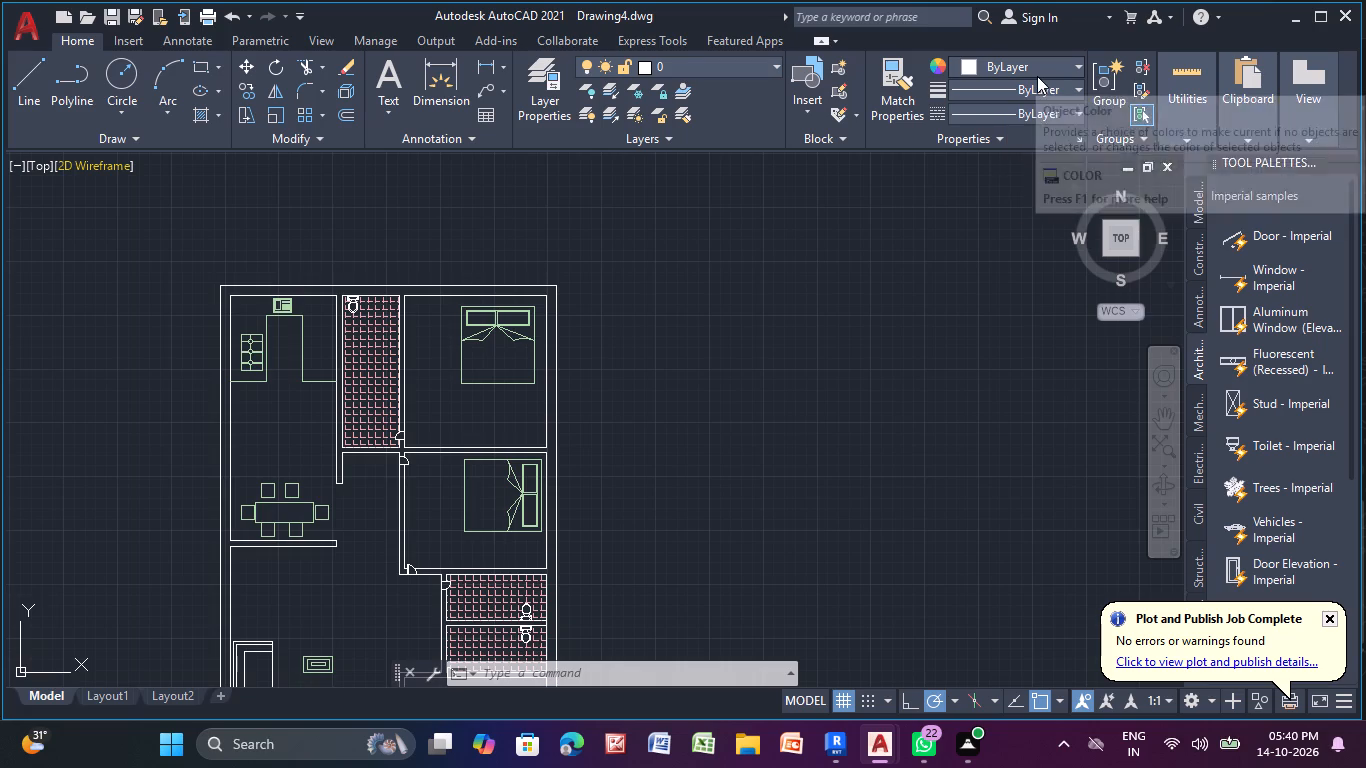
left_click(1010, 69)
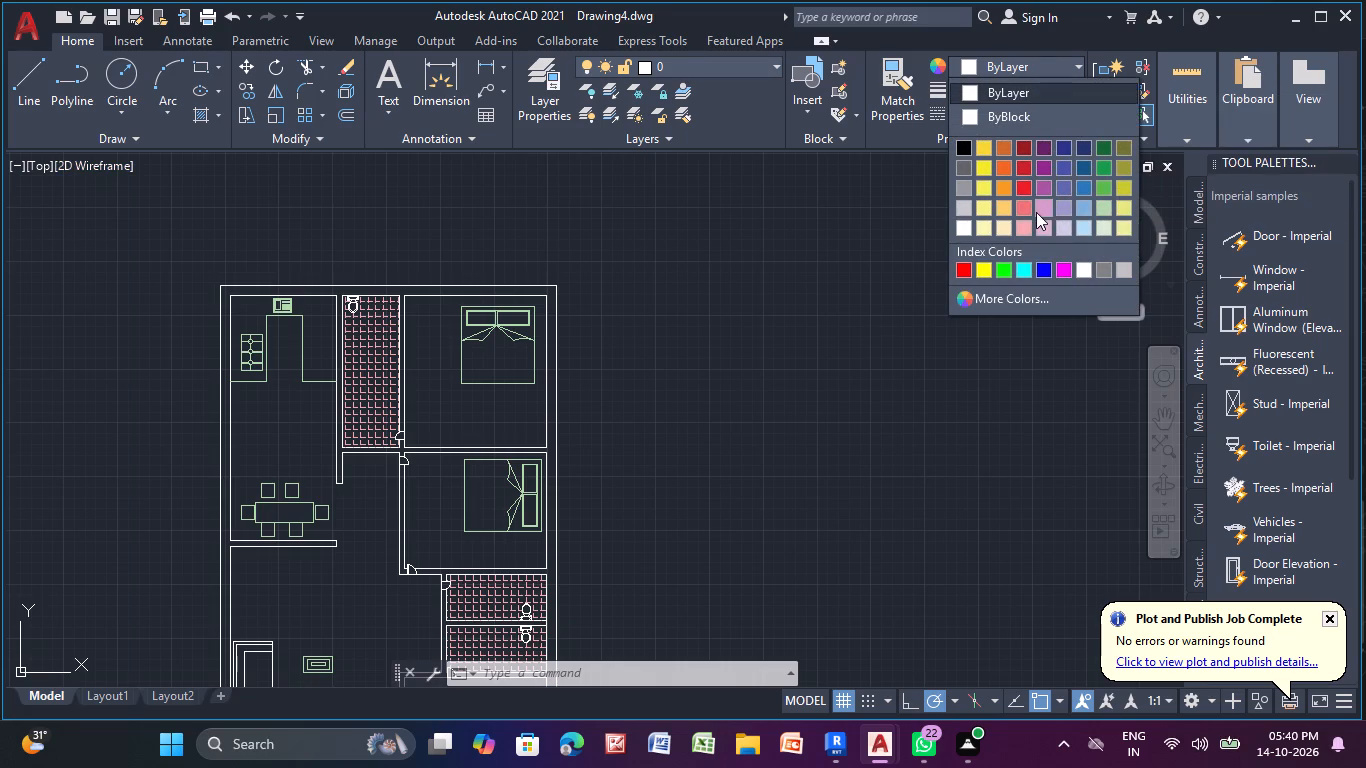
left_click(1053, 202)
With Ortho on, draw a window about 3' wide with a centre line across the kitchen's top wall using Line.
left_click(18, 70)
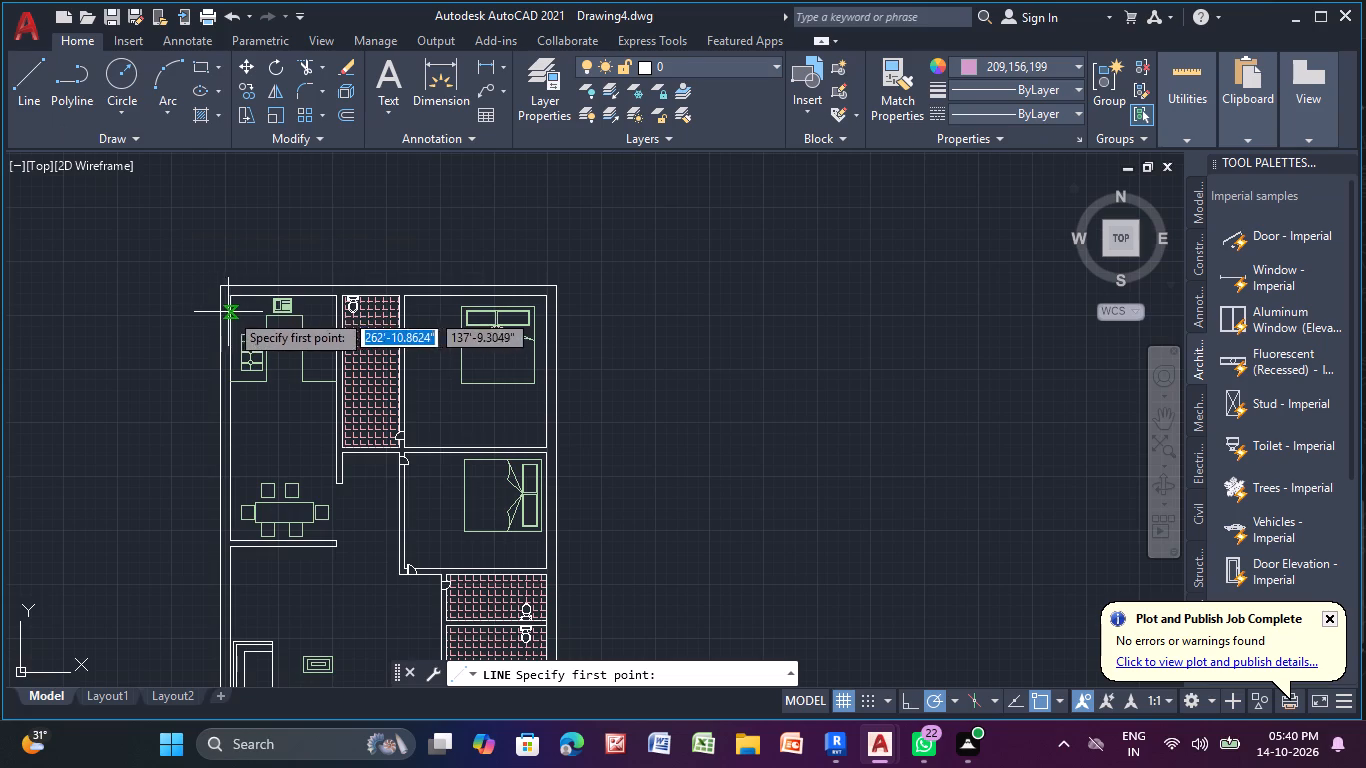
scroll(234, 313, "up", 3)
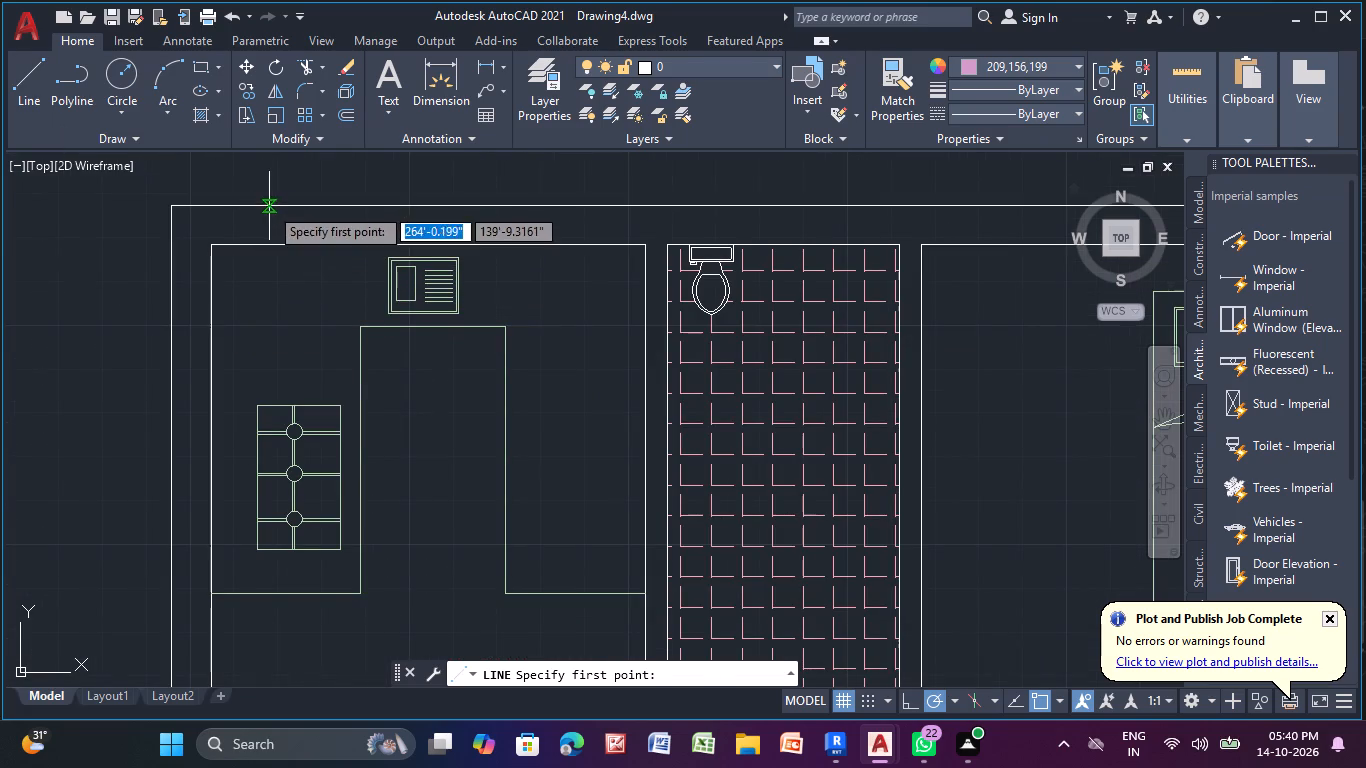
left_click(269, 206)
left_click(268, 247)
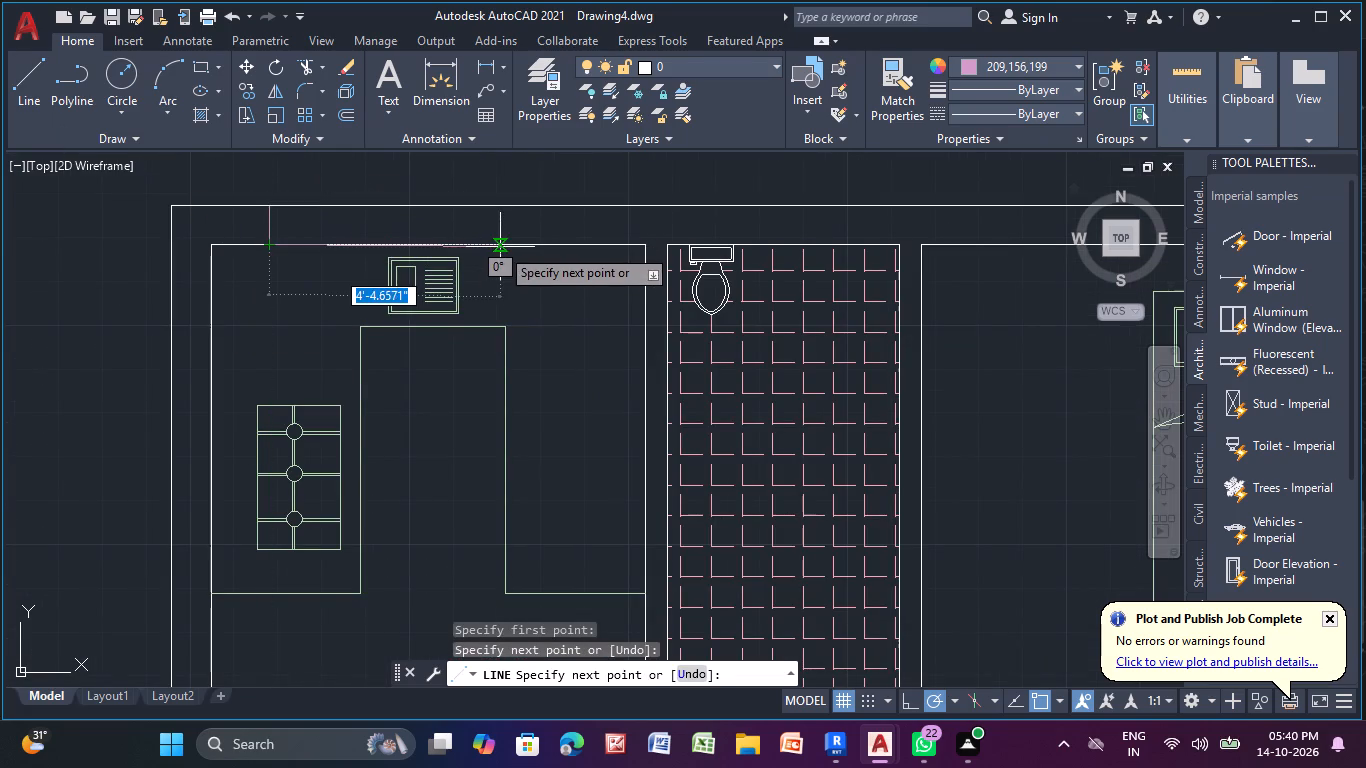
left_click(901, 696)
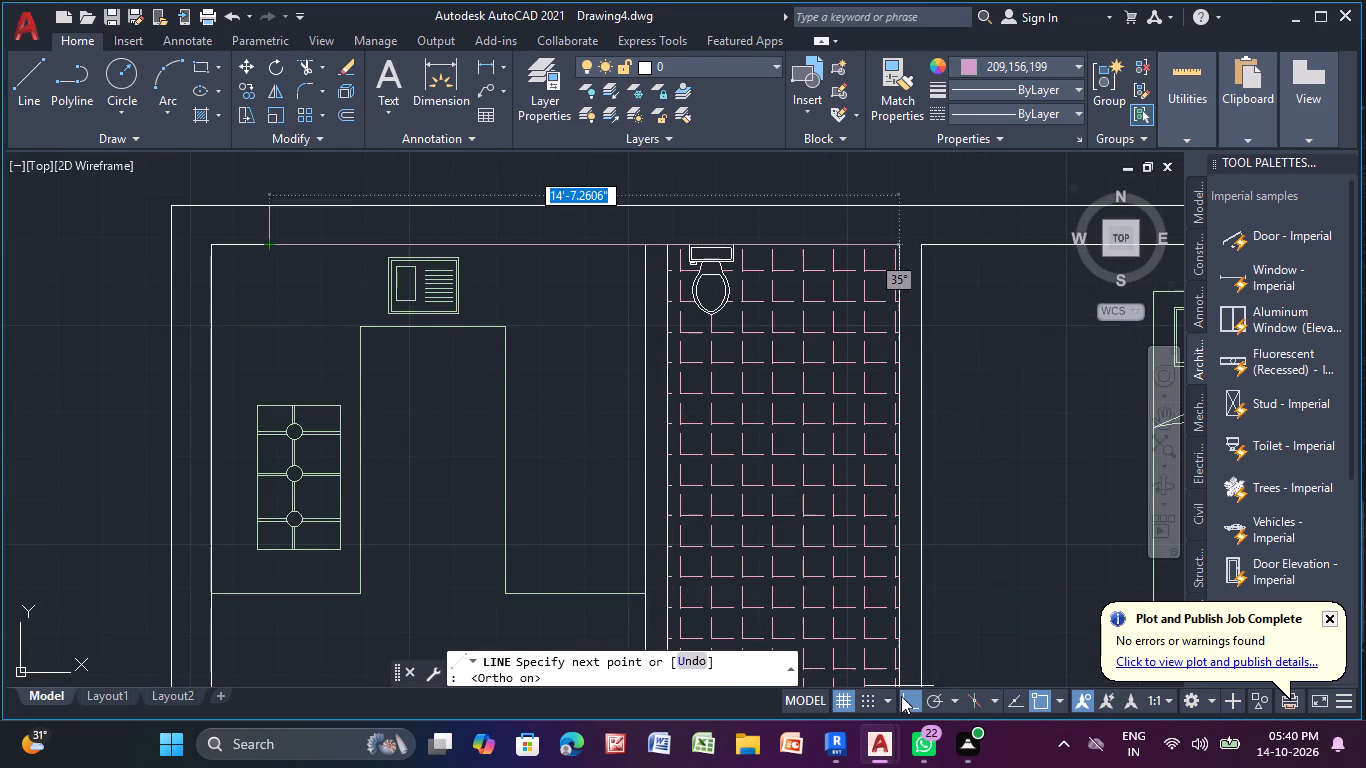
left_click(428, 248)
left_click(423, 204)
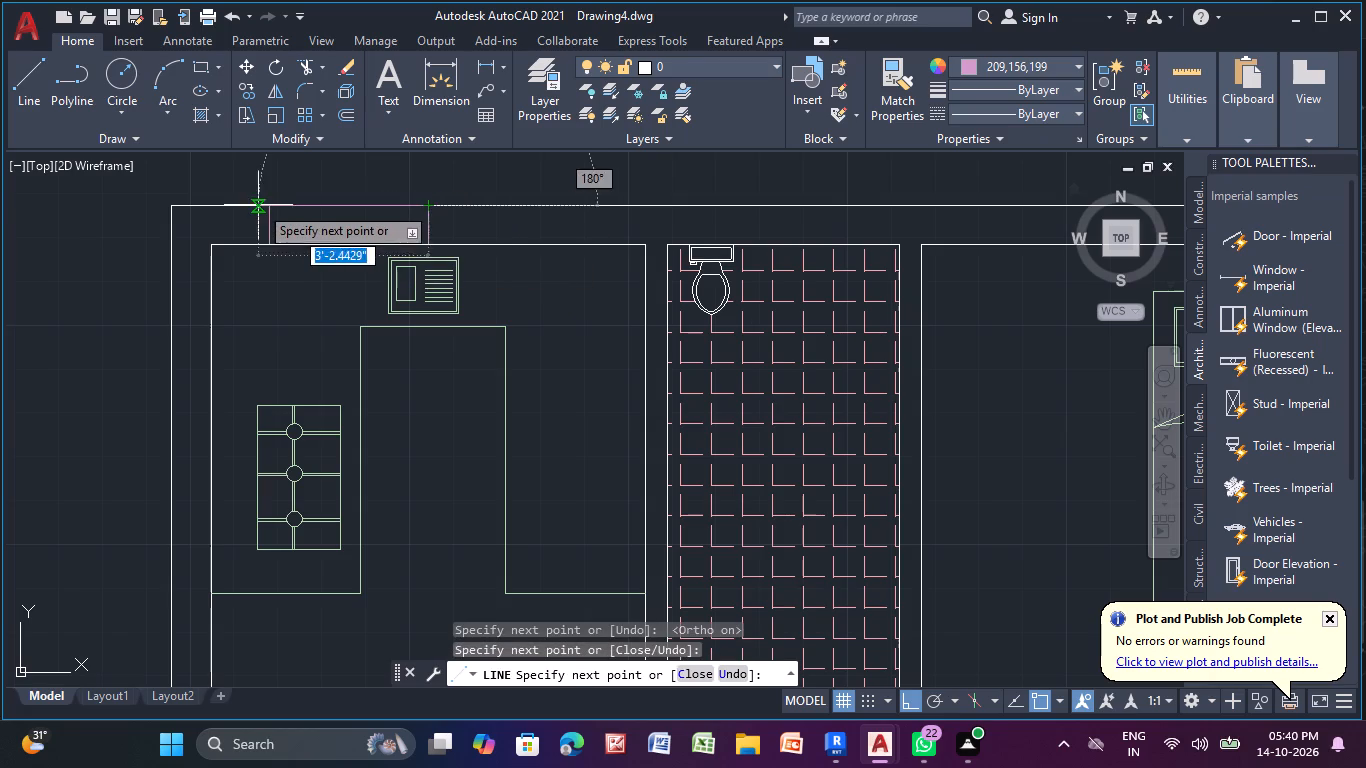
left_click(274, 203)
left_click(275, 226)
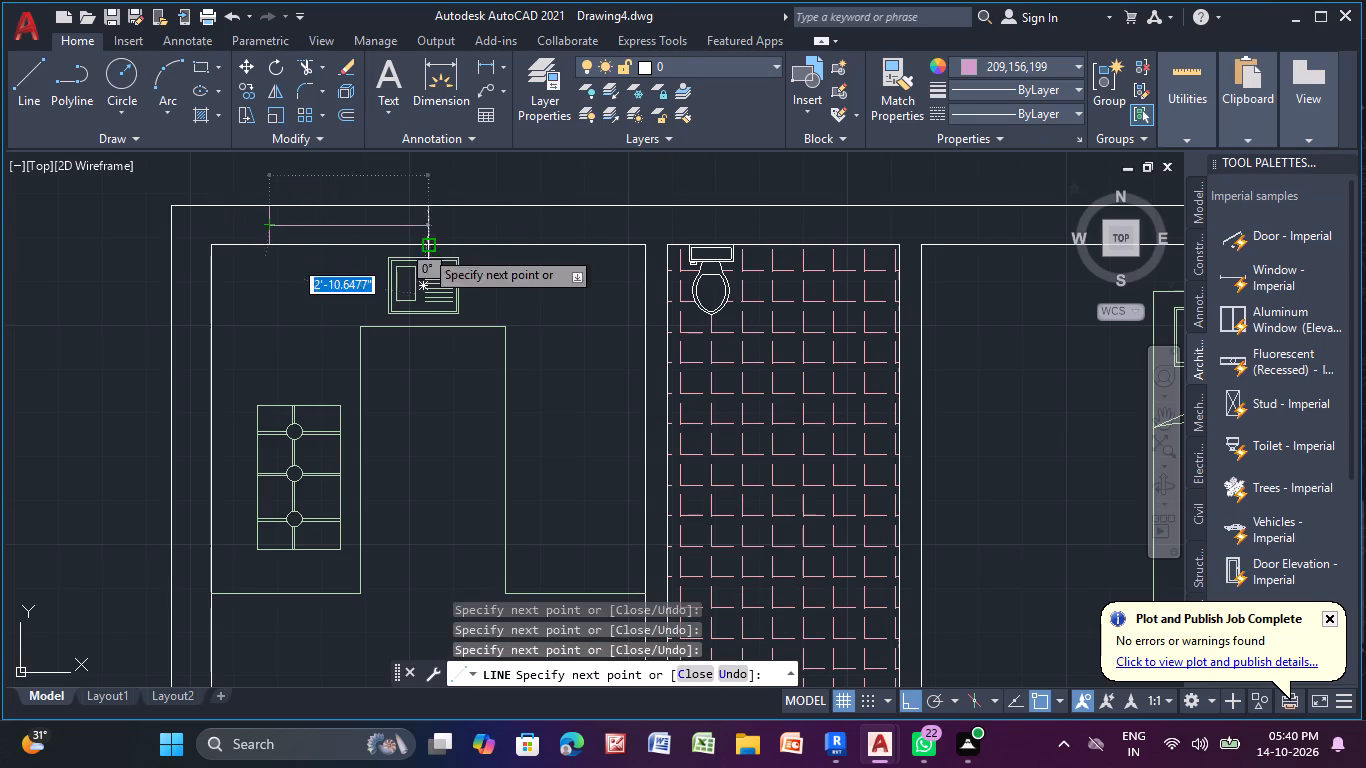
left_click(426, 227)
right_click_drag(526, 237, 539, 239)
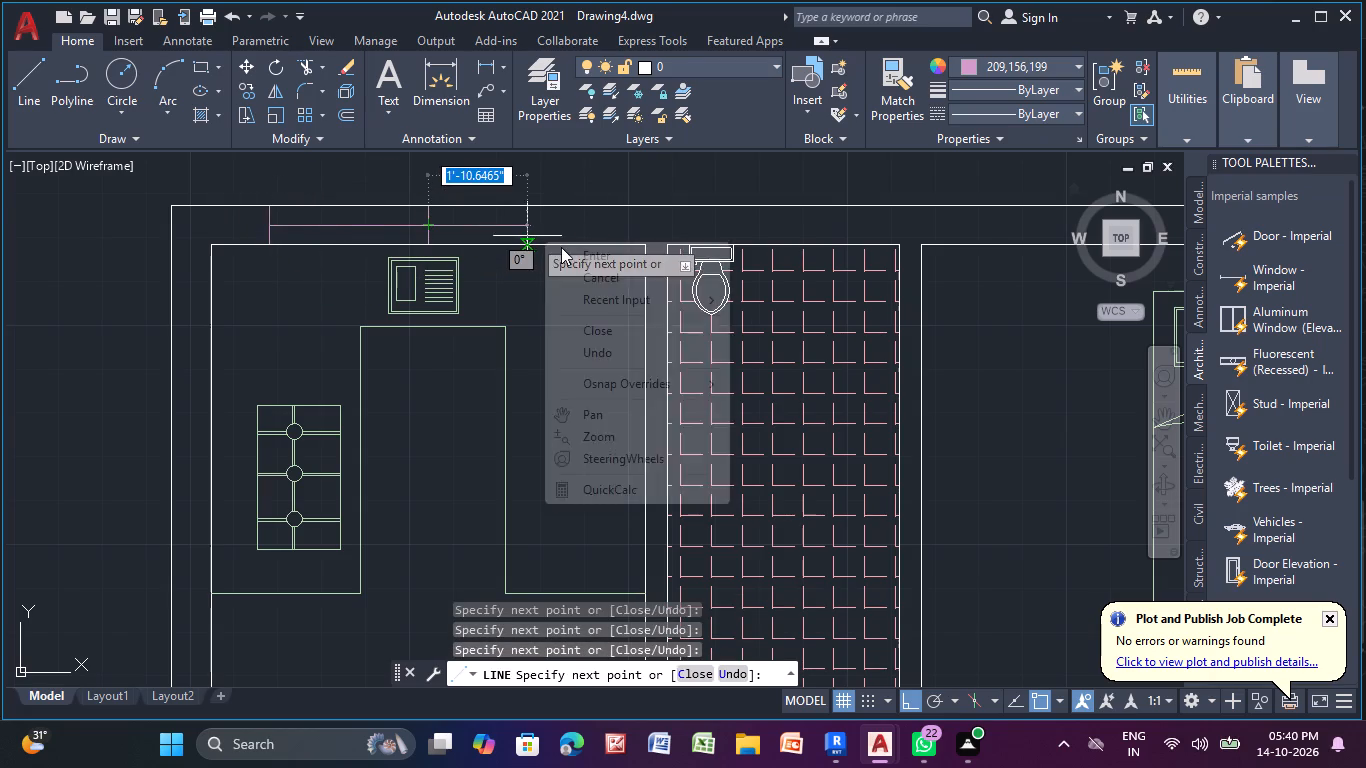
left_click(580, 255)
Draw a window about 4'-5" wide with a centre line in the top bedroom's upper wall, above the bed, using Line.
scroll(626, 309, "down", 2)
middle_click_drag(622, 313, 519, 313)
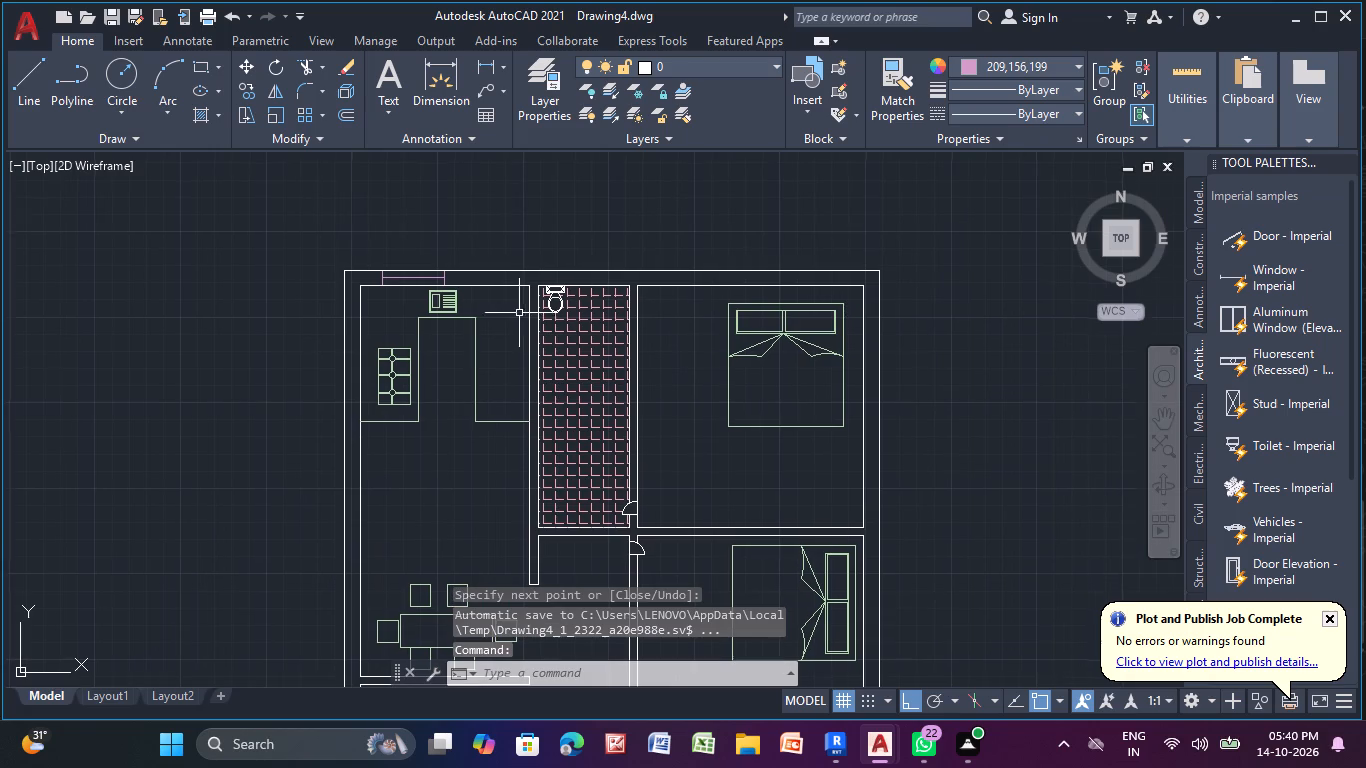
left_click(15, 85)
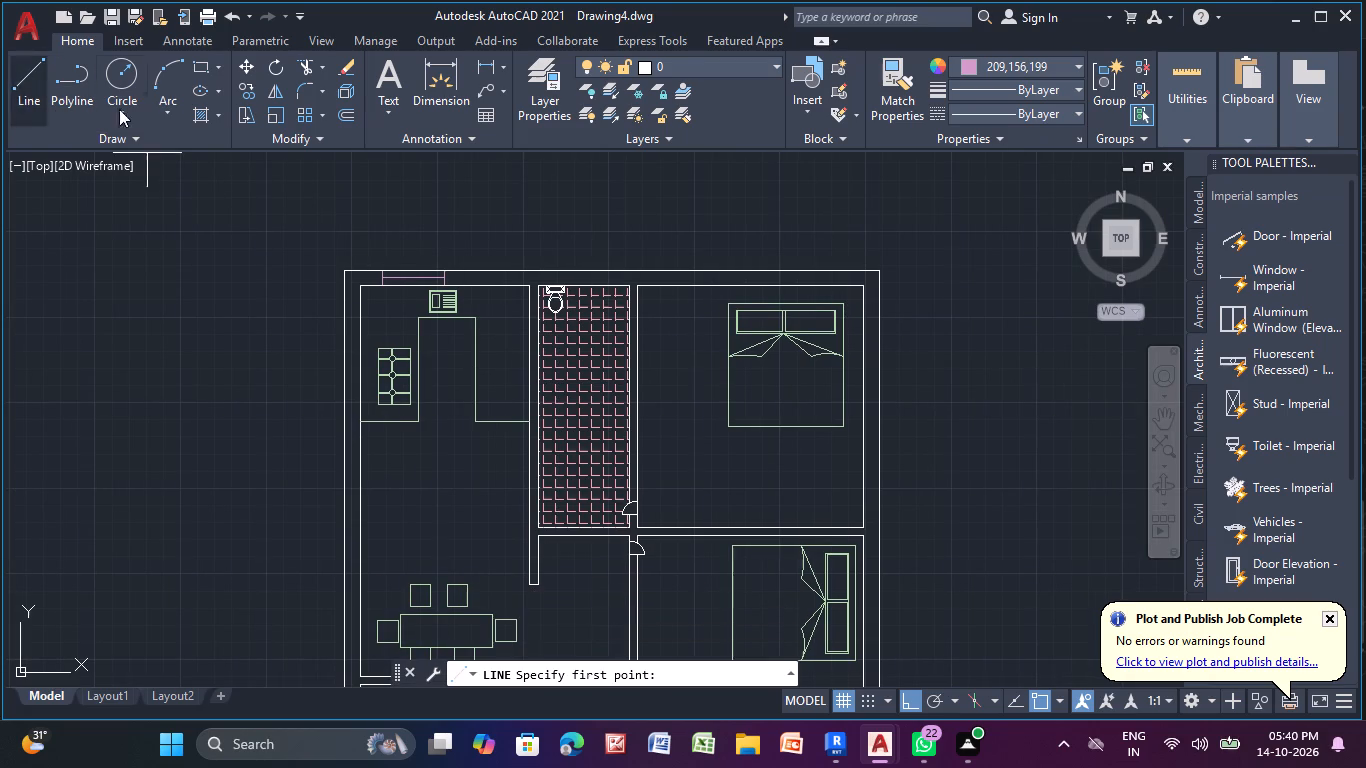
middle_click_drag(691, 296, 680, 299)
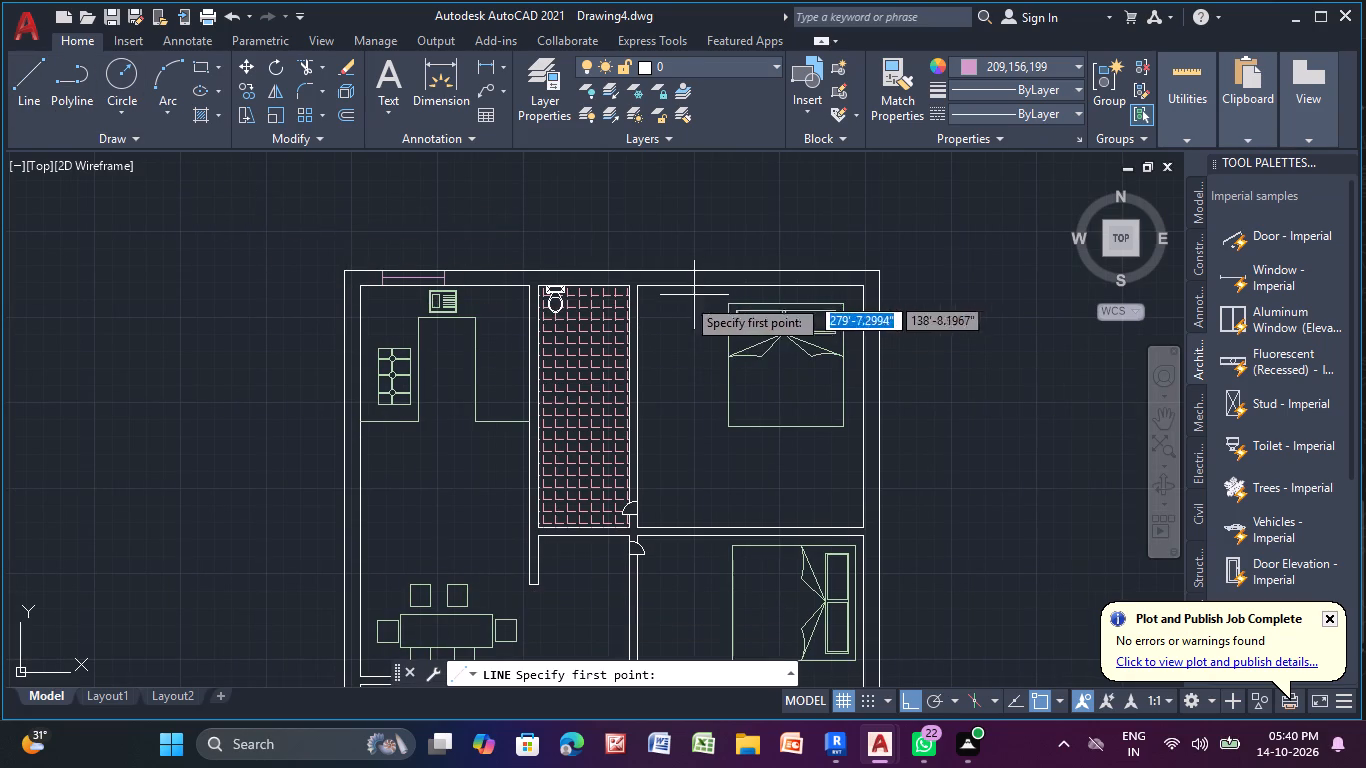
middle_click_drag(680, 299, 457, 340)
scroll(487, 317, "up", 3)
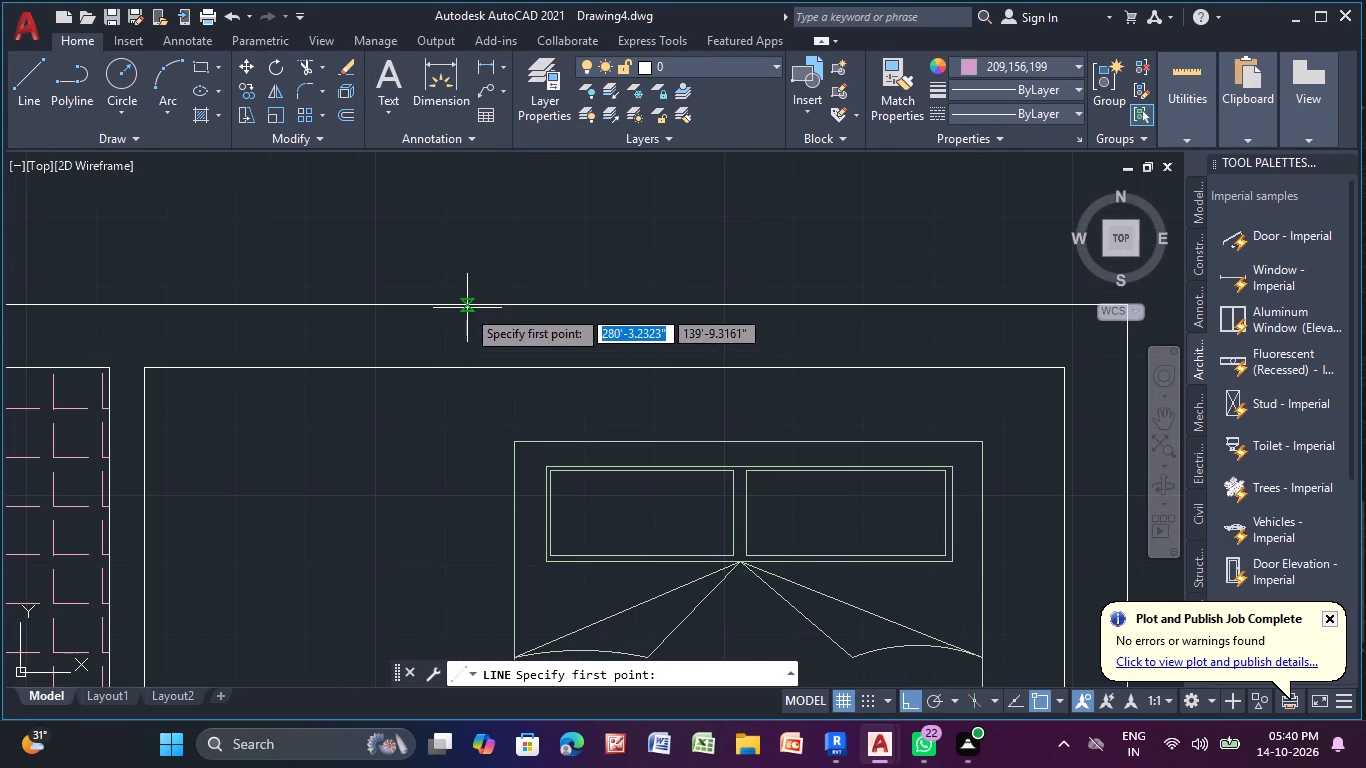
left_click(462, 305)
left_click(463, 362)
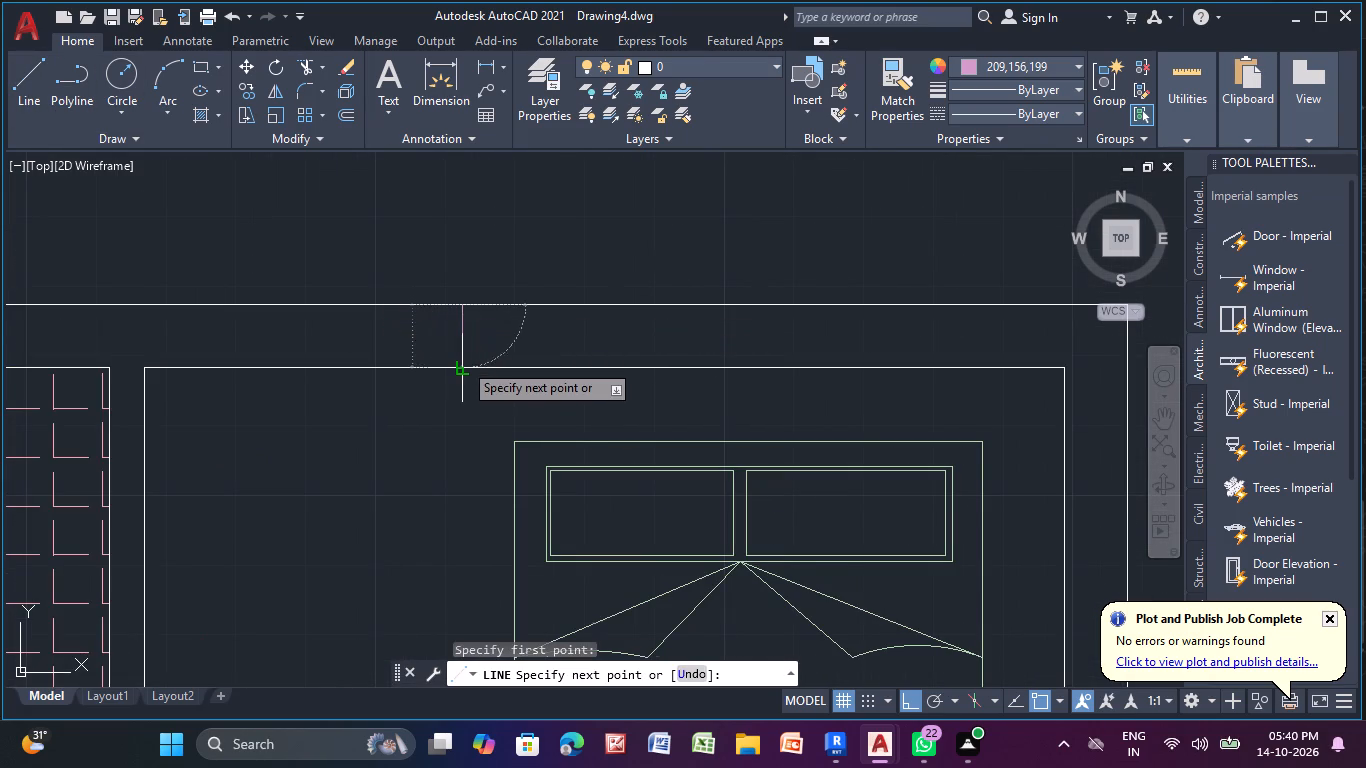
left_click(832, 363)
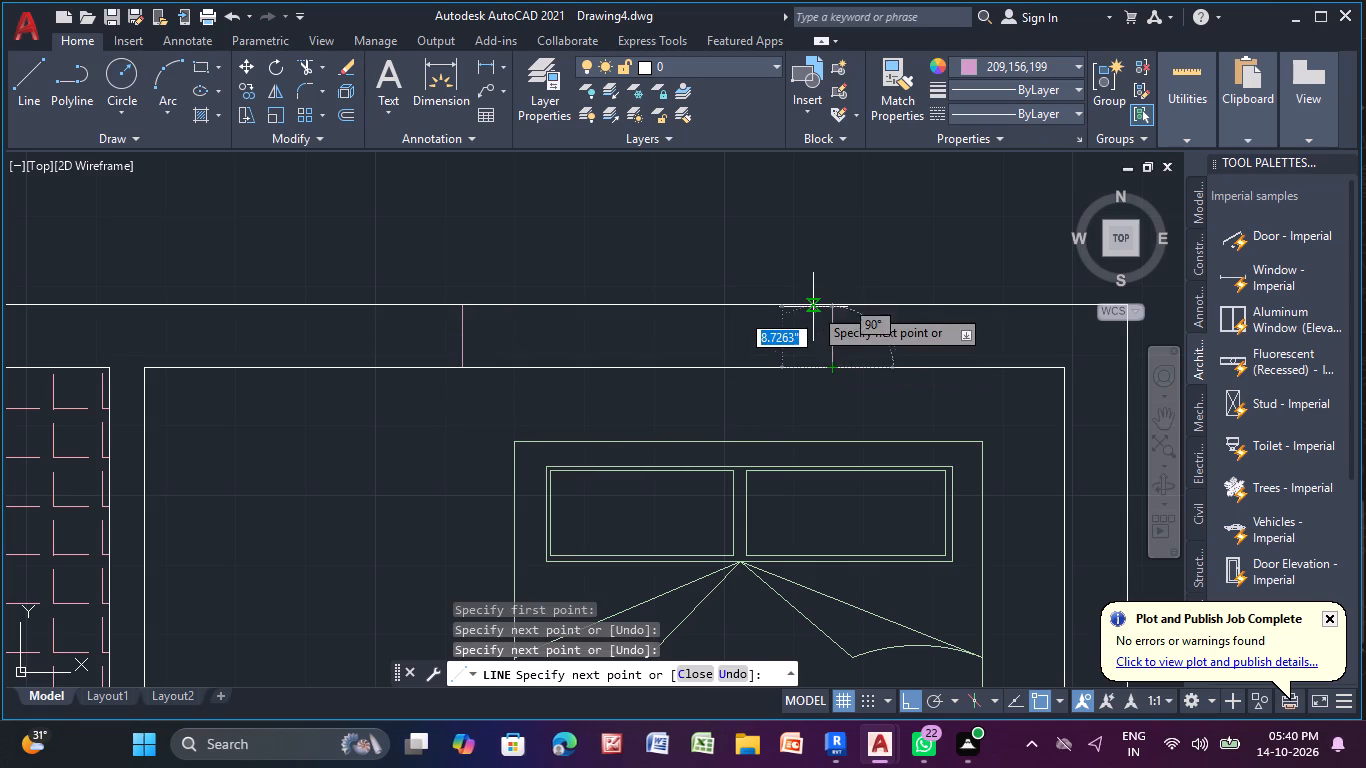
left_click(829, 302)
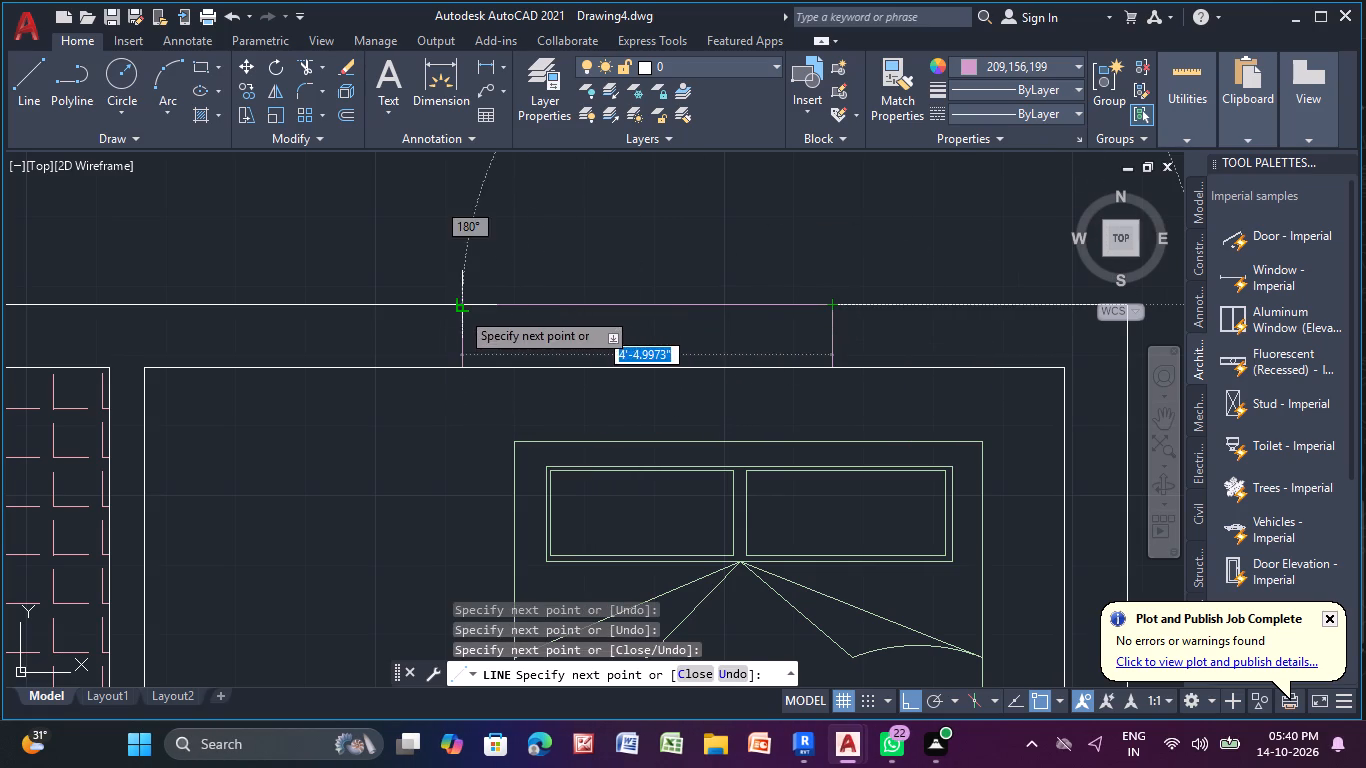
left_click(460, 310)
left_click_drag(465, 341, 474, 342)
left_click(834, 334)
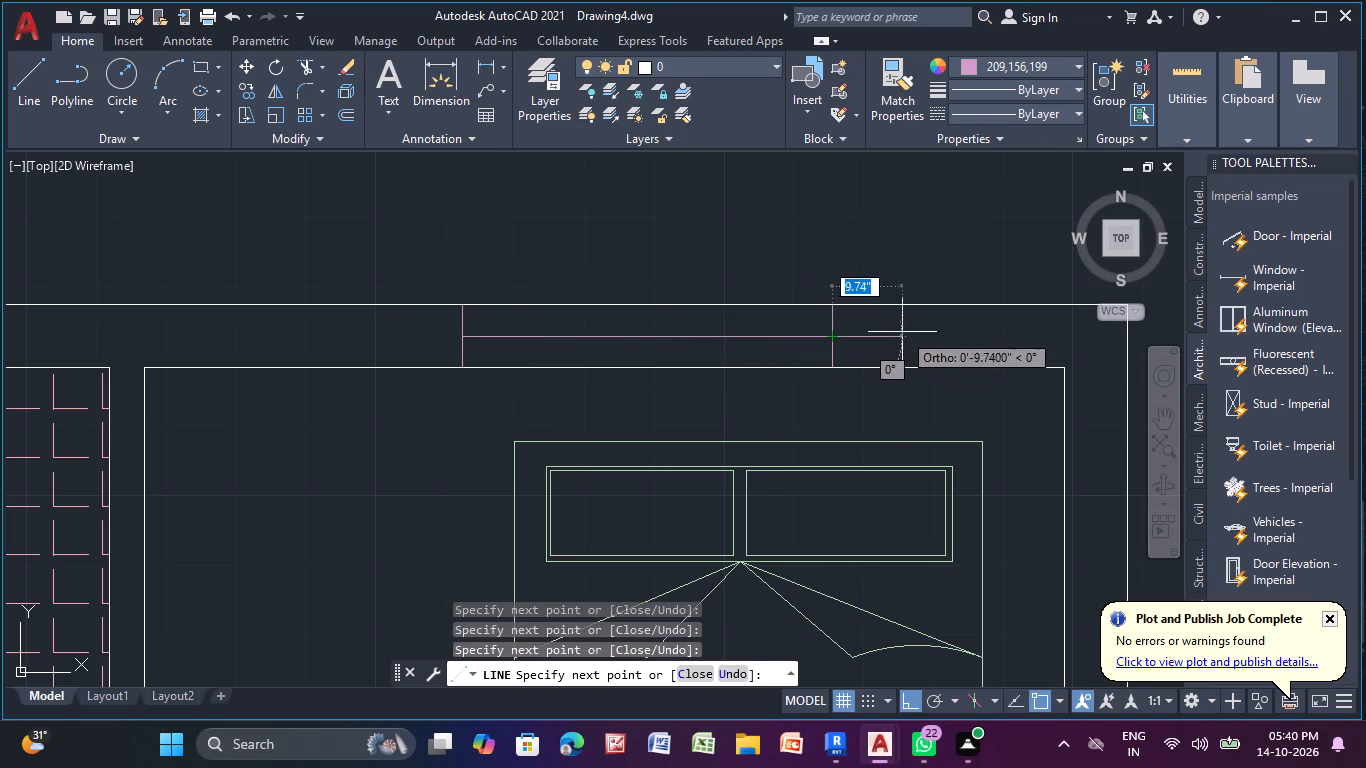
right_click(904, 331)
left_click(928, 335)
scroll(943, 345, "down", 3)
middle_click_drag(922, 349, 497, 315)
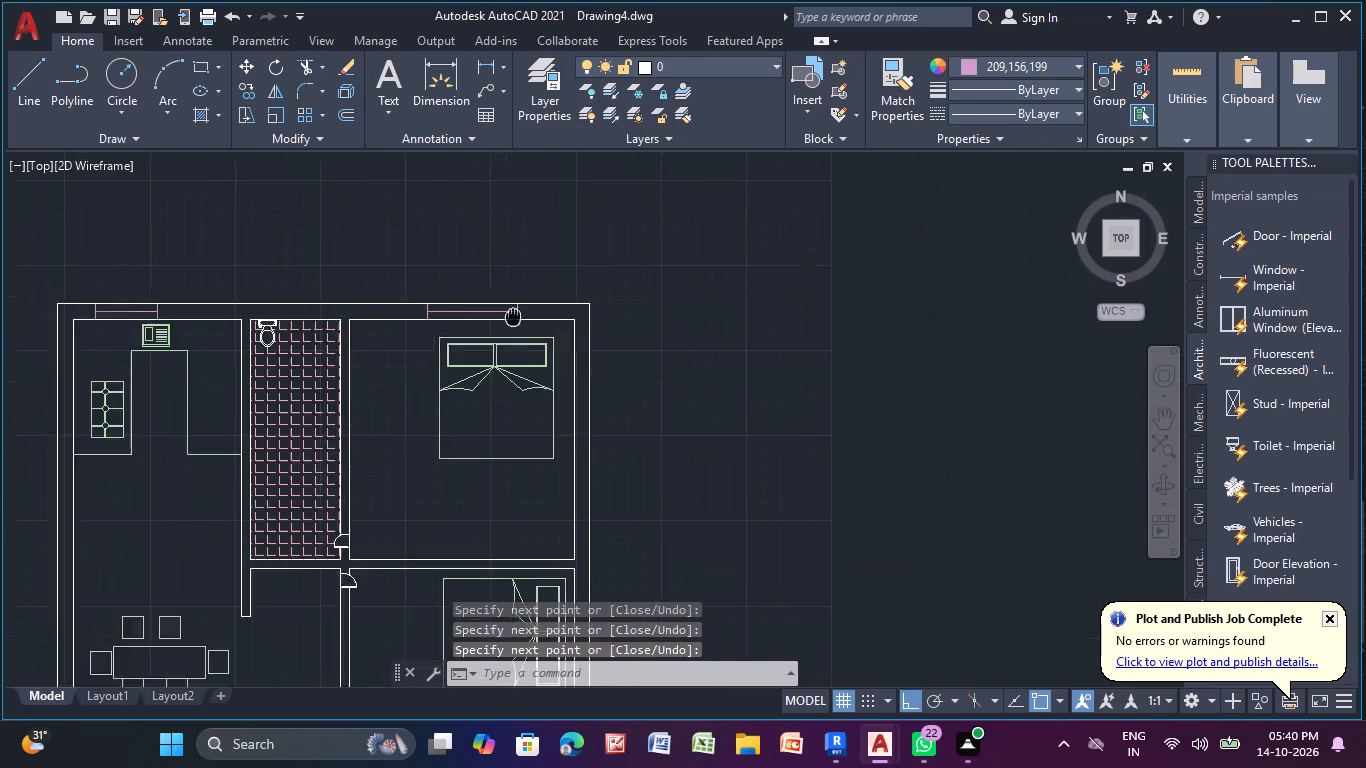
Draw a window about 4'-9" long with a centre line in the top bedroom's east wall using Line.
middle_click_drag(497, 315, 358, 281)
left_click_drag(31, 83, 32, 100)
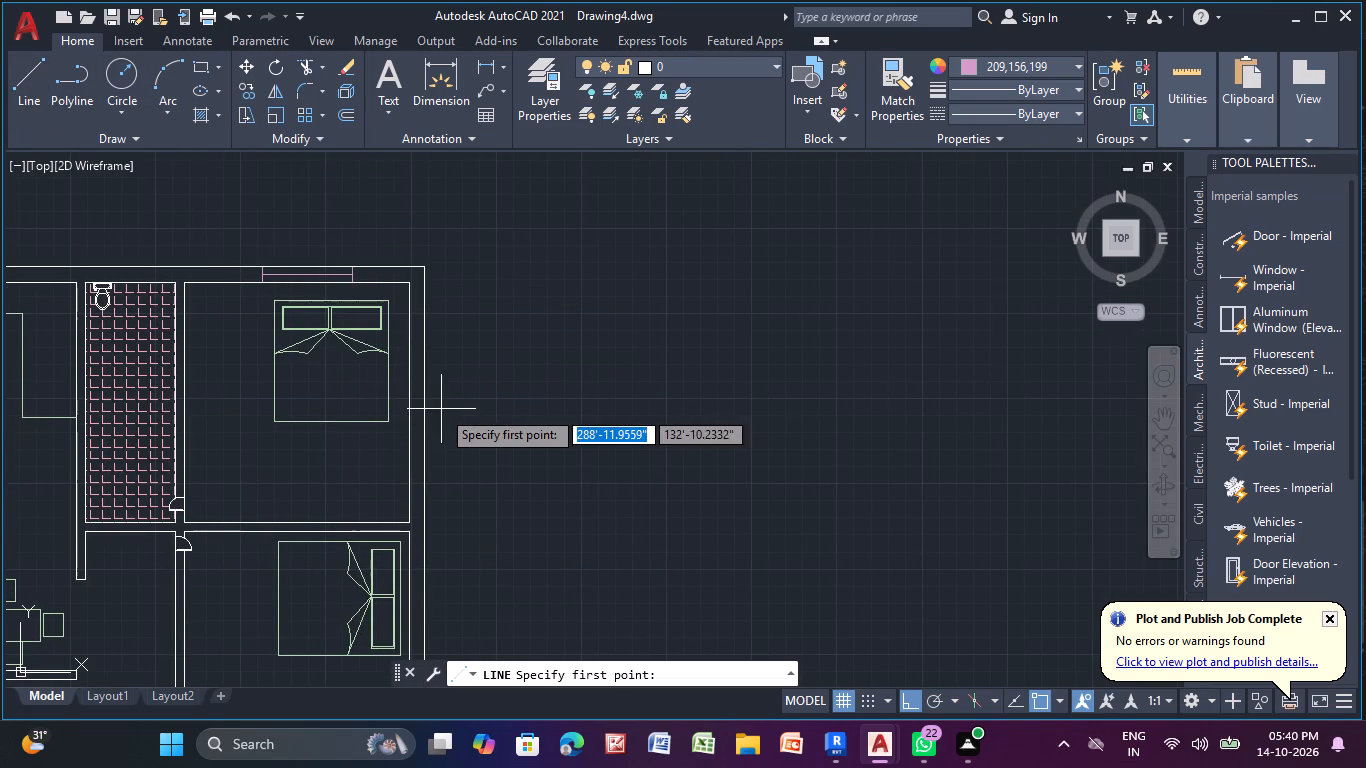
middle_click_drag(437, 421, 576, 396)
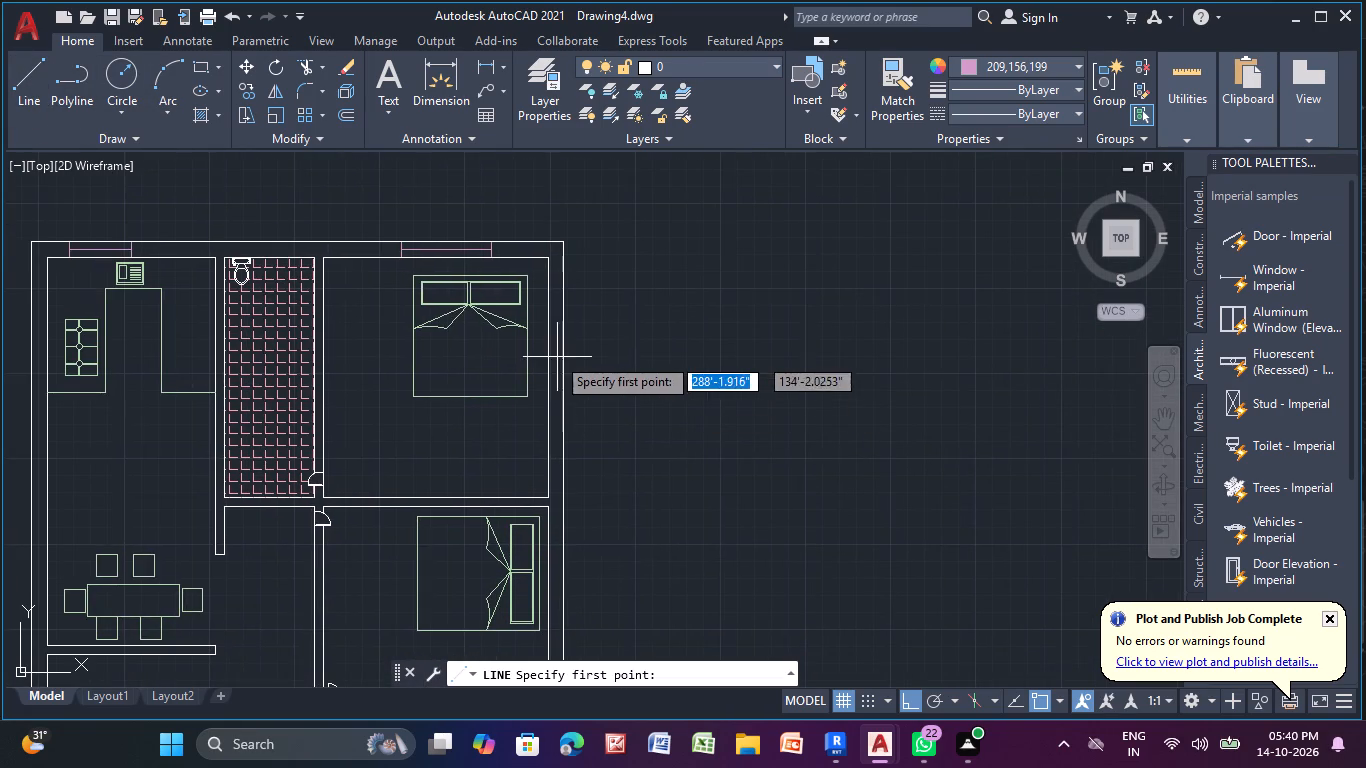
scroll(561, 345, "up", 1)
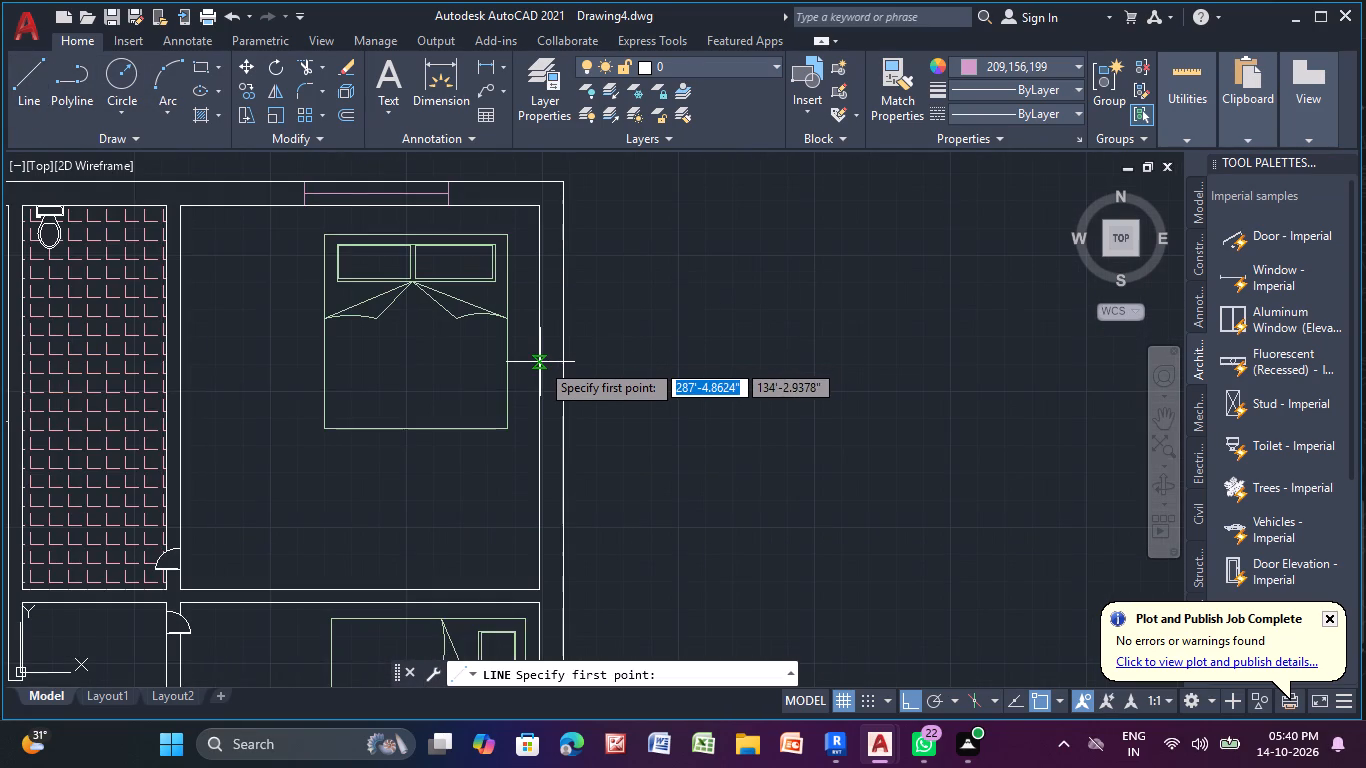
left_click(541, 321)
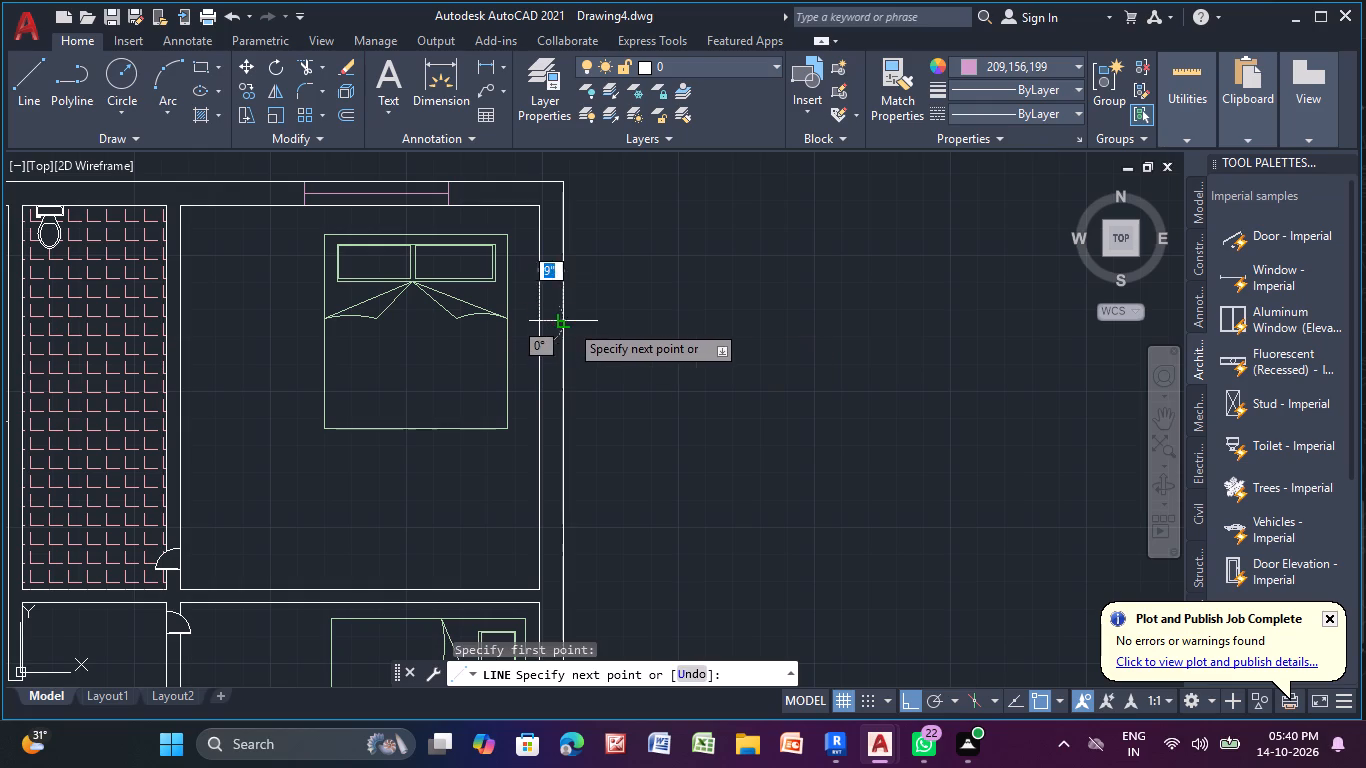
left_click(569, 323)
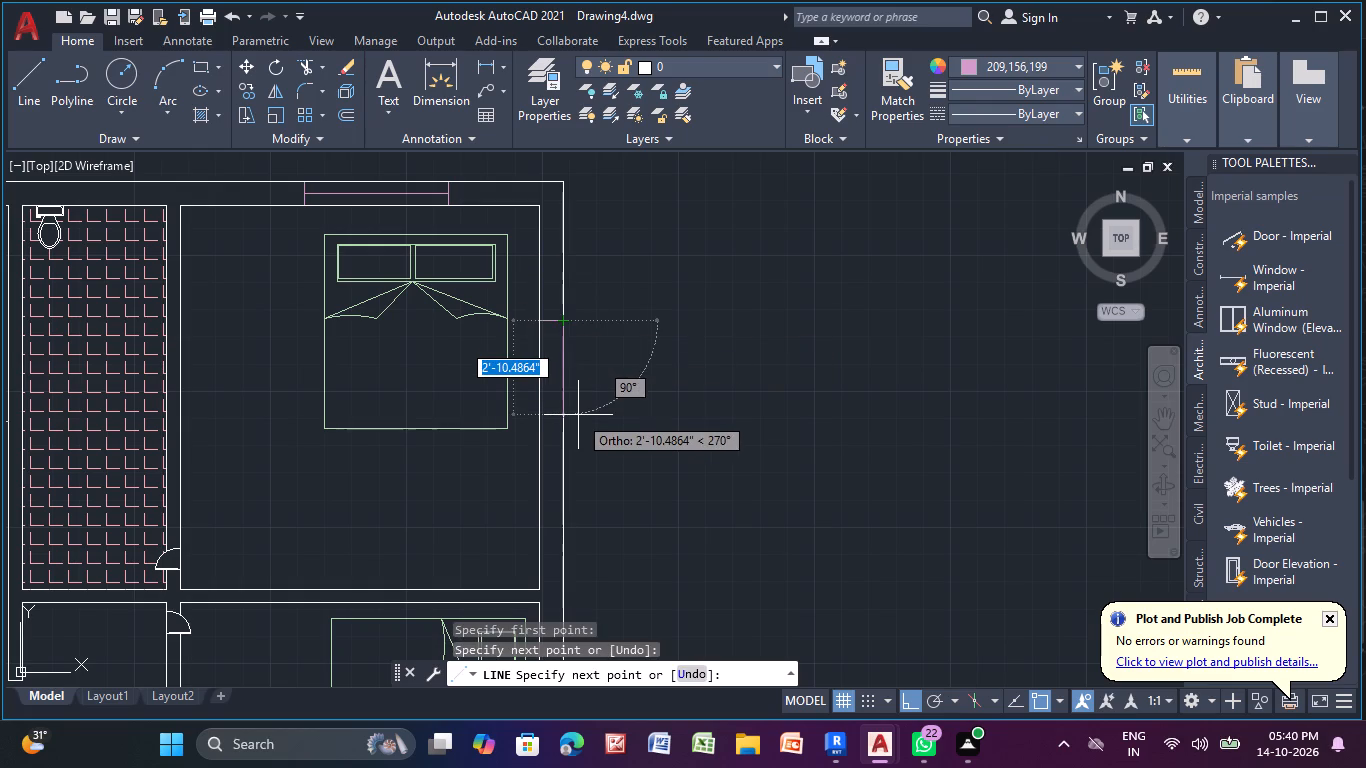
left_click(568, 476)
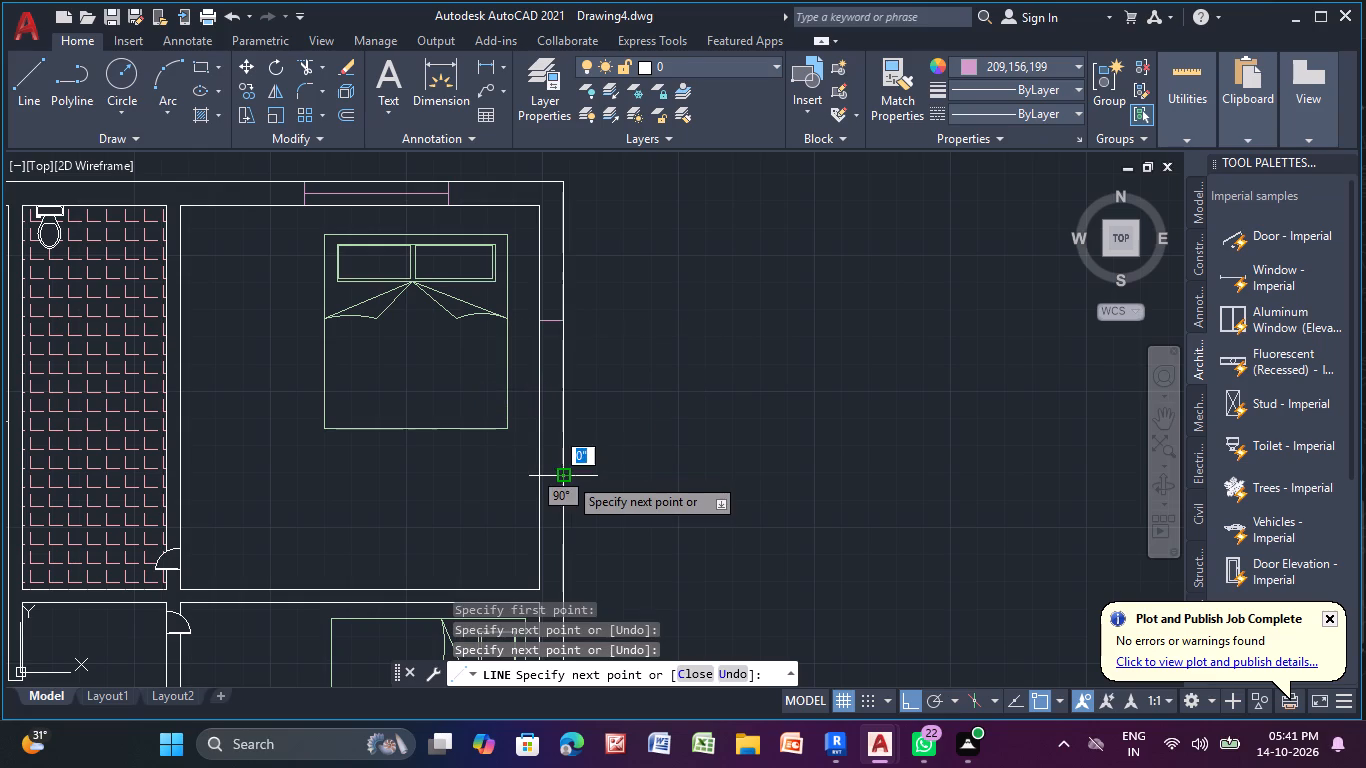
left_click(543, 479)
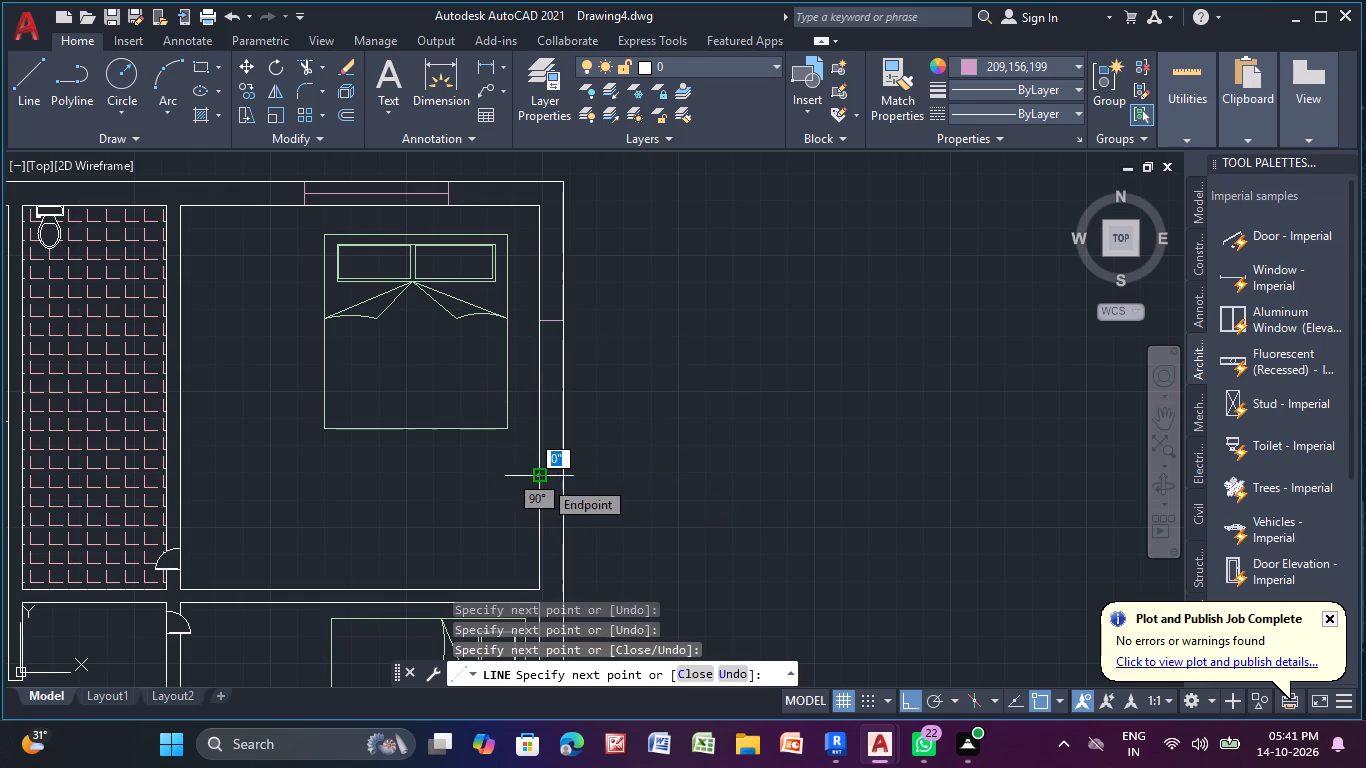
left_click(541, 321)
left_click_drag(554, 323, 544, 374)
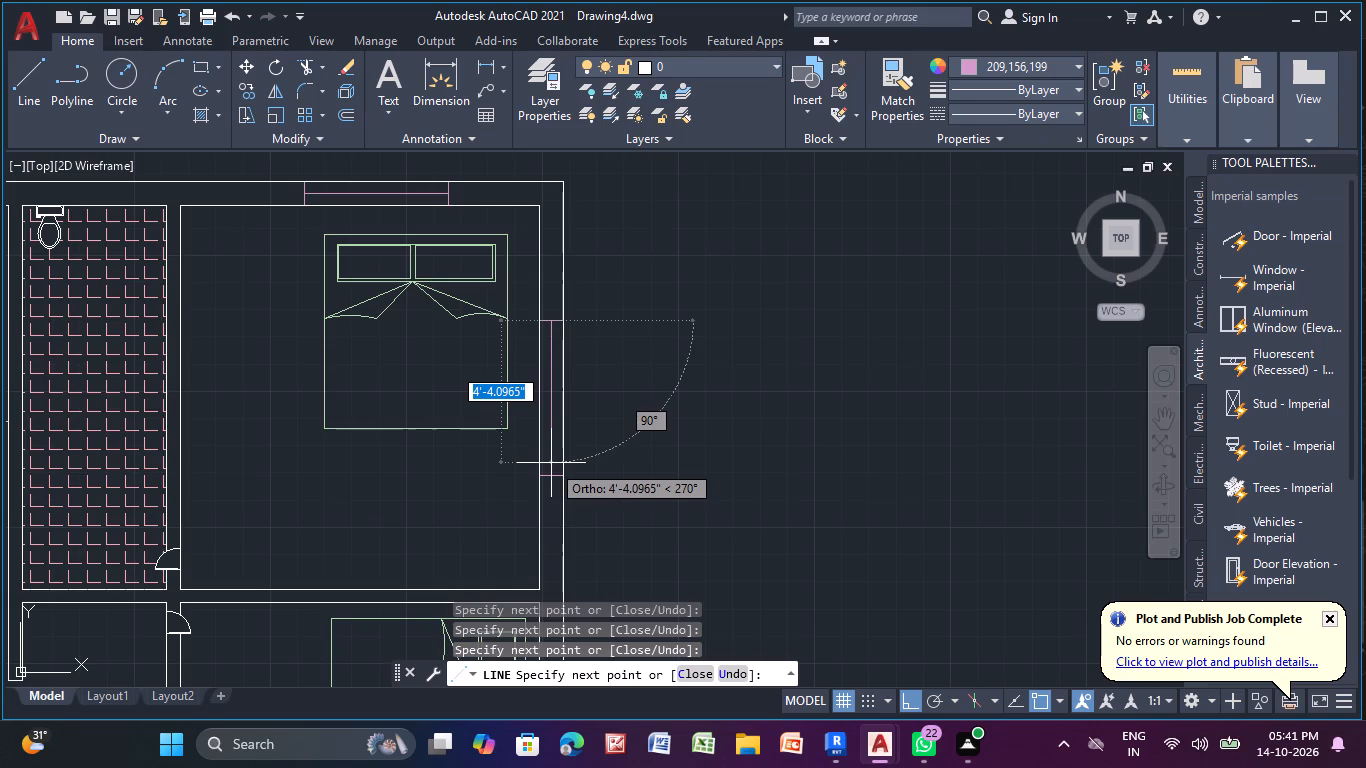
scroll(551, 463, "up", 2)
left_click(554, 494)
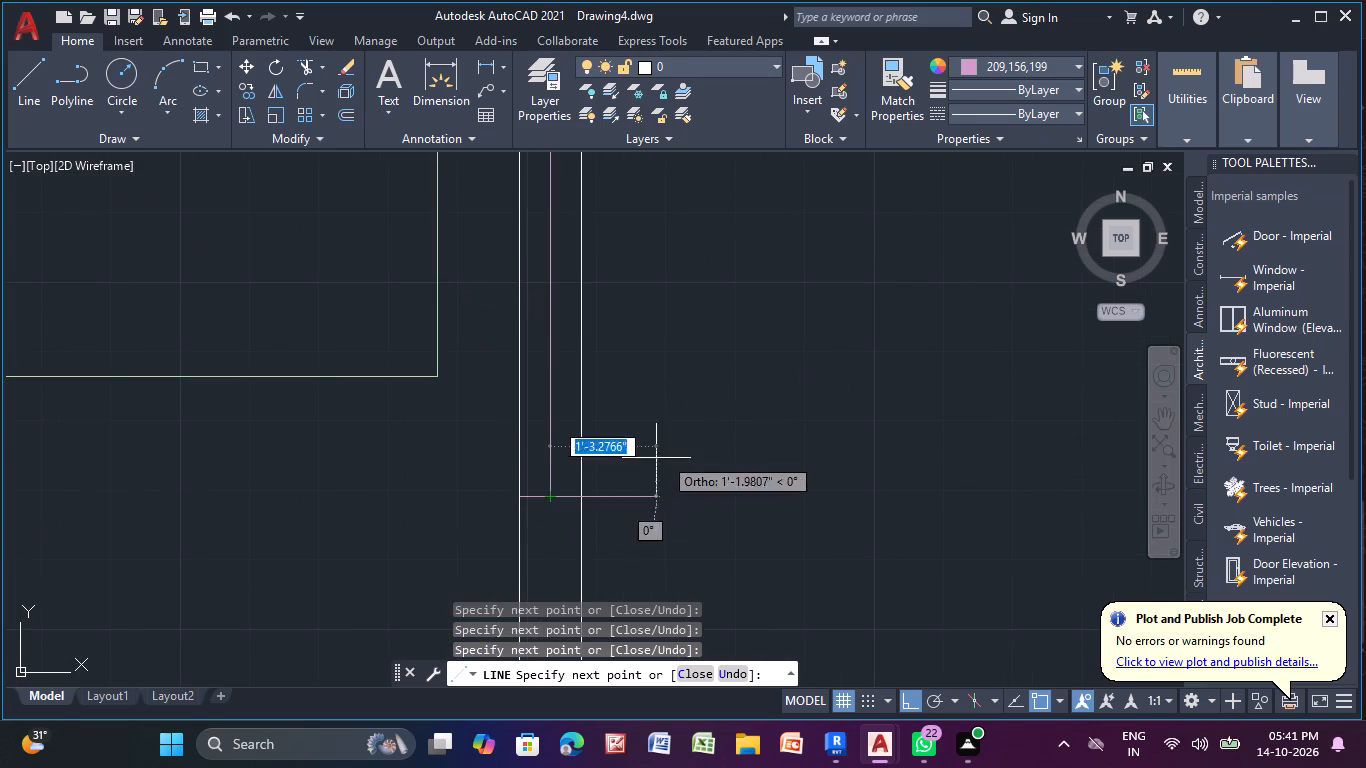
right_click(755, 434)
left_click(798, 444)
Group all the lines of the window in the top bedroom's east wall.
scroll(797, 444, "down", 4)
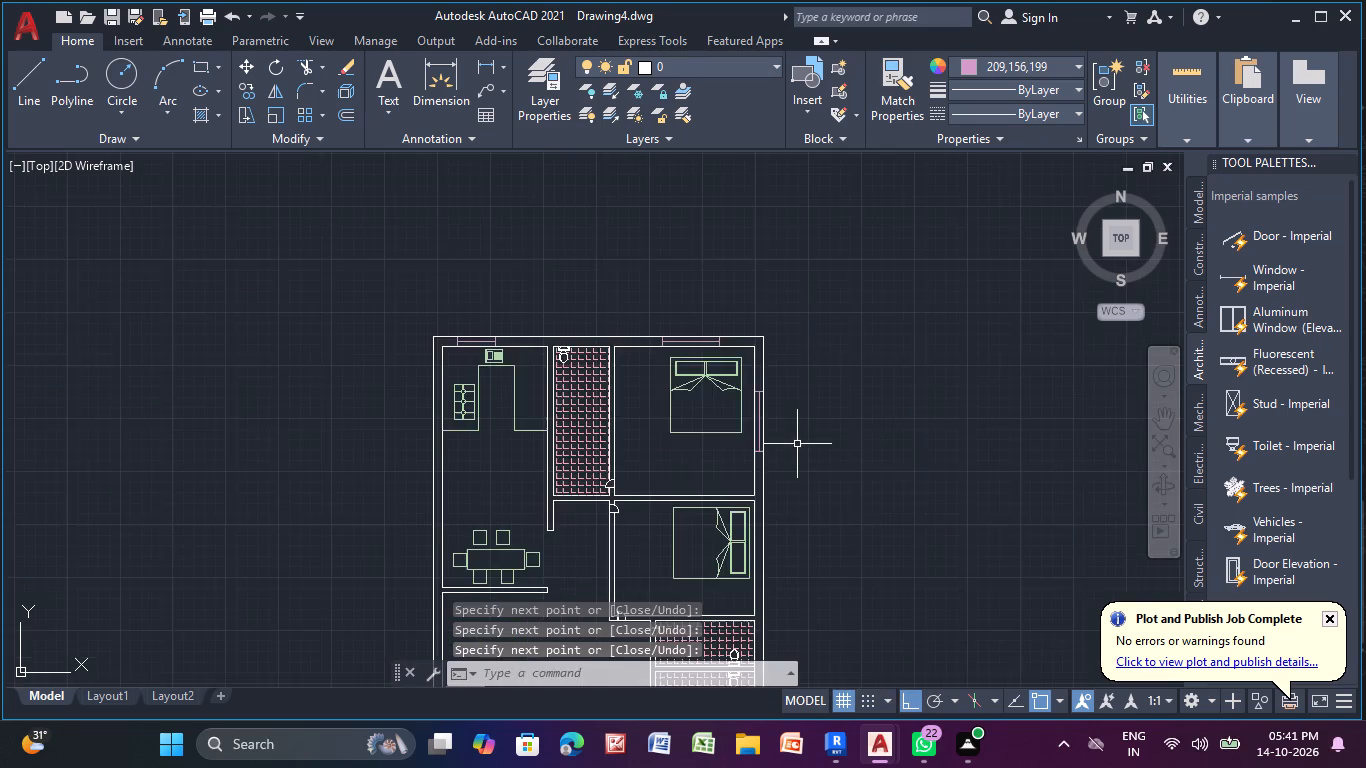
middle_click_drag(797, 444, 483, 283)
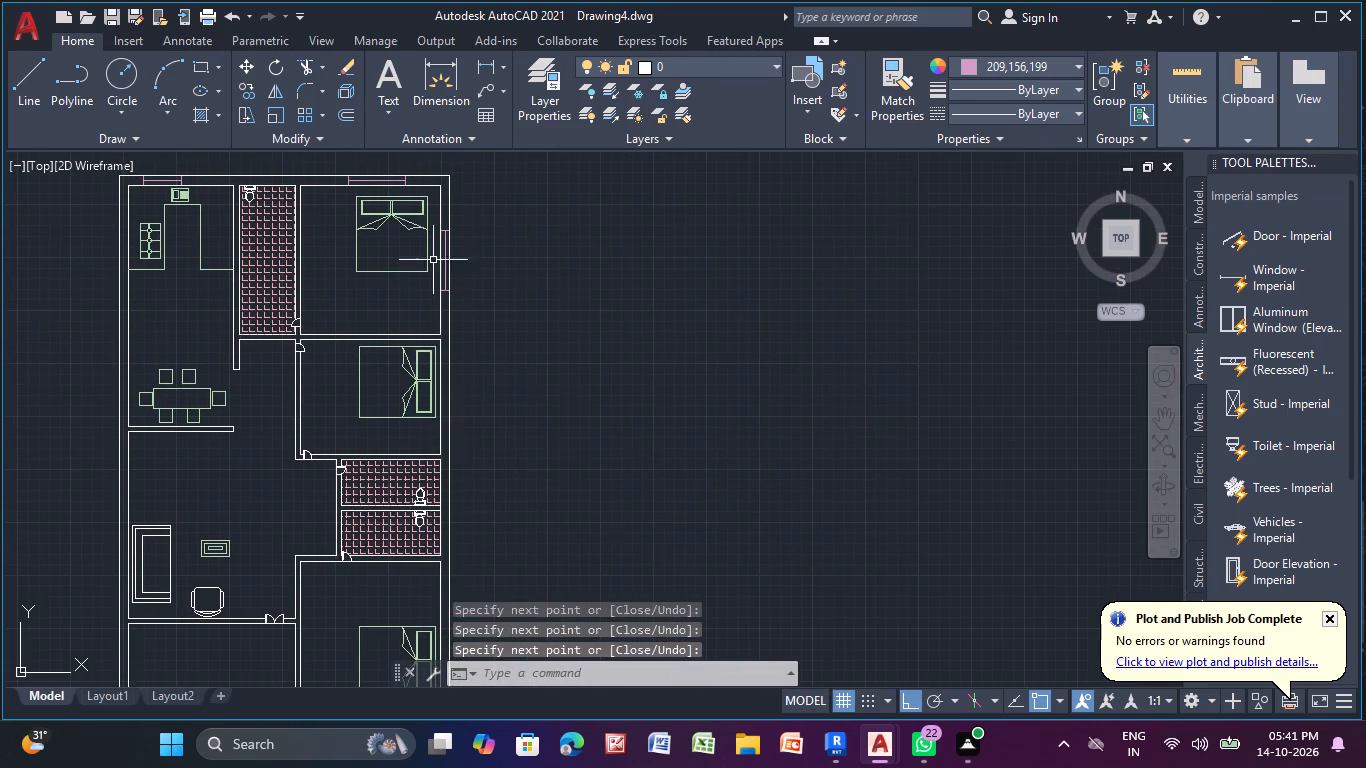
scroll(430, 253, "up", 4)
left_click_drag(435, 194, 678, 323)
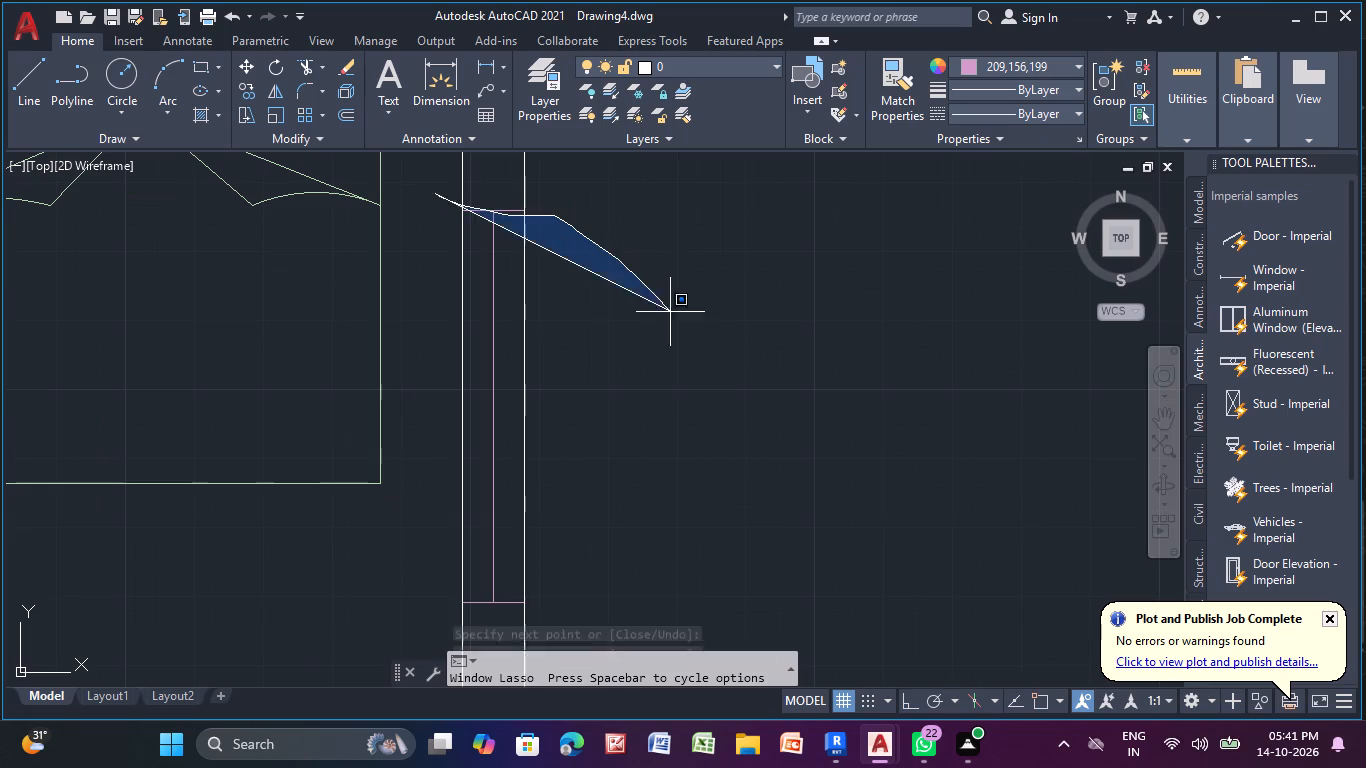
left_click_drag(678, 323, 326, 674)
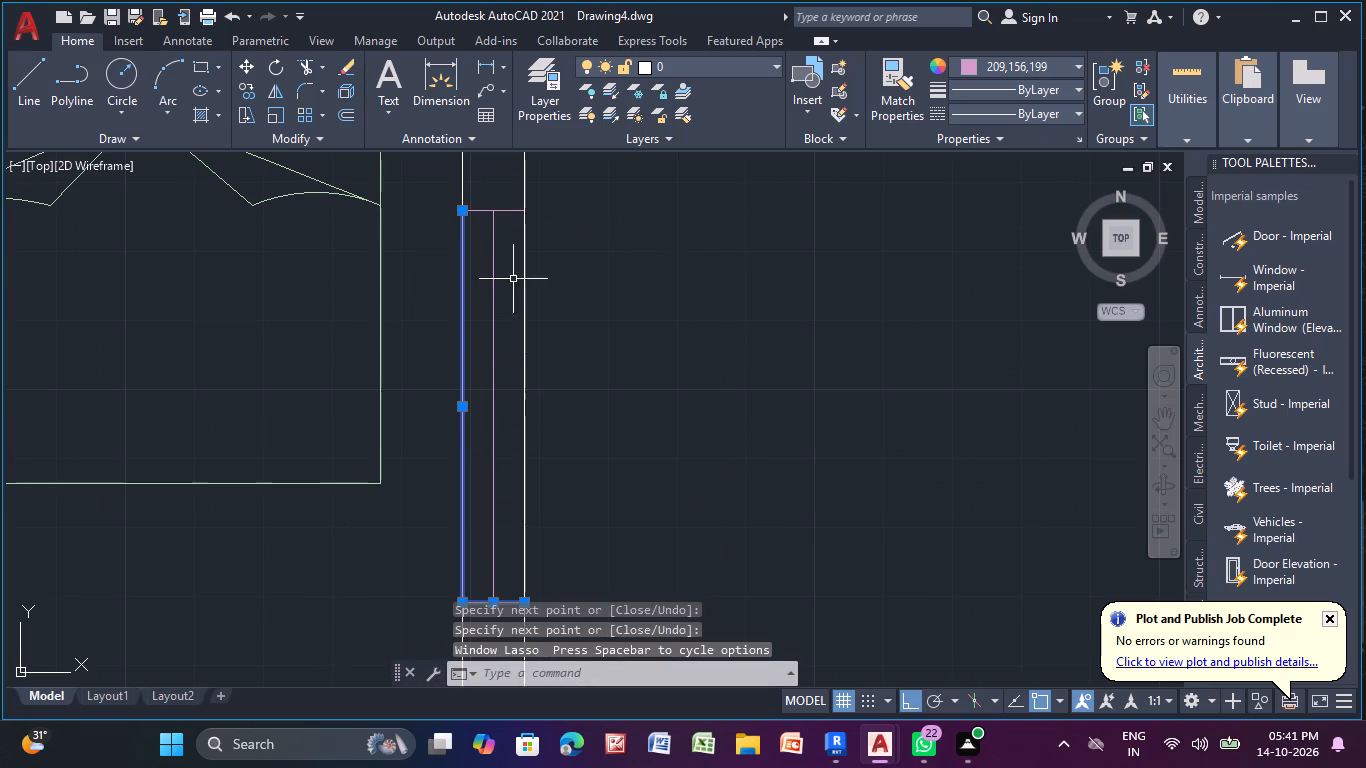
key("Escape")
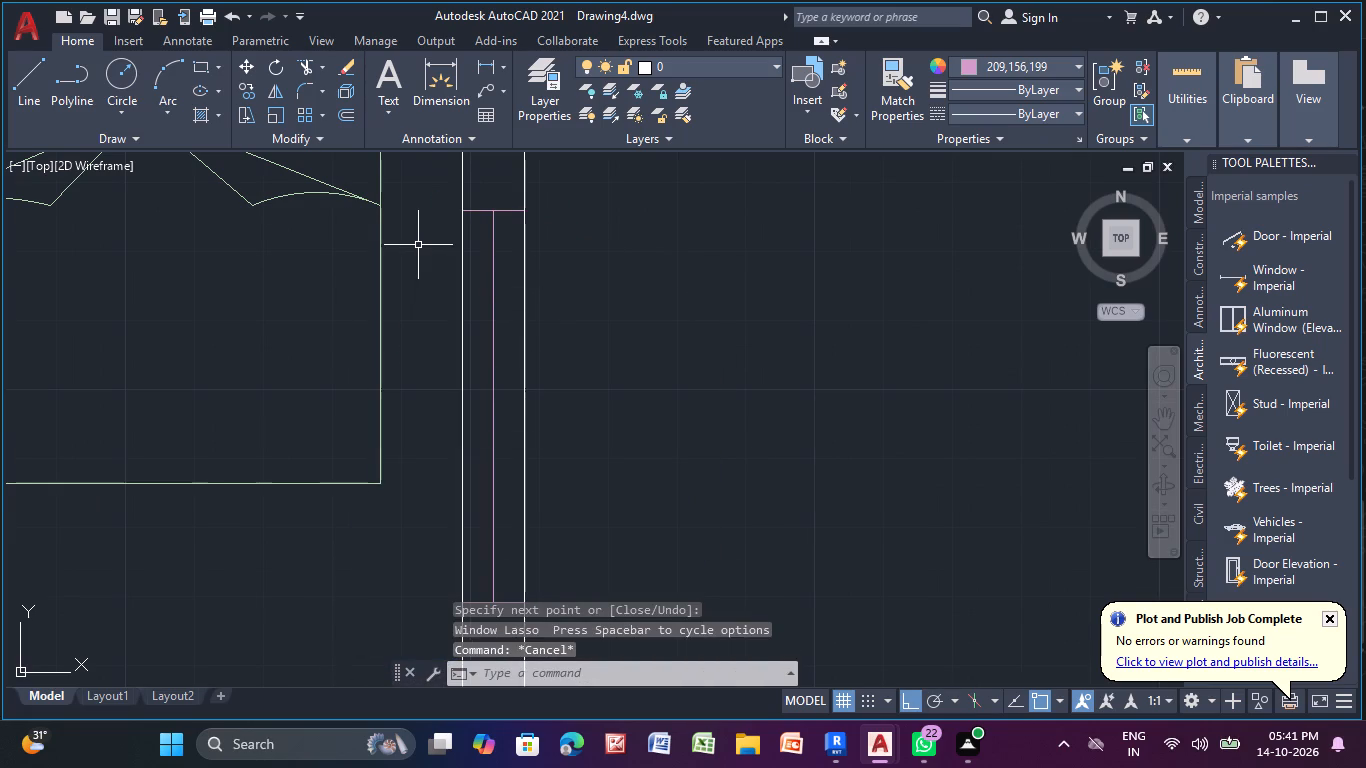
scroll(315, 227, "down", 1)
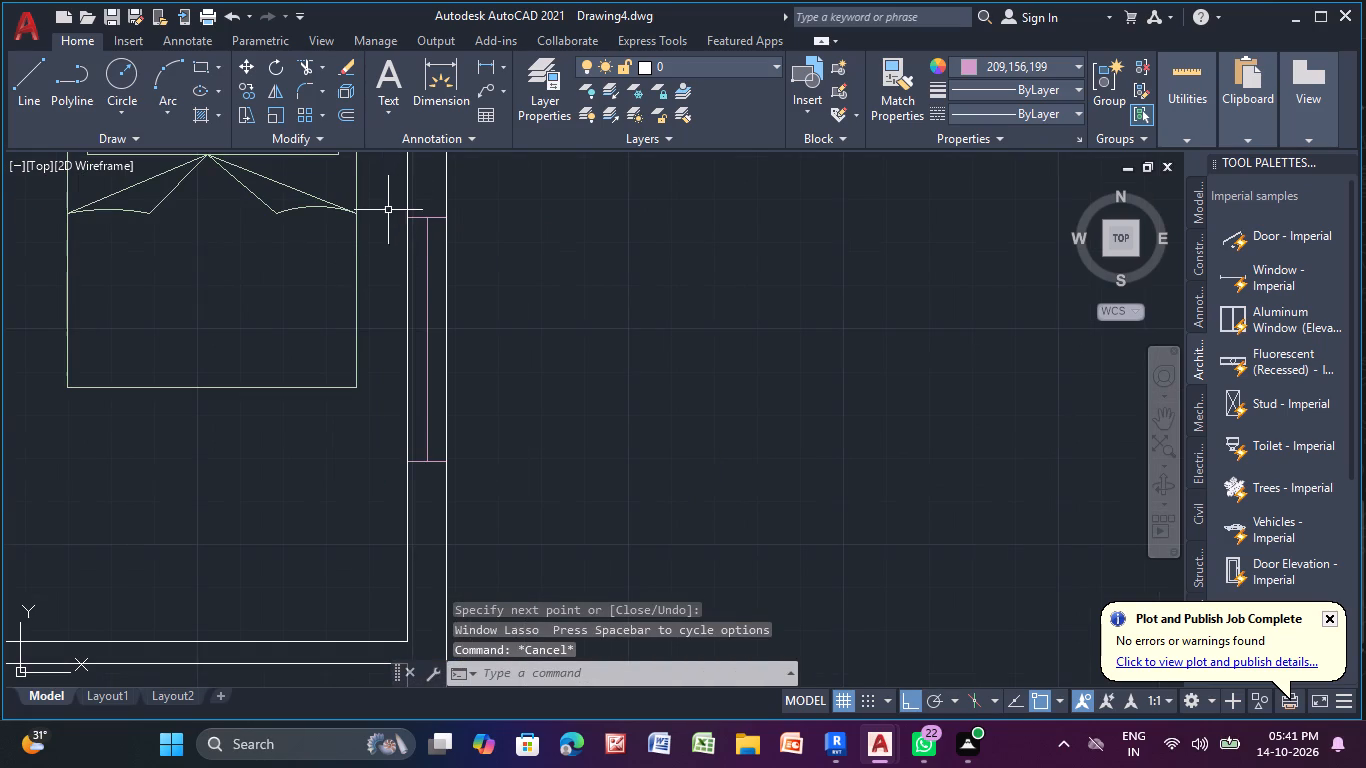
left_click_drag(388, 210, 251, 670)
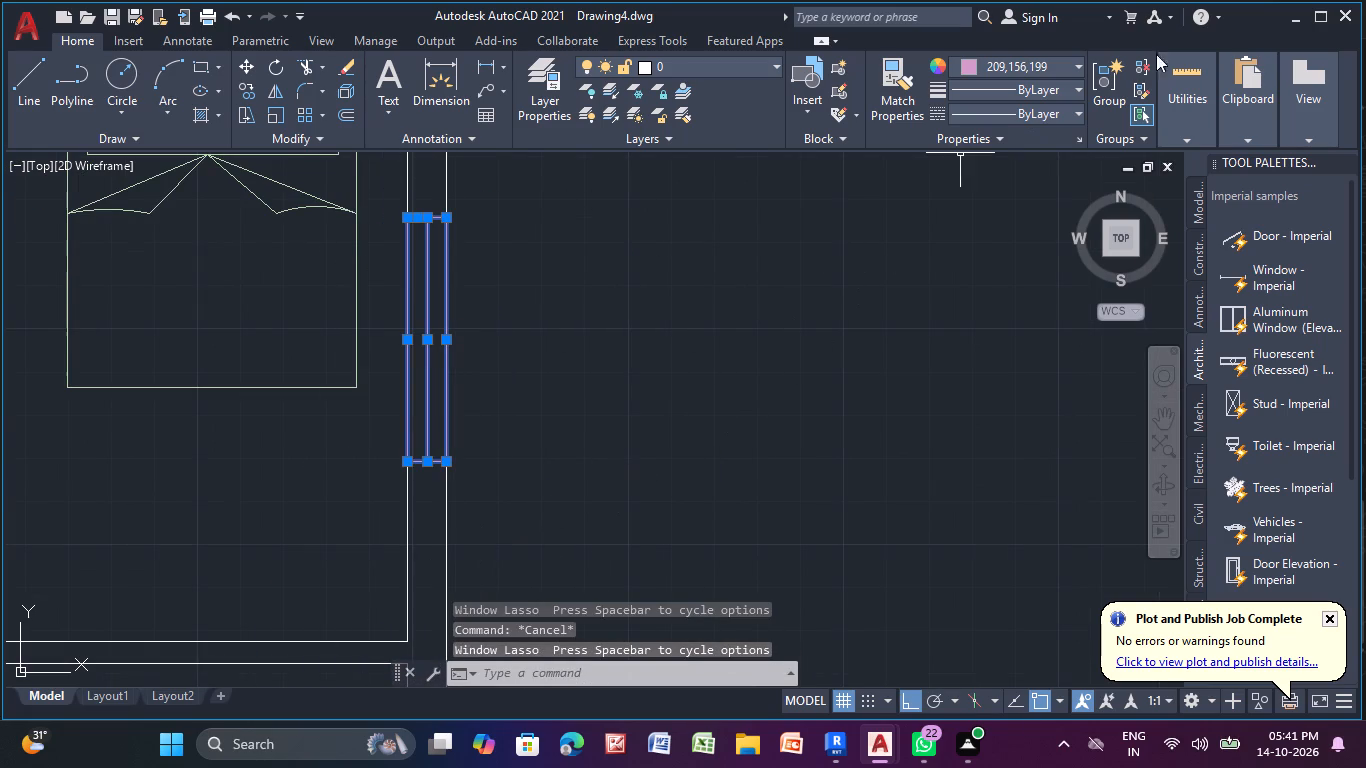
double_click(1100, 63)
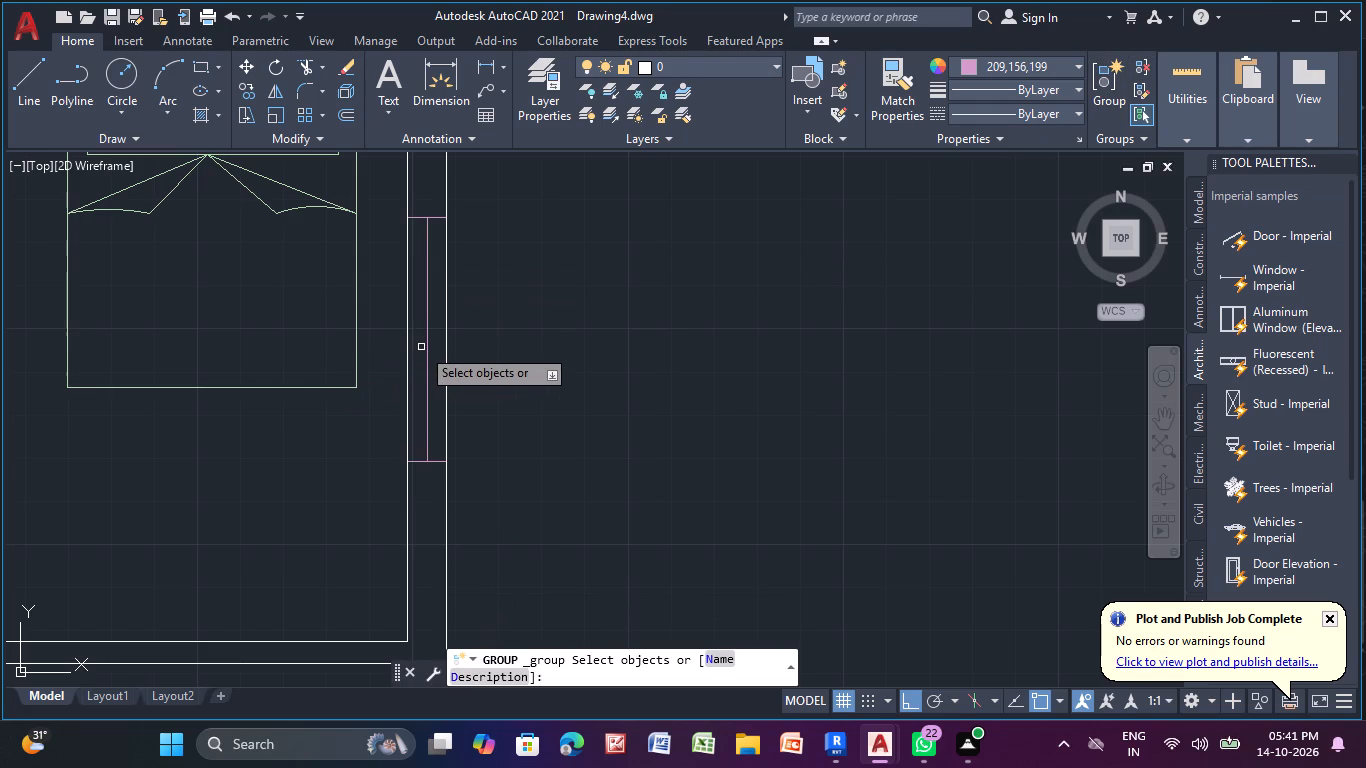
left_click(426, 341)
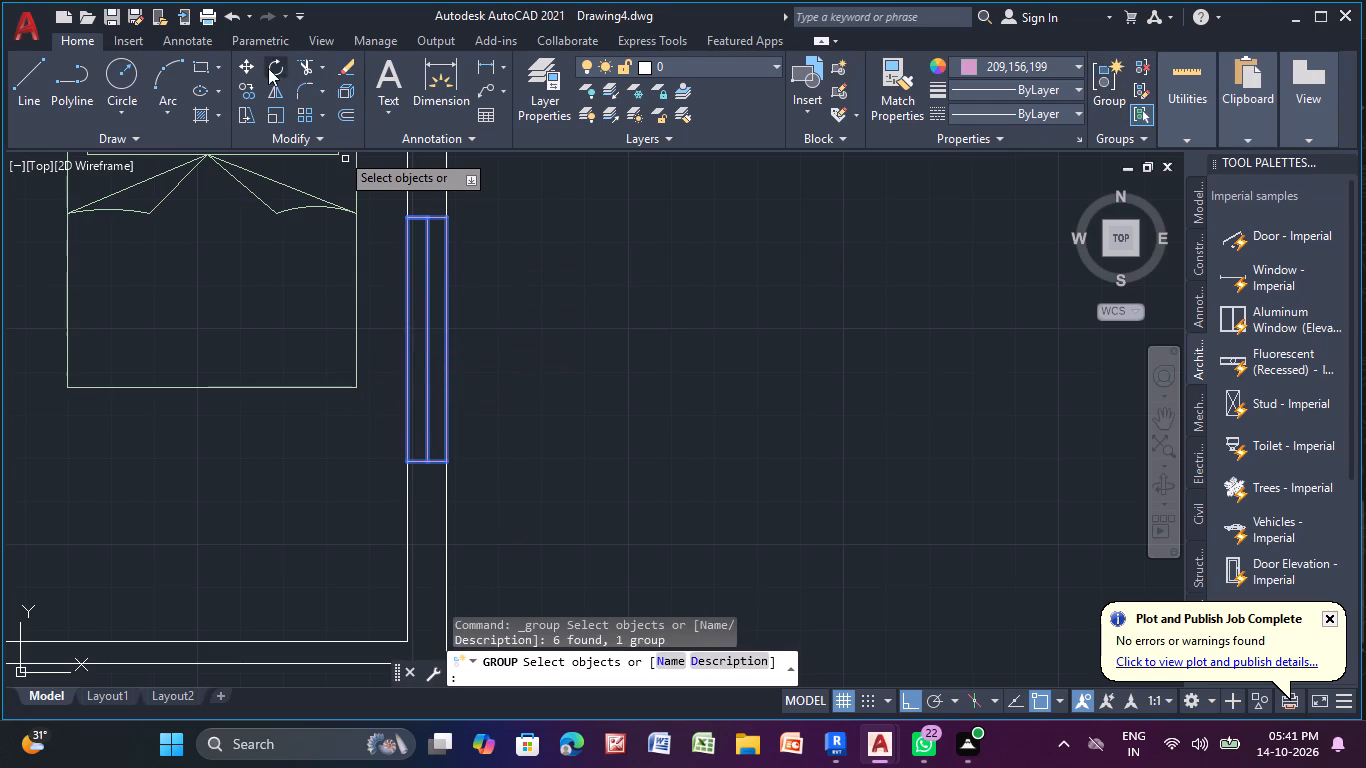
Copy the grouped window straight down the east wall to sit beside the second bedroom's bed.
left_click(245, 88)
left_click(428, 325)
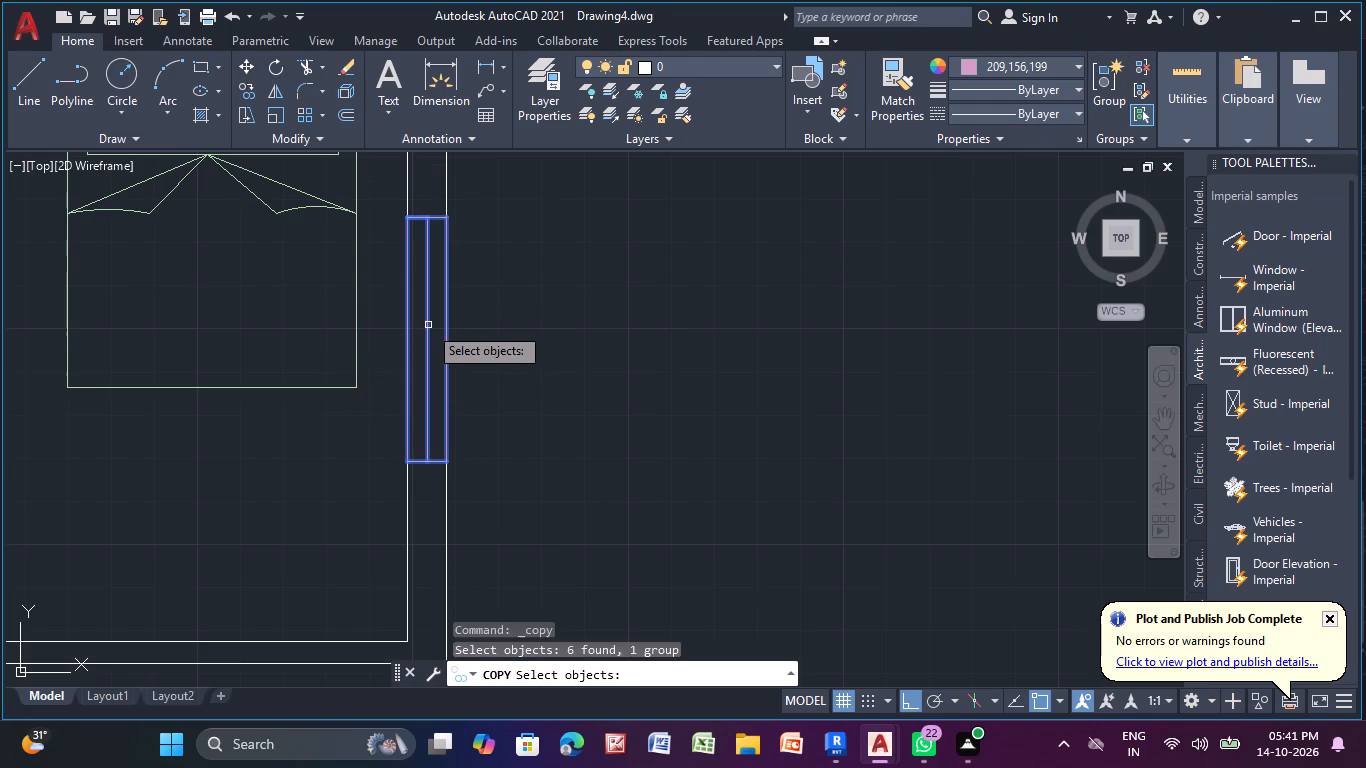
right_click(428, 325)
left_click_drag(428, 325, 428, 335)
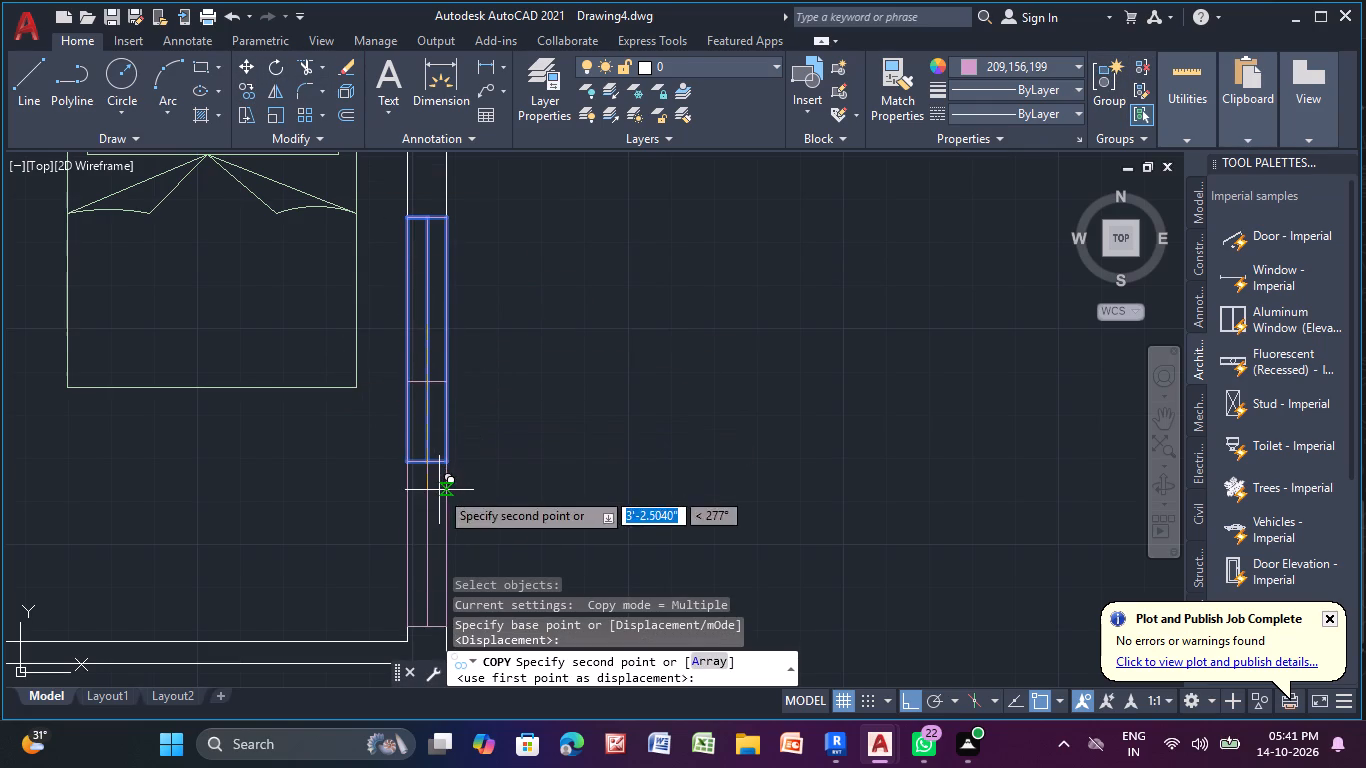
middle_click_drag(439, 490, 415, 274)
middle_click_drag(426, 533, 399, 213)
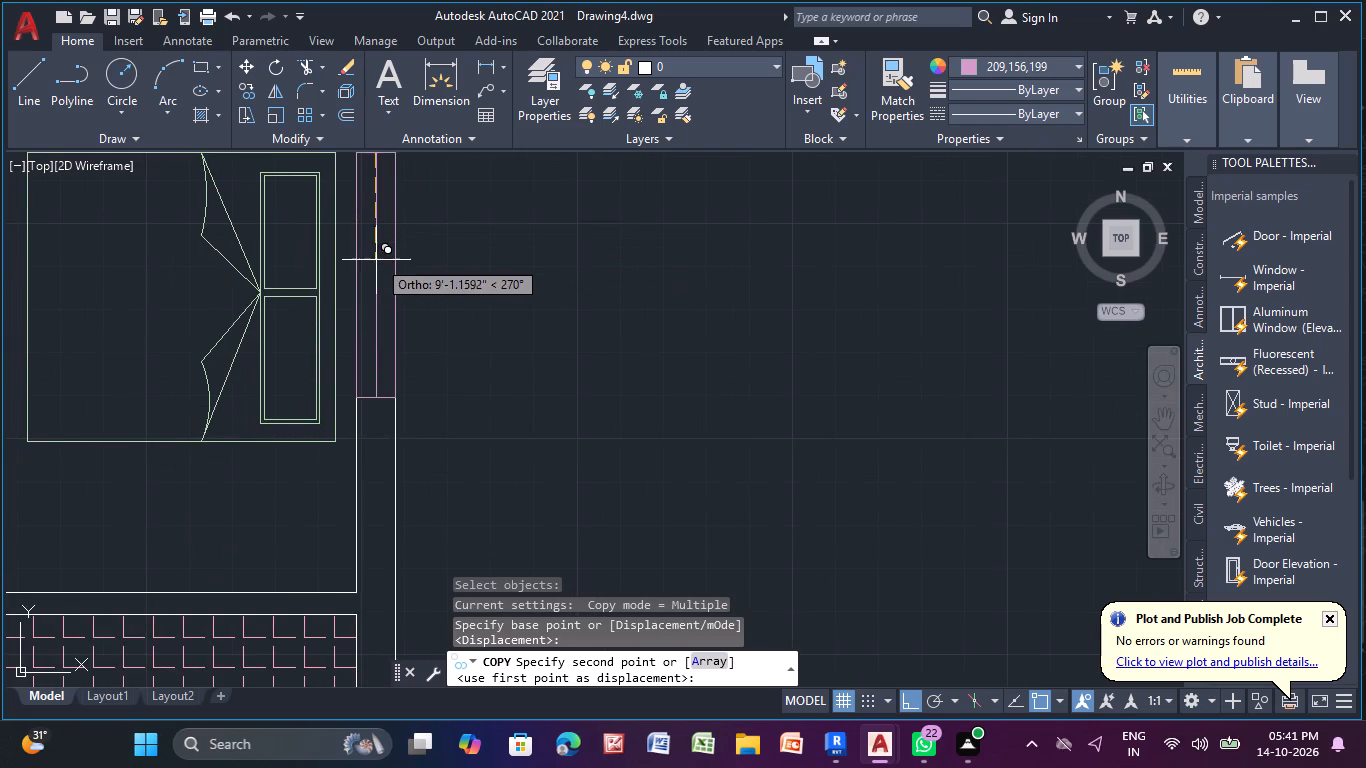
left_click(374, 284)
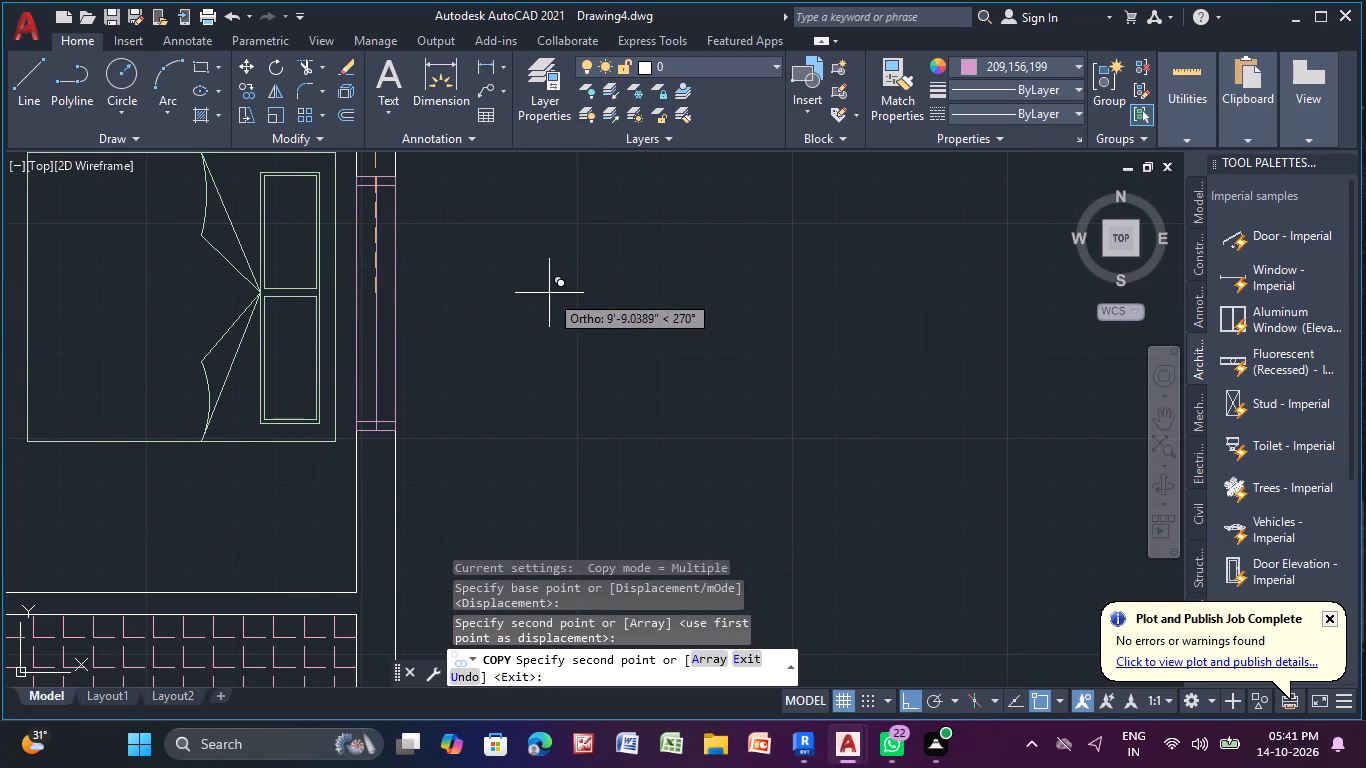
key("Escape")
key("Escape")
right_click(549, 293)
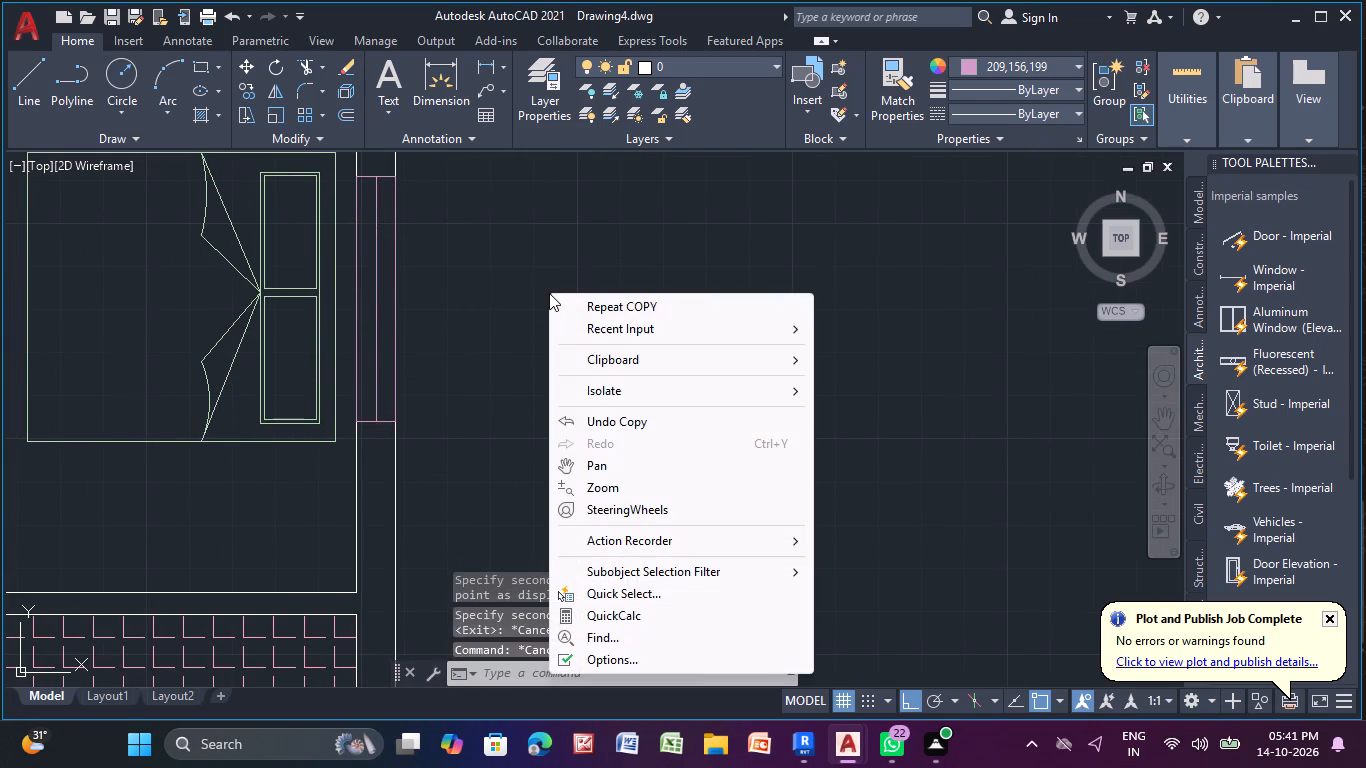
left_click(491, 206)
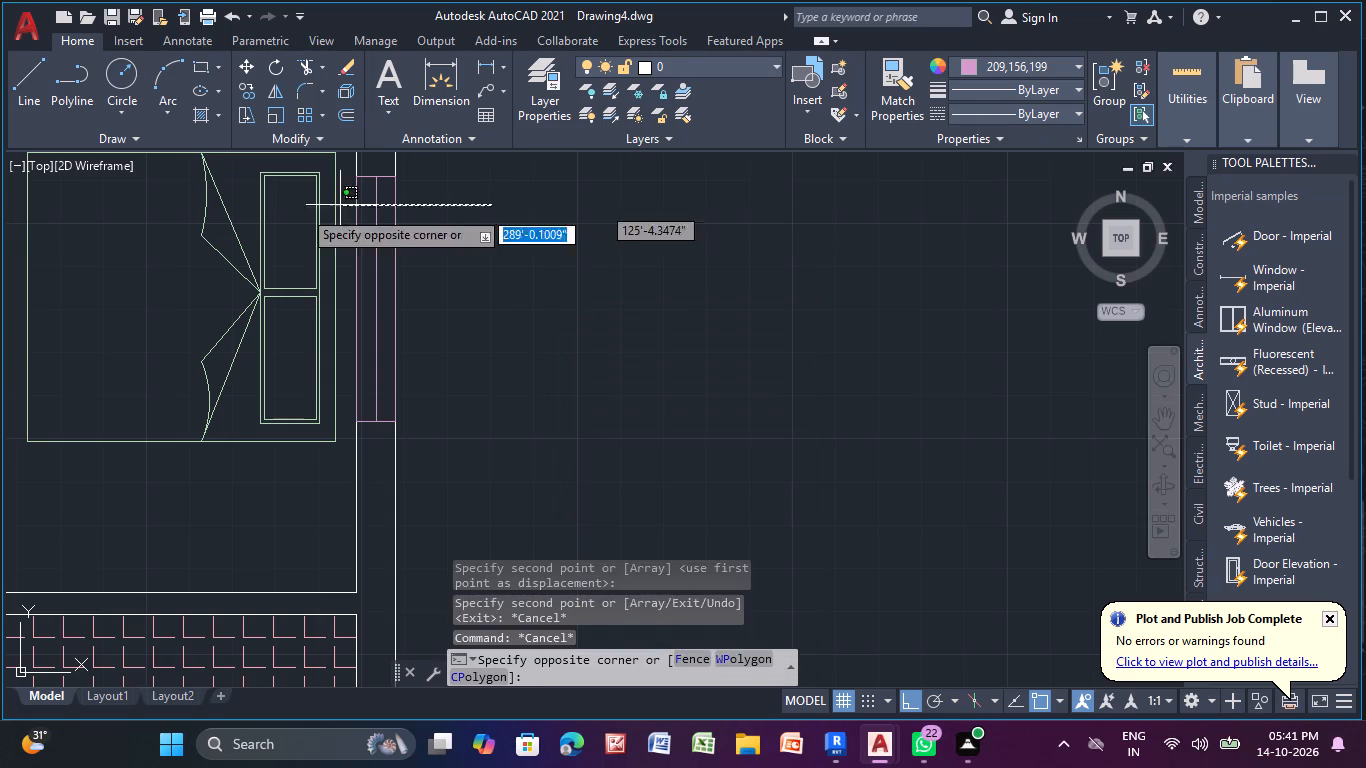
left_click(545, 221)
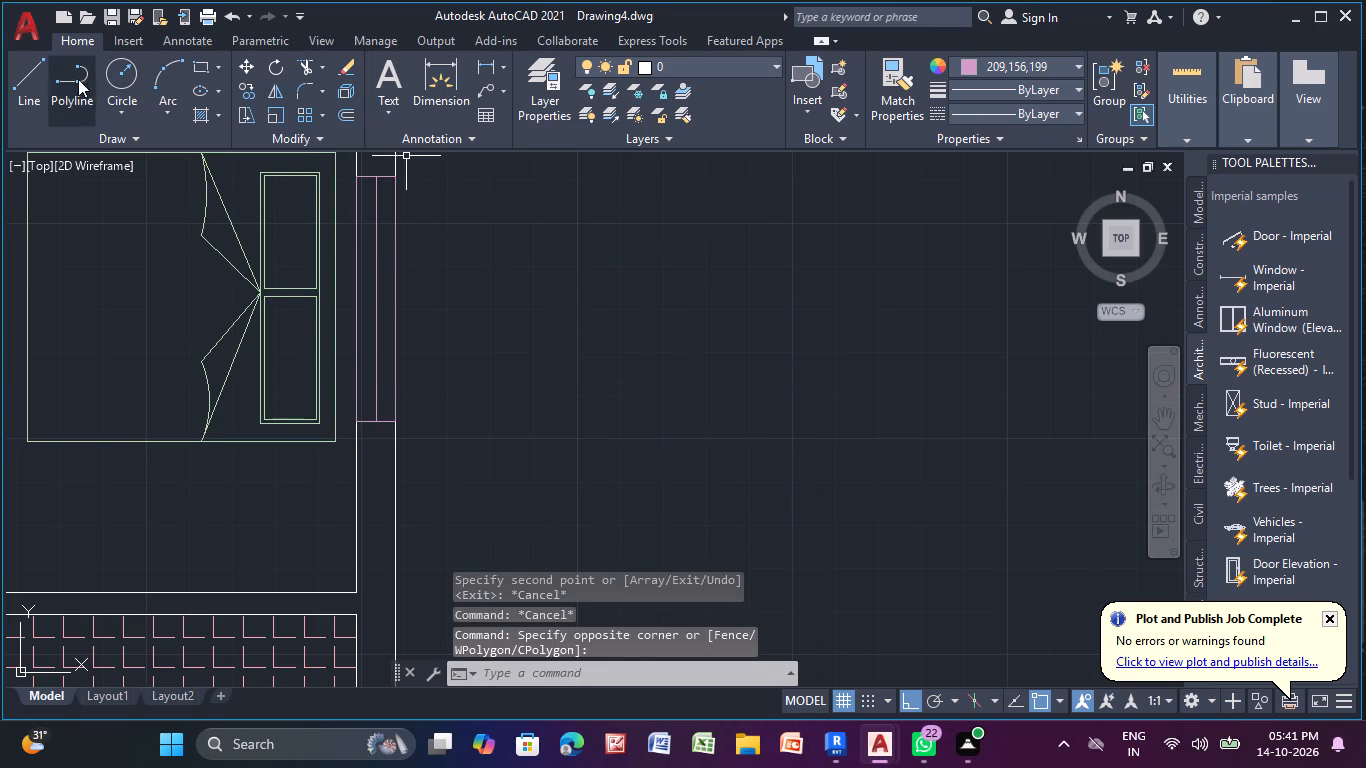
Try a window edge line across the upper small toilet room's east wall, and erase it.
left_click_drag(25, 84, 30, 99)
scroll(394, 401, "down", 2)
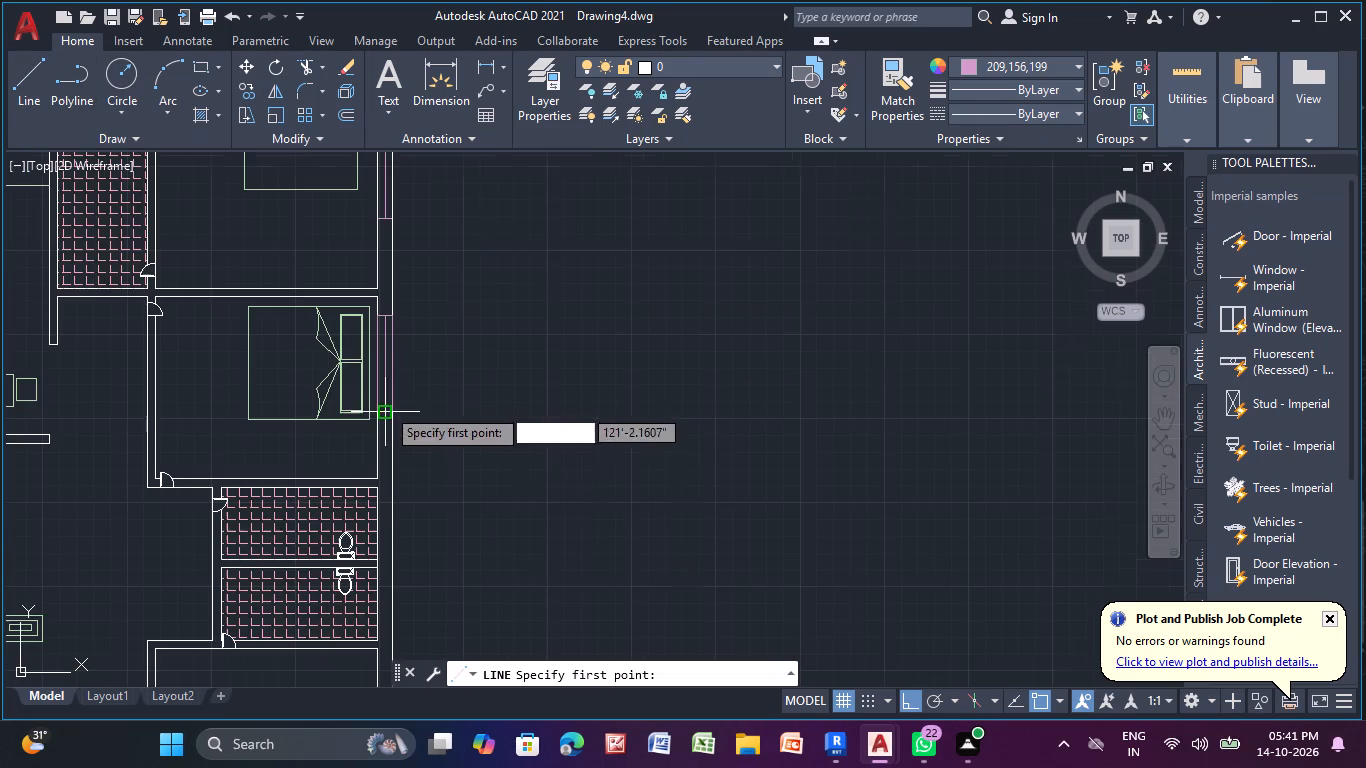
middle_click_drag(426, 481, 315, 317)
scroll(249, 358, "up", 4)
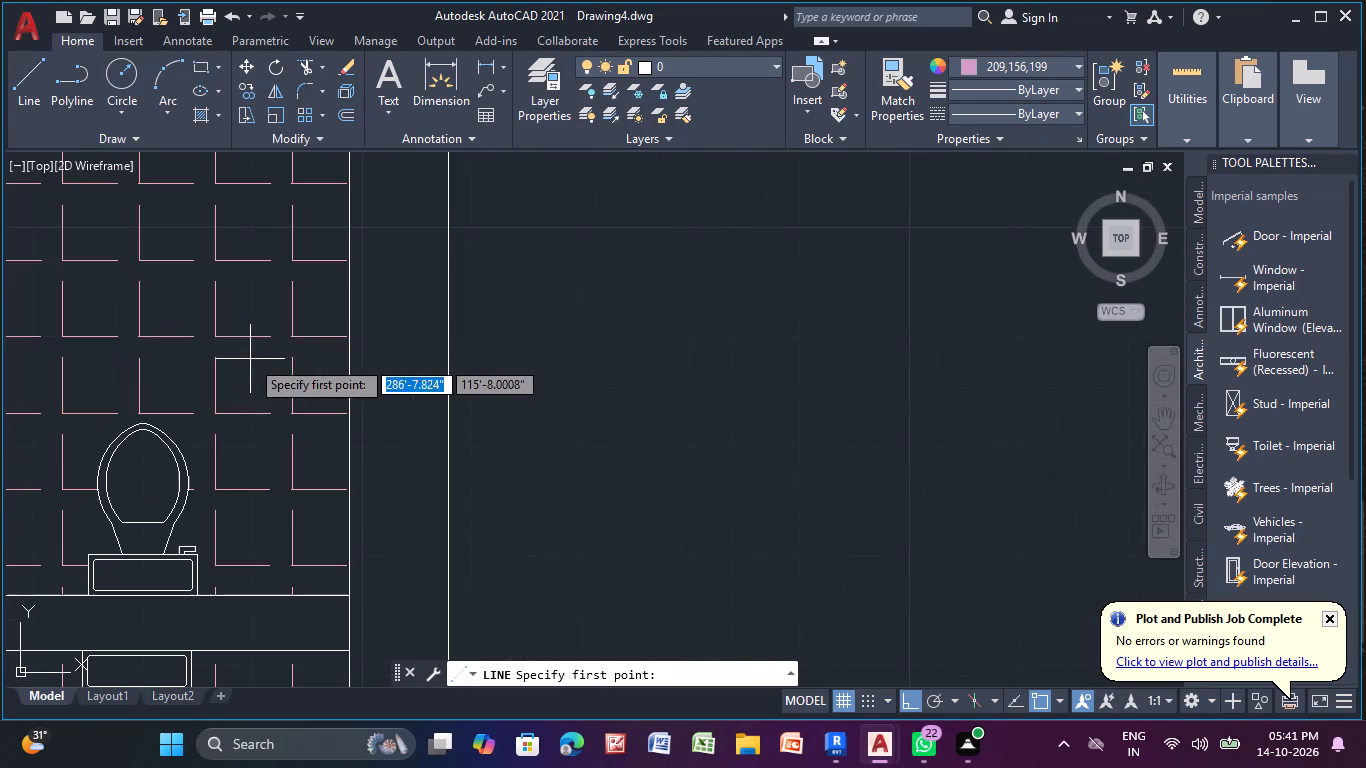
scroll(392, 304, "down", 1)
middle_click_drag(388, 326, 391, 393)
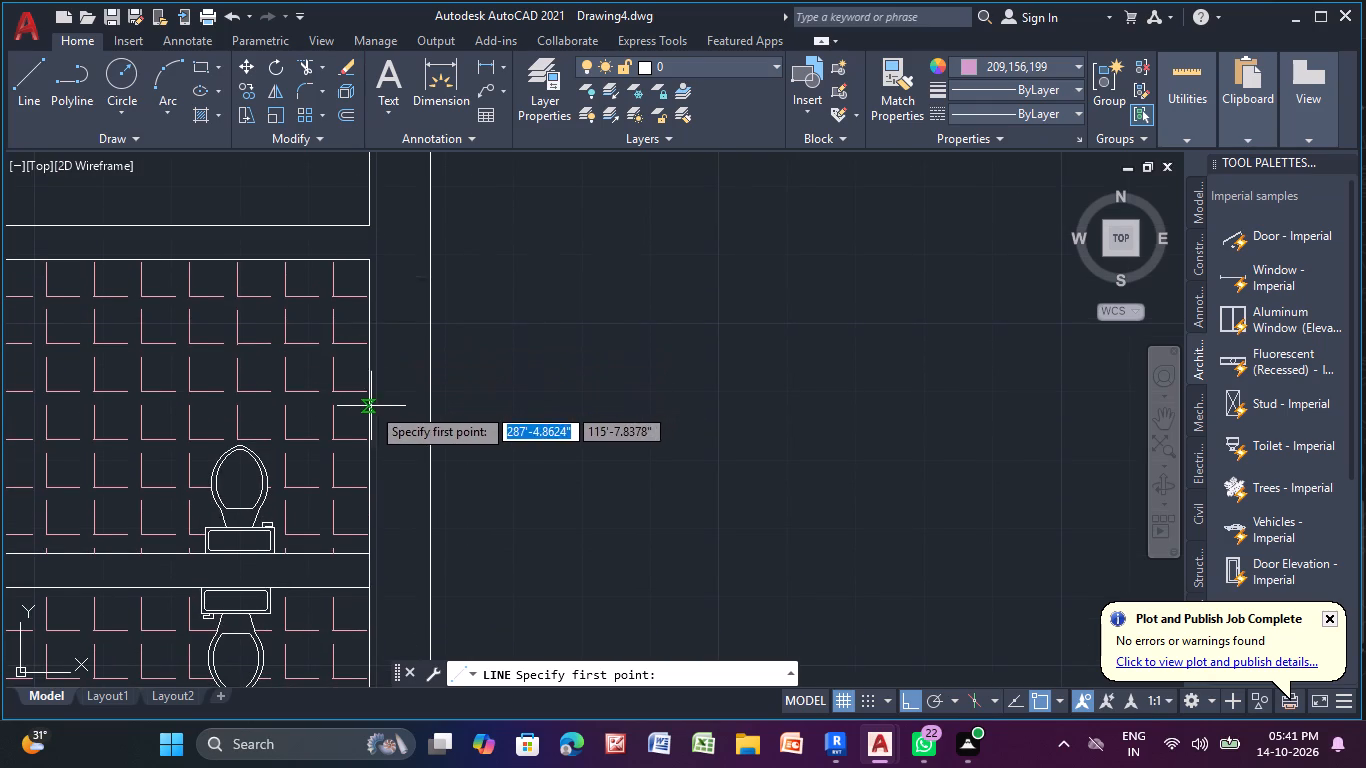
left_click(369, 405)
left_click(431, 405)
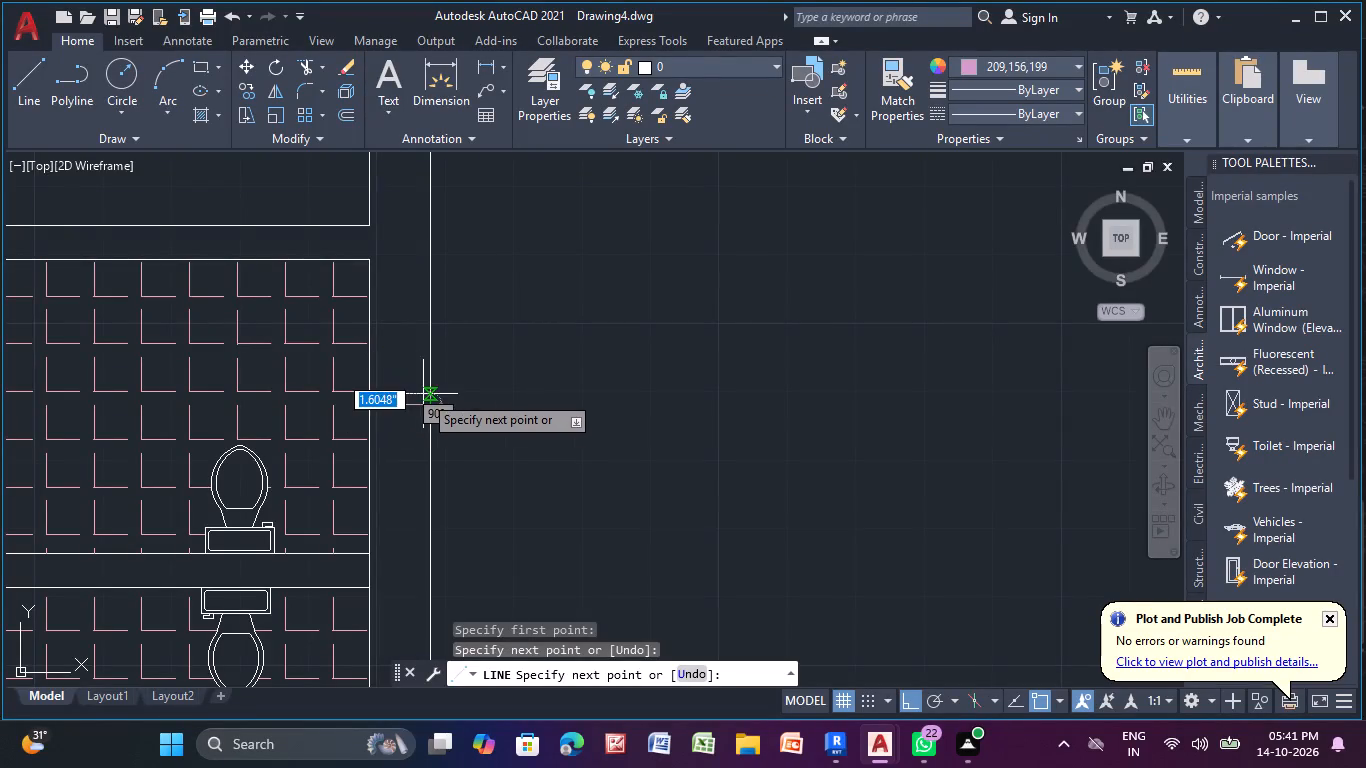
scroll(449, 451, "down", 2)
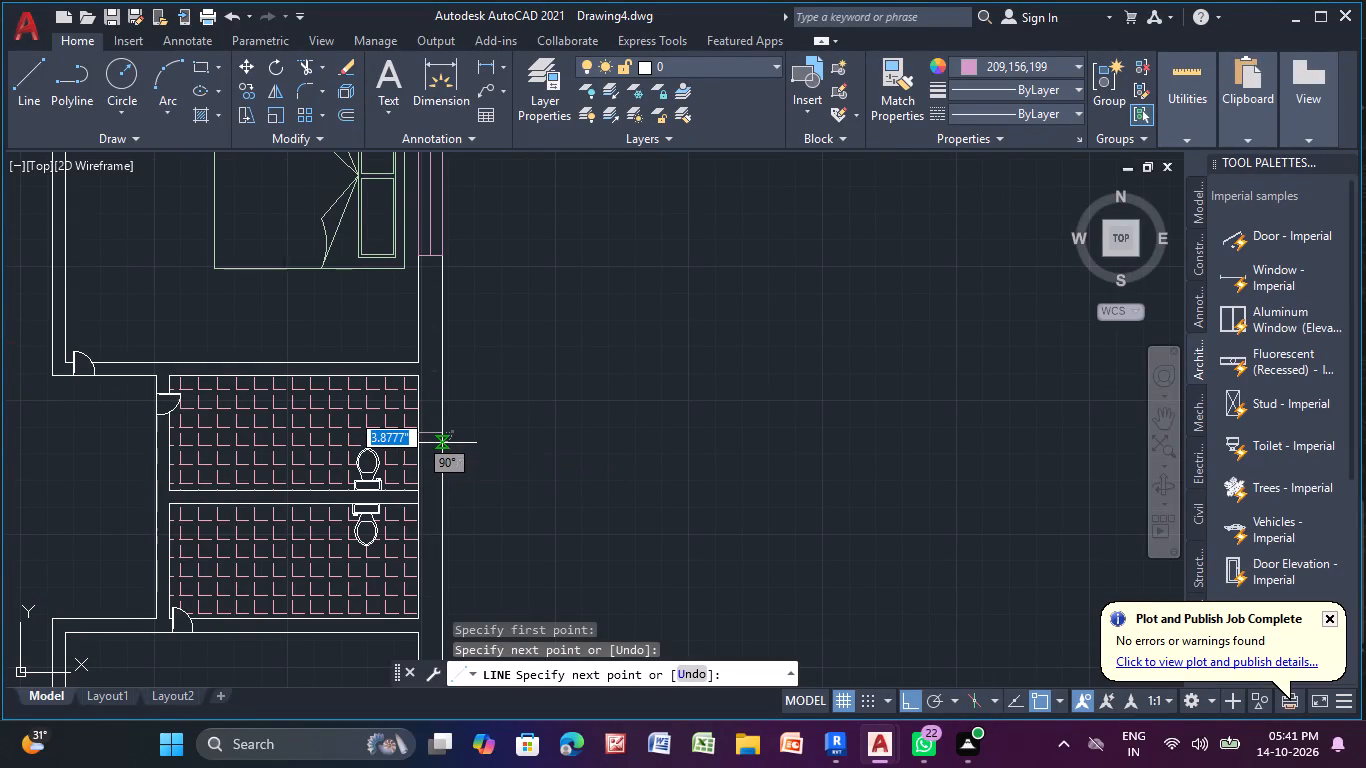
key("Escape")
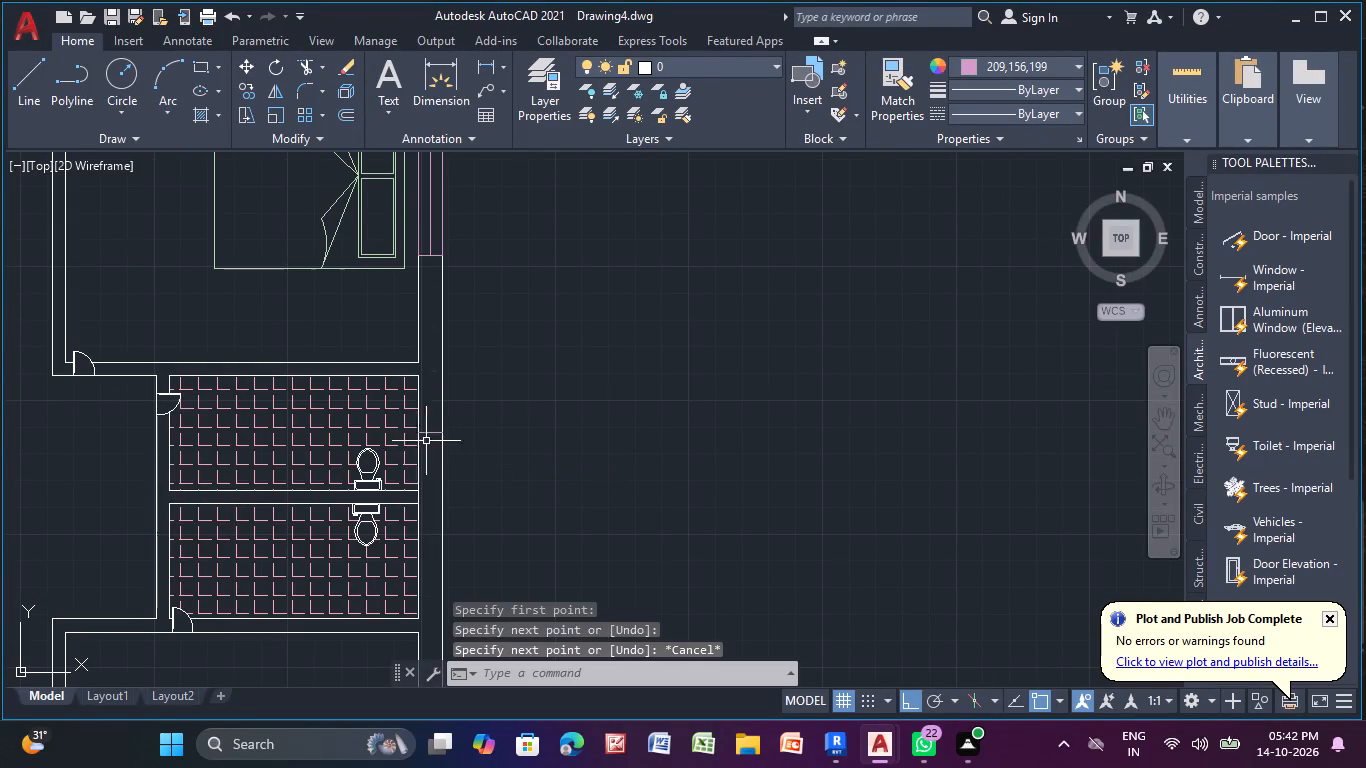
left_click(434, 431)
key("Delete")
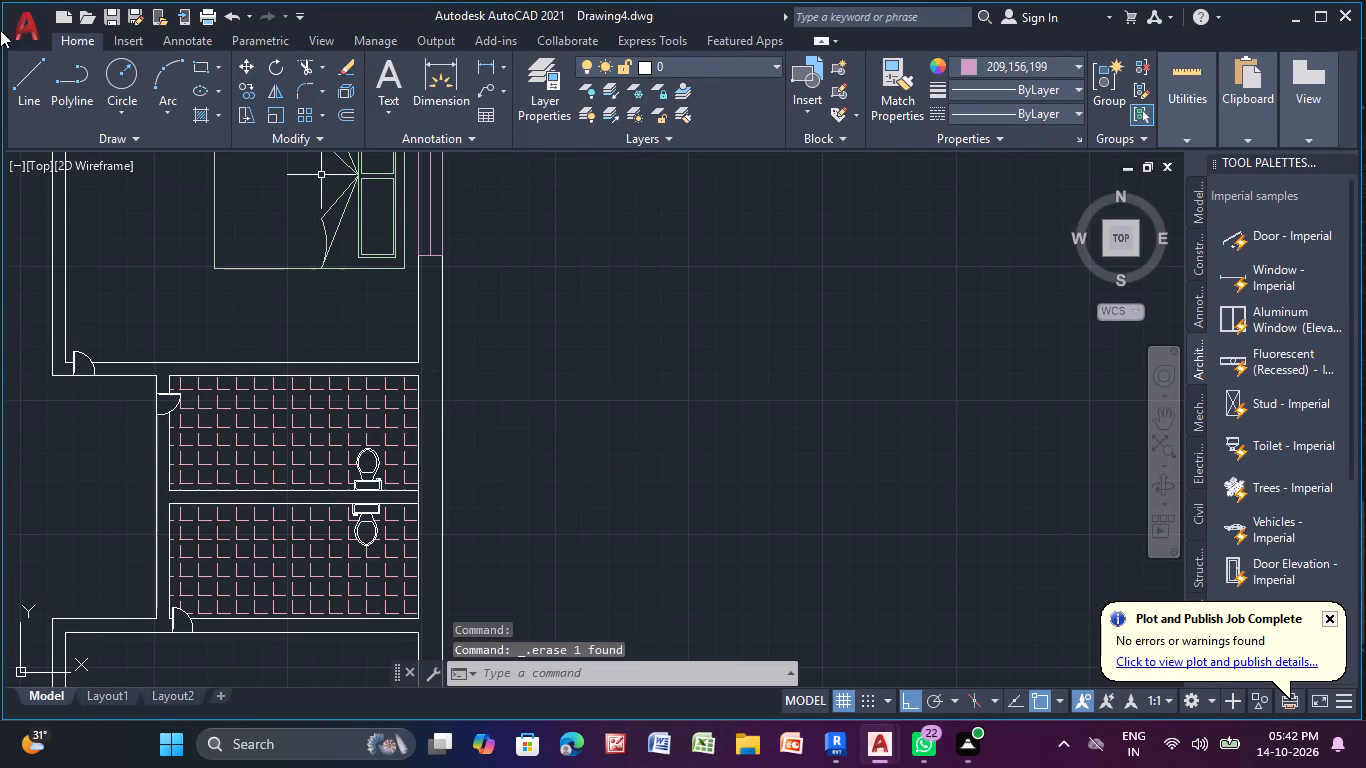
Draw a window about 1'-11" long with a centre line in the upper small toilet room's east wall using Line.
left_click(24, 77)
scroll(433, 439, "up", 2)
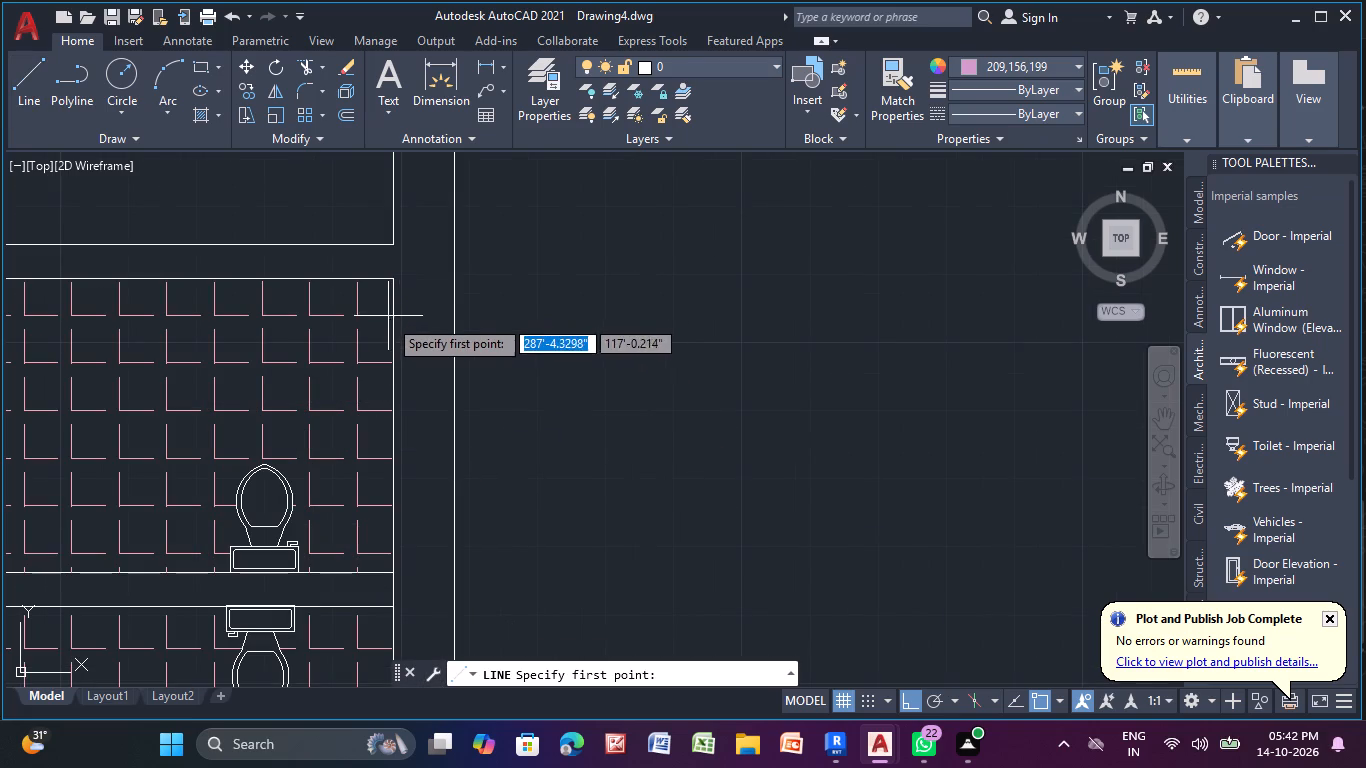
left_click_drag(393, 334, 404, 339)
left_click(458, 339)
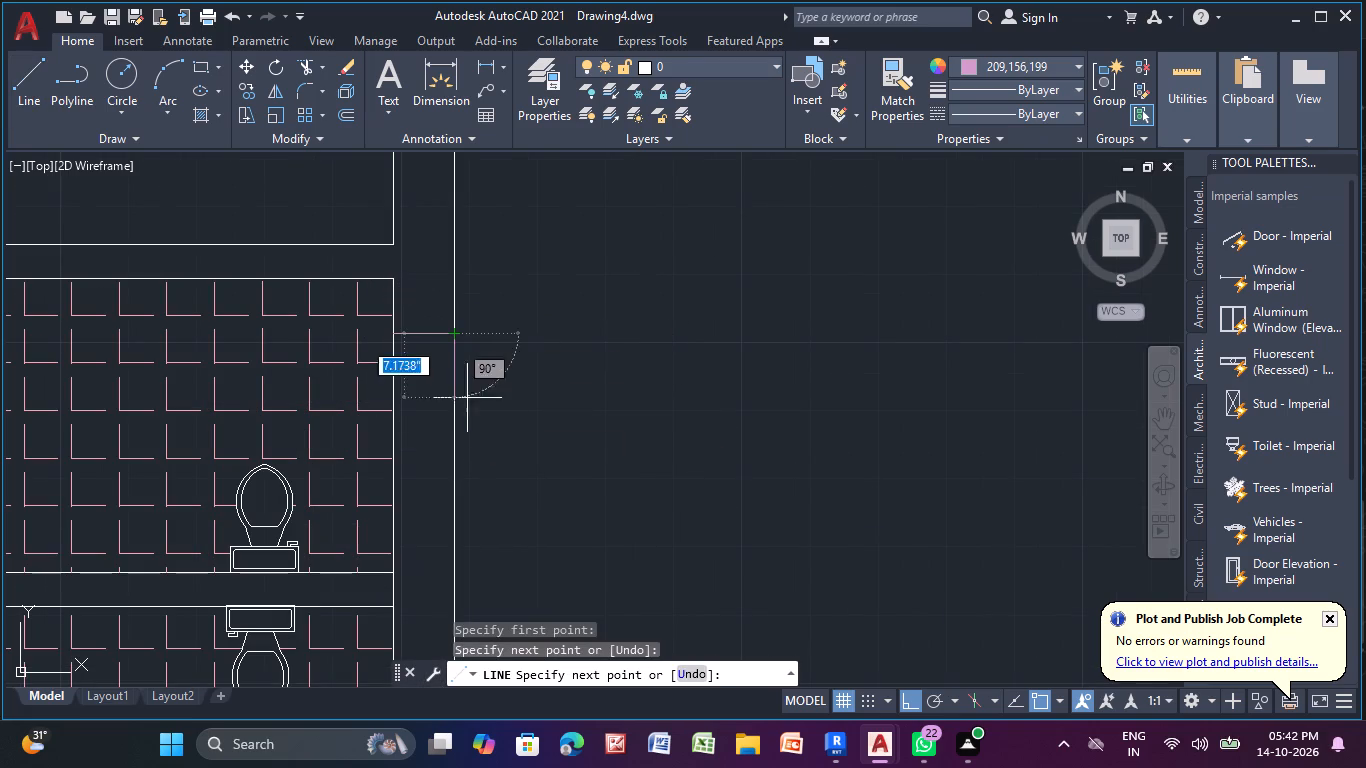
middle_click_drag(455, 505, 444, 420)
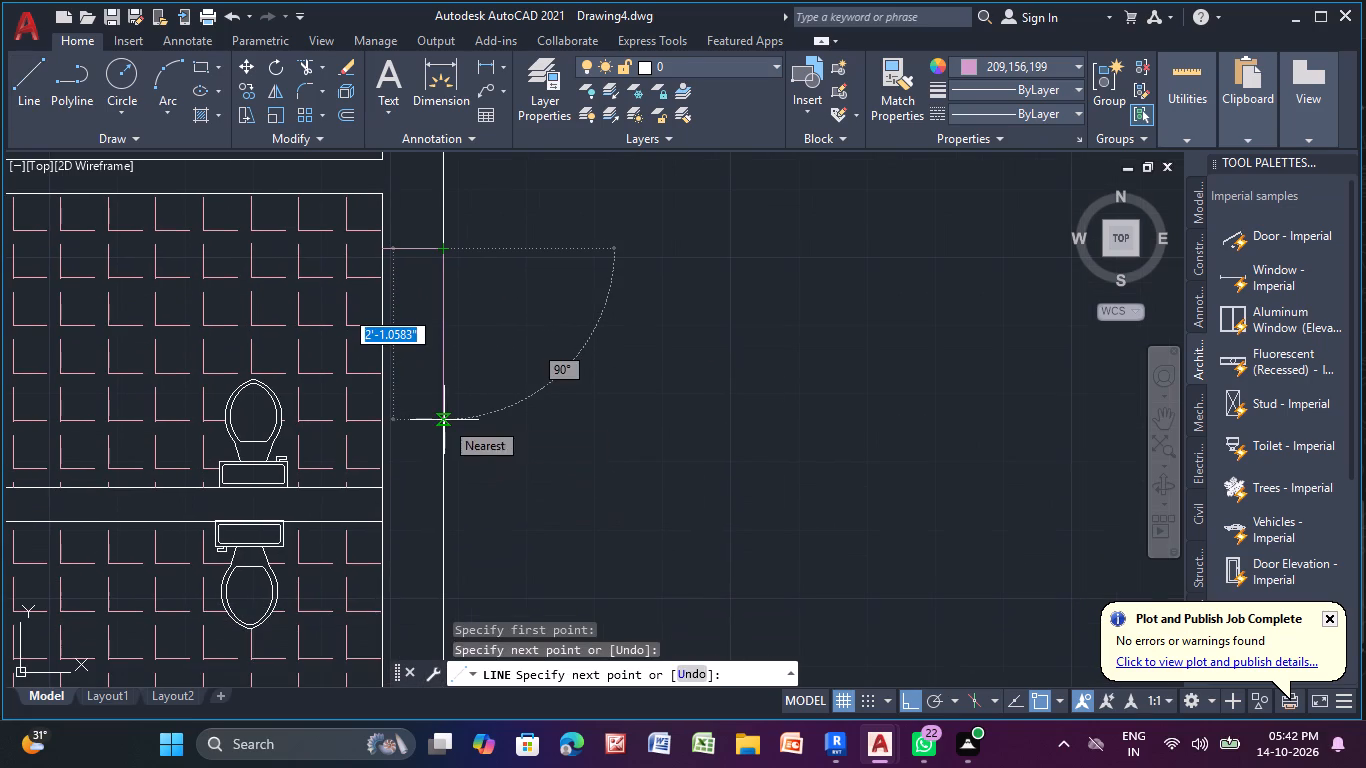
left_click(449, 406)
left_click(387, 403)
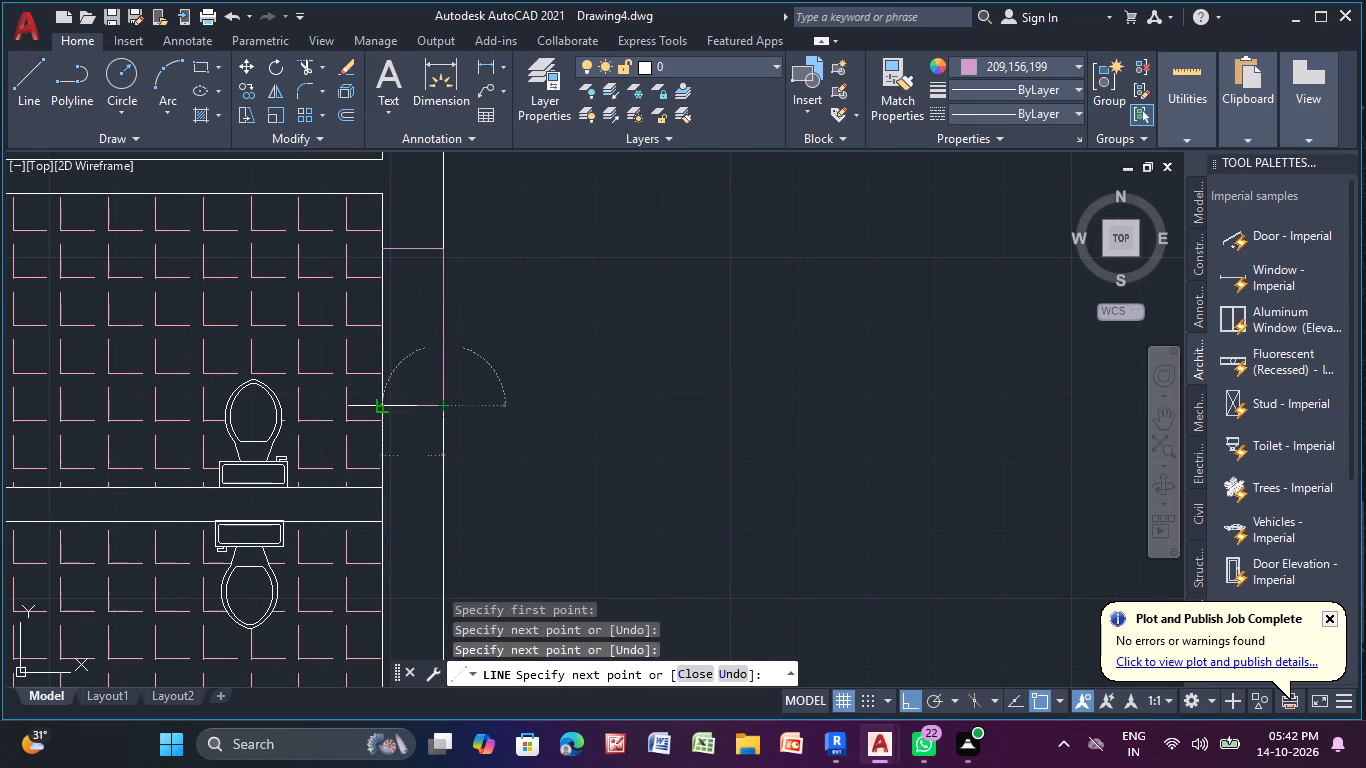
left_click(379, 249)
left_click(411, 246)
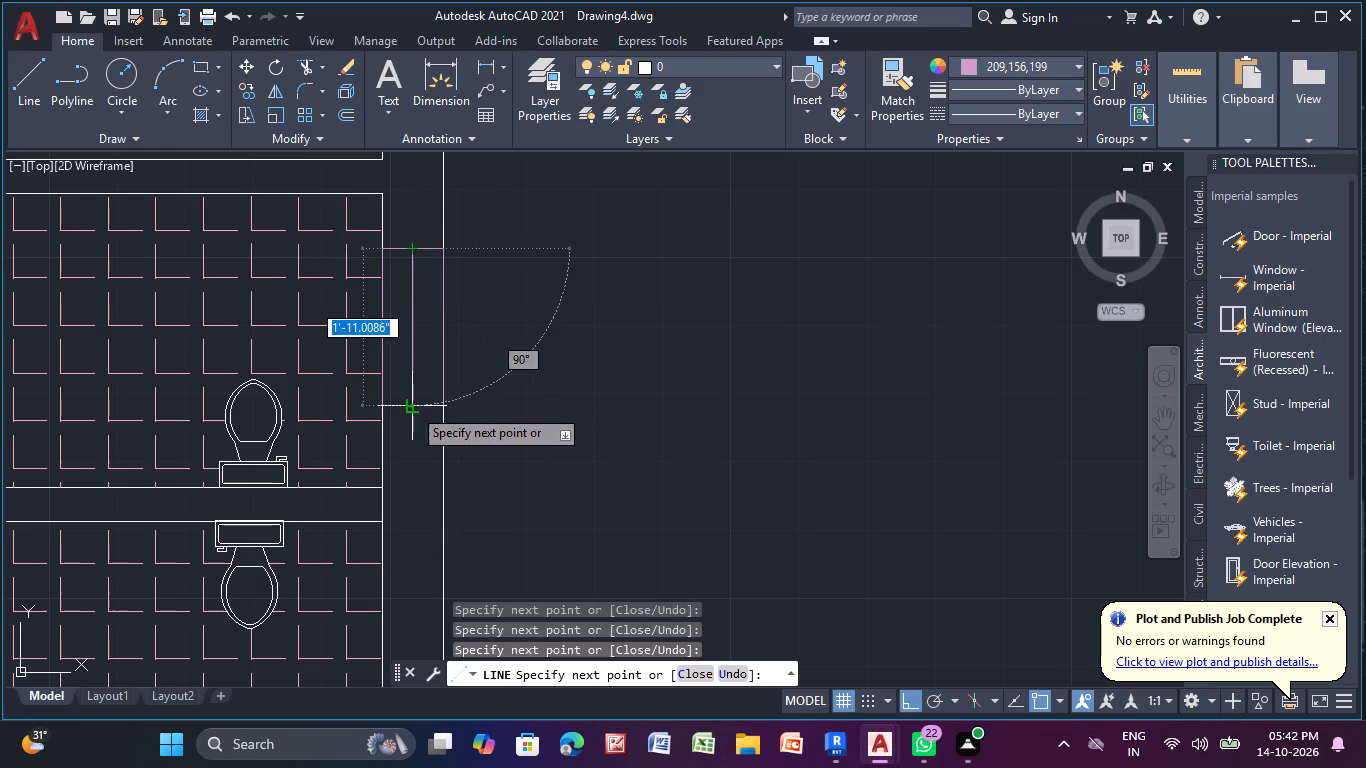
left_click(414, 408)
right_click(681, 352)
left_click(736, 370)
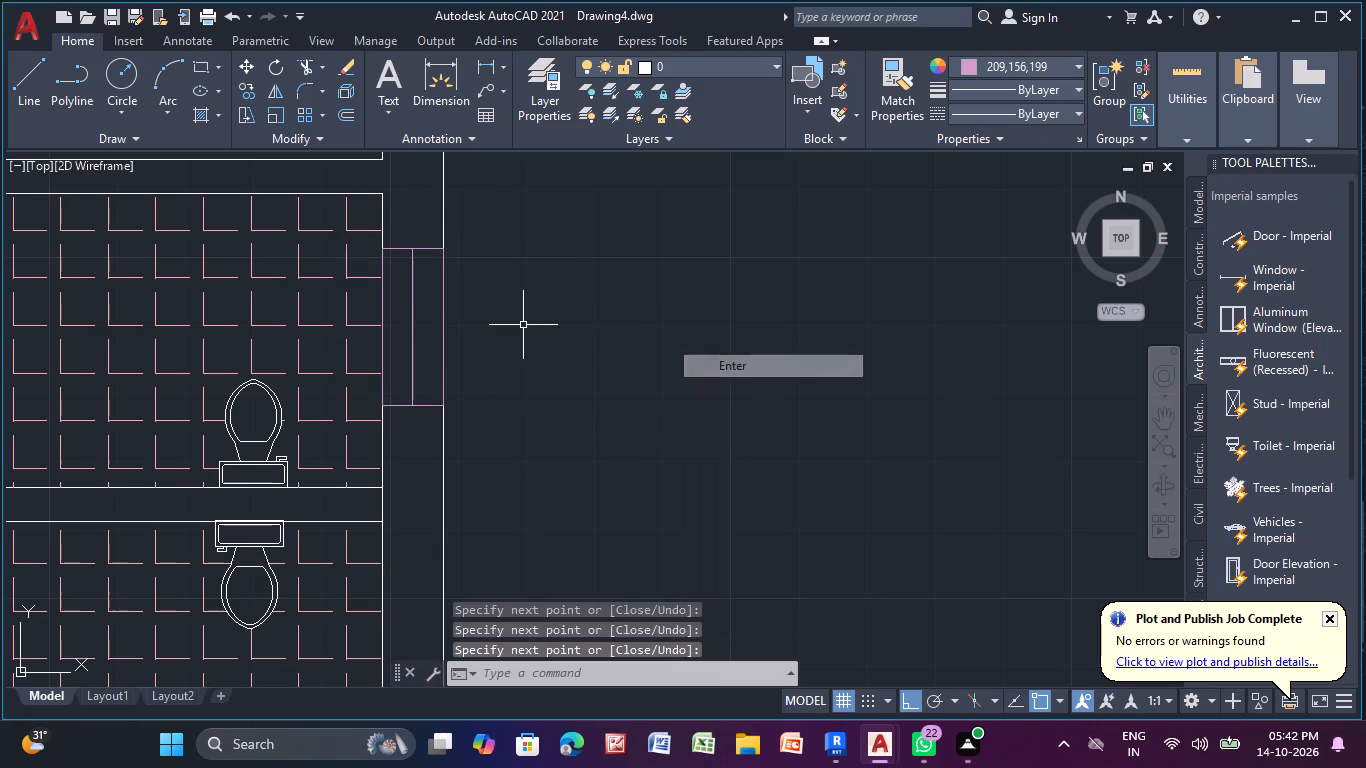
Group all the lines of the window in the upper toilet room's east wall.
left_click_drag(364, 252, 403, 492)
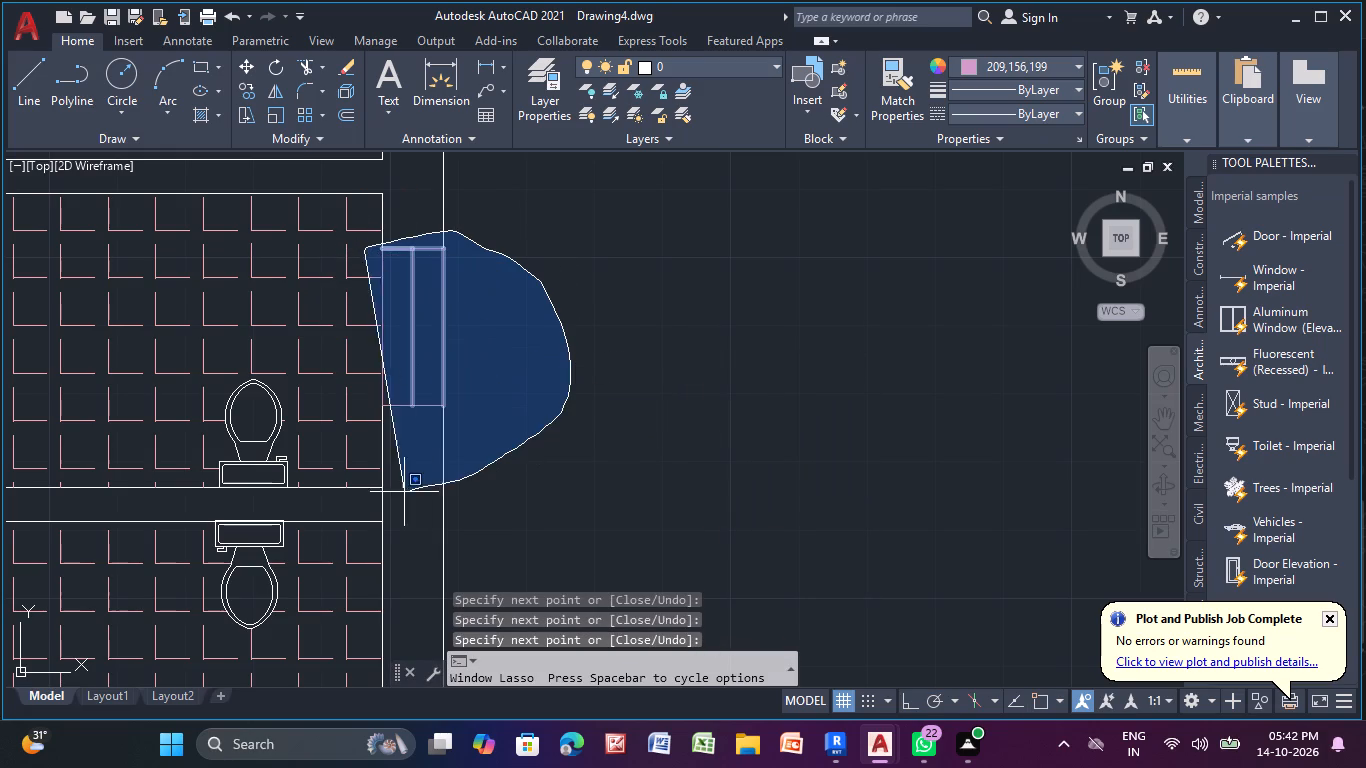
left_click_drag(403, 492, 374, 481)
double_click(1109, 71)
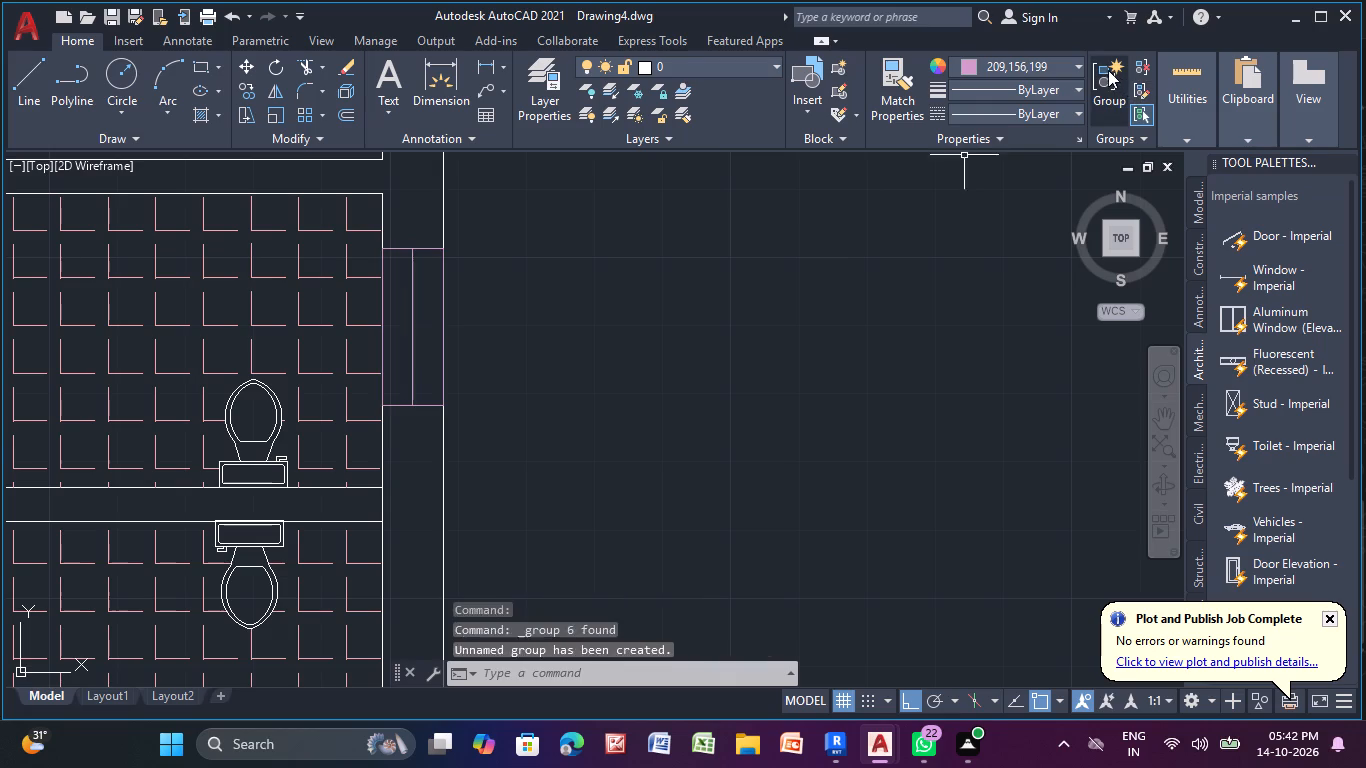
left_click(412, 331)
right_click(408, 339)
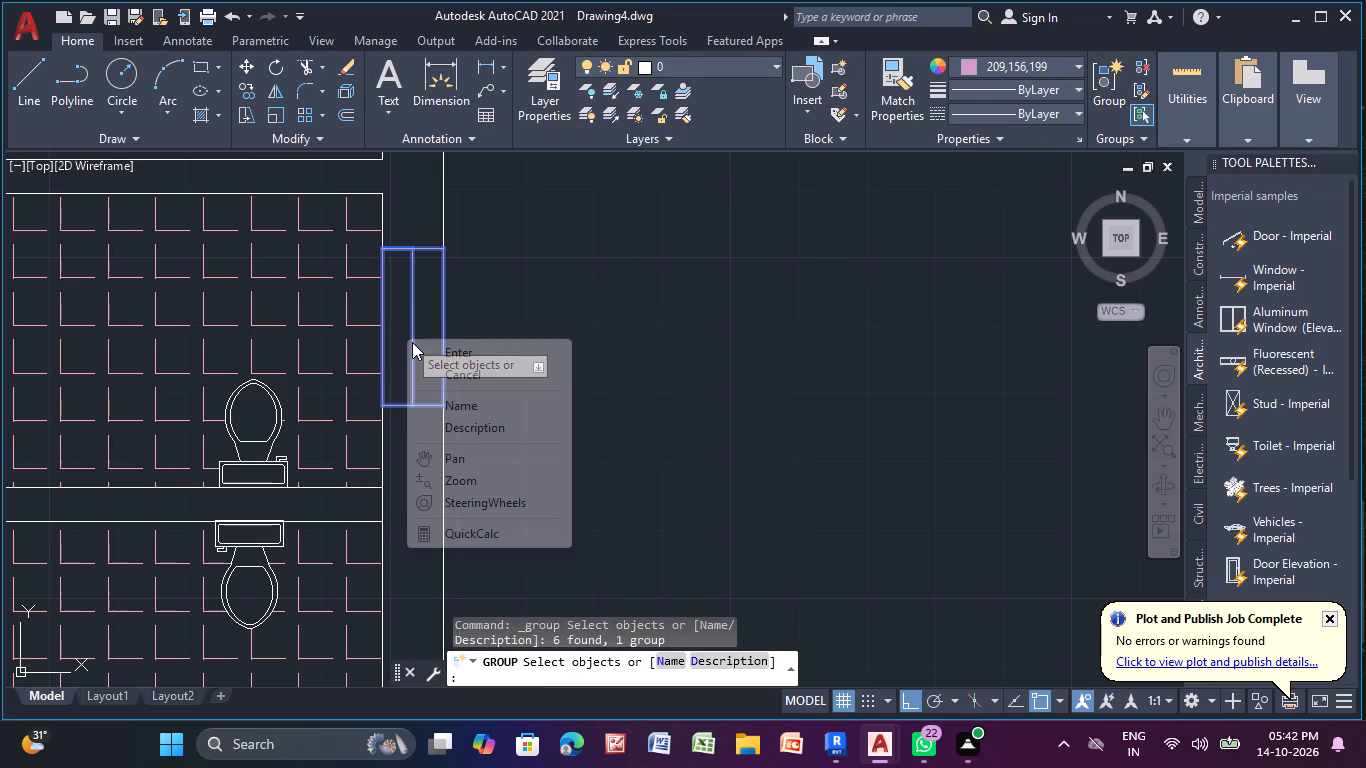
left_click(470, 352)
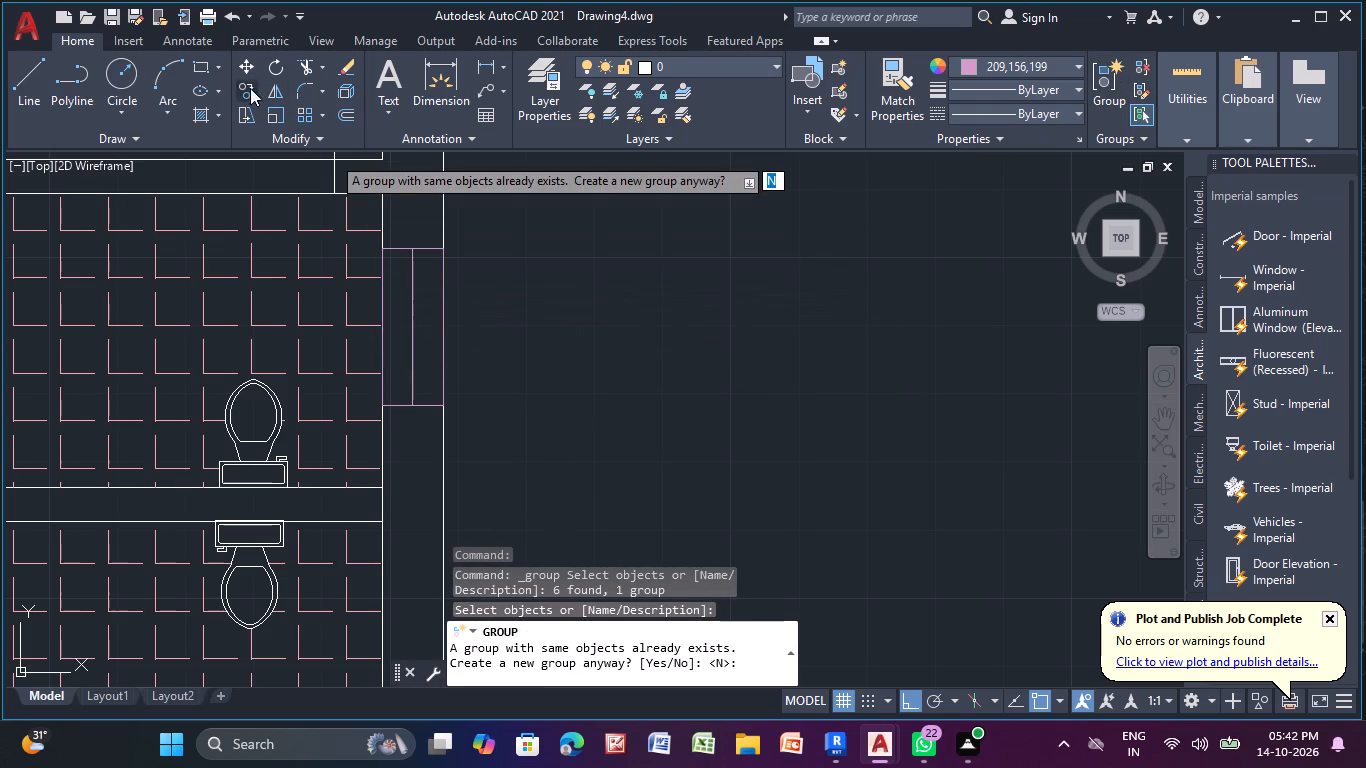
Copy the grouped toilet window down the east wall to beside the lower toilet room.
left_click(249, 89)
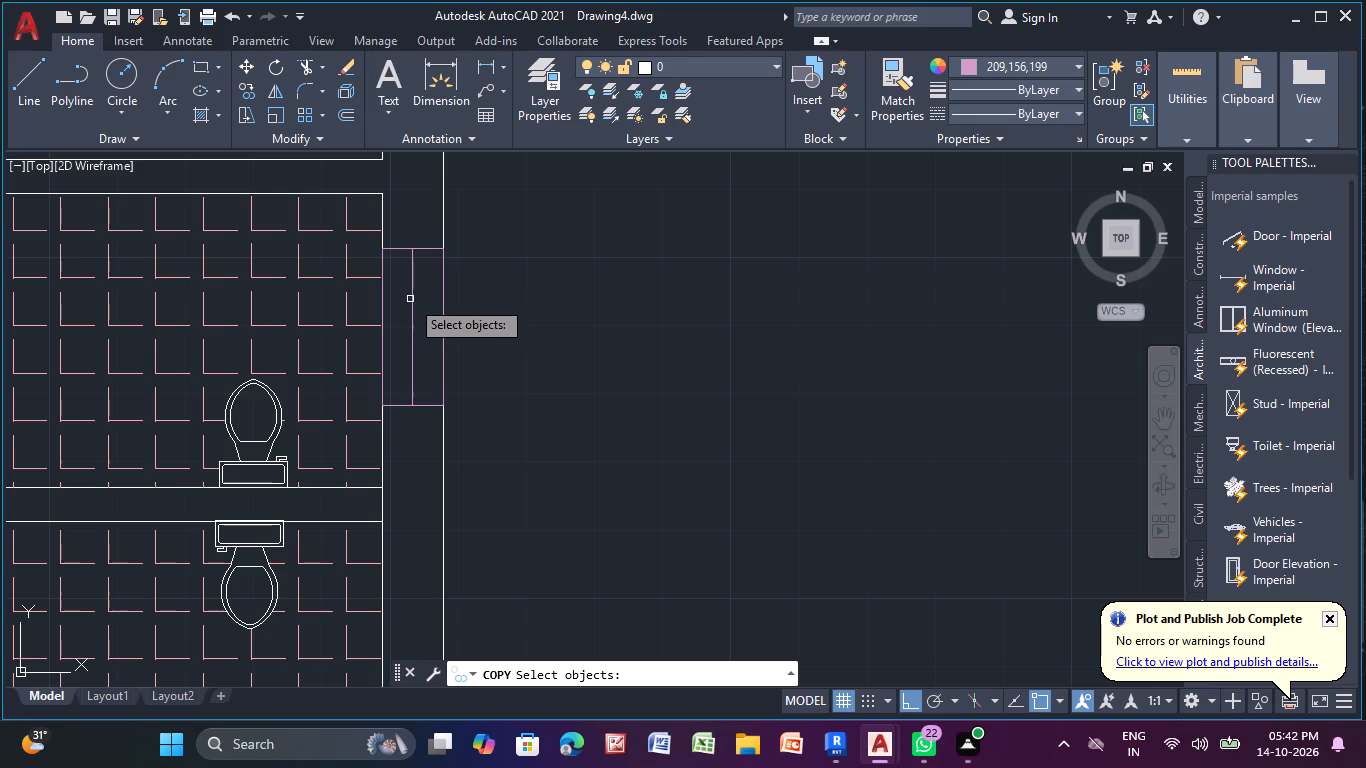
left_click(414, 296)
right_click(410, 285)
left_click(413, 292)
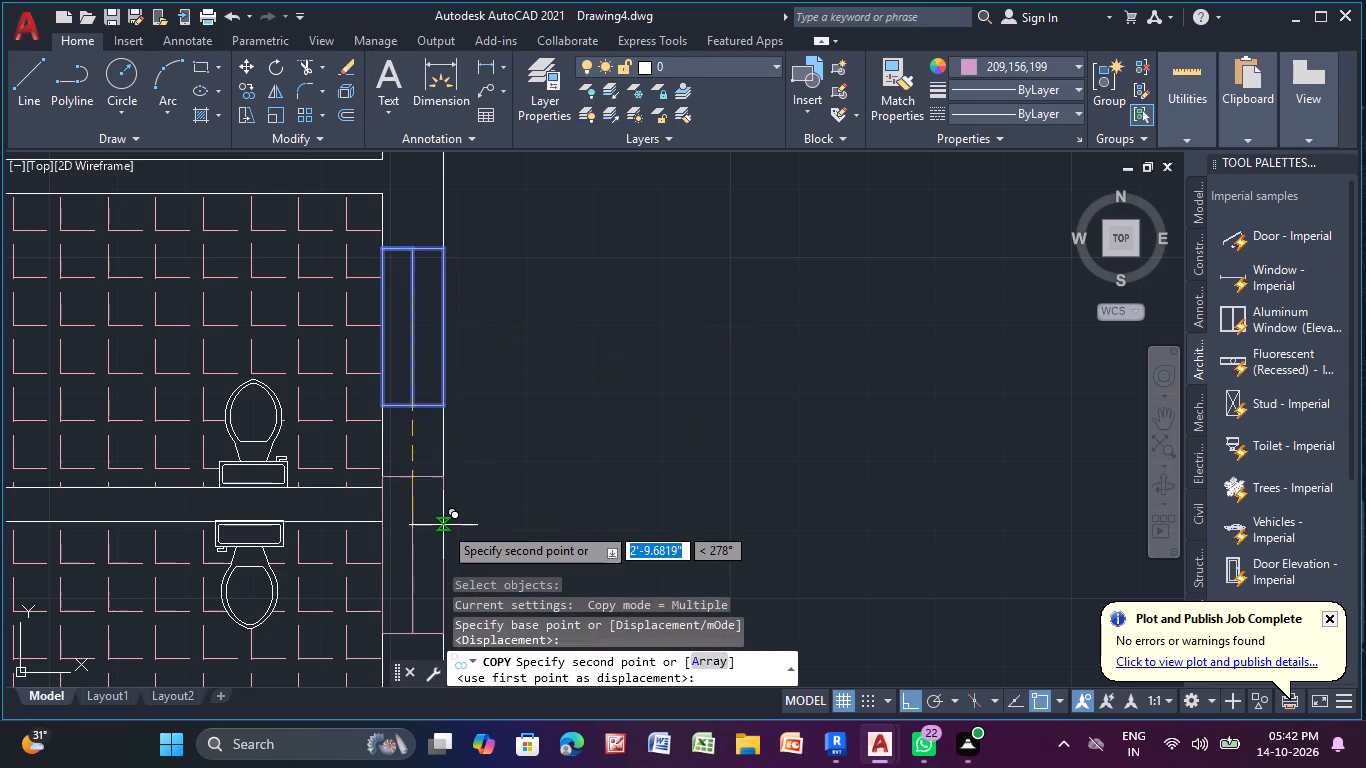
middle_click_drag(443, 527, 458, 369)
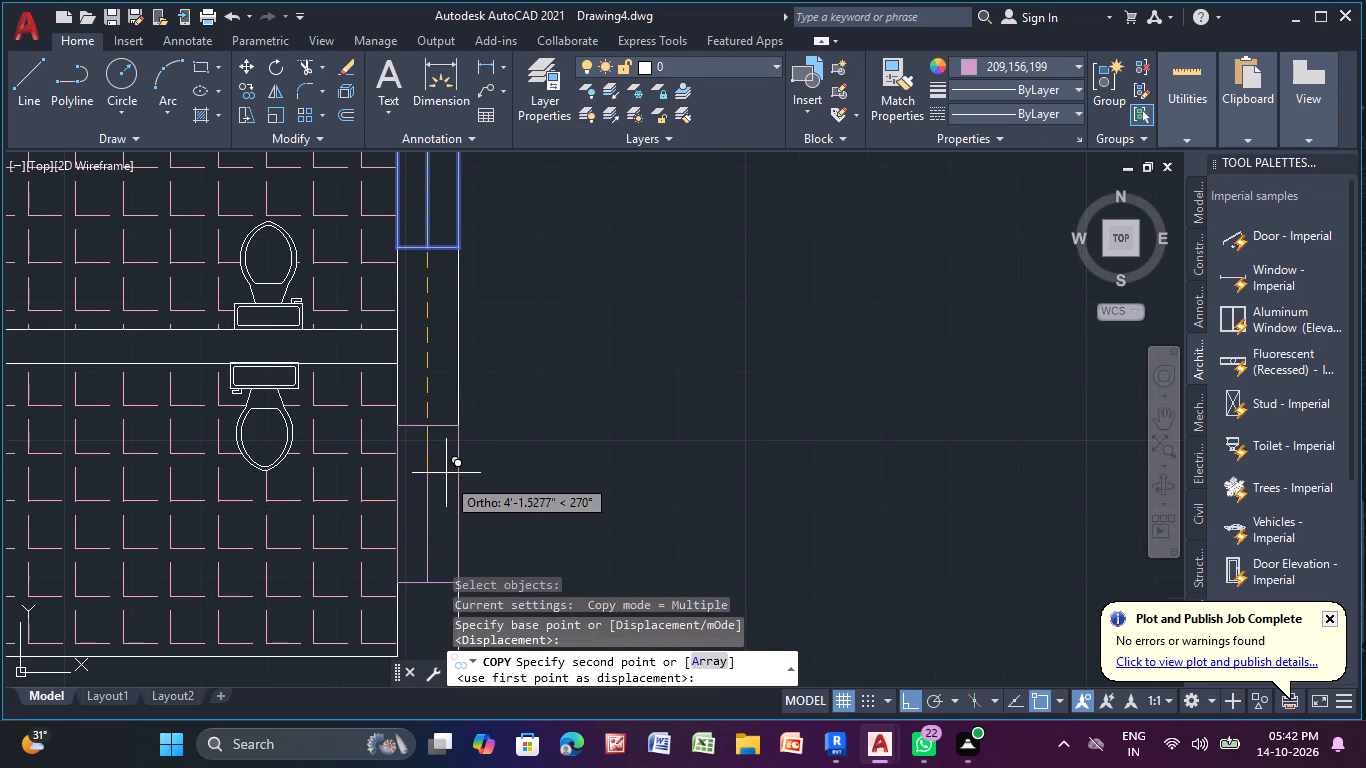
left_click(450, 502)
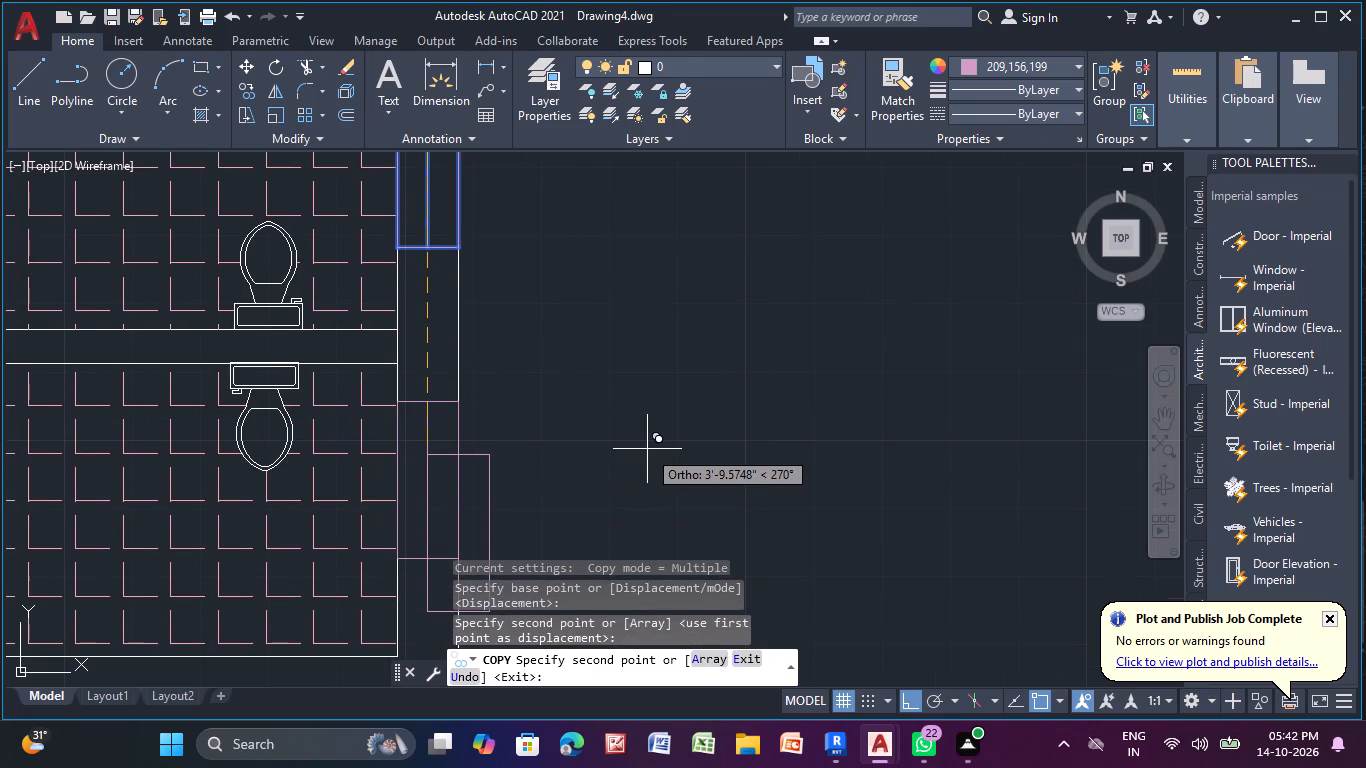
key("Escape")
Move the copied toilet window west by half its width so it fits within the lower toilet room's east wall.
scroll(647, 449, "down", 1)
middle_click_drag(643, 448, 594, 417)
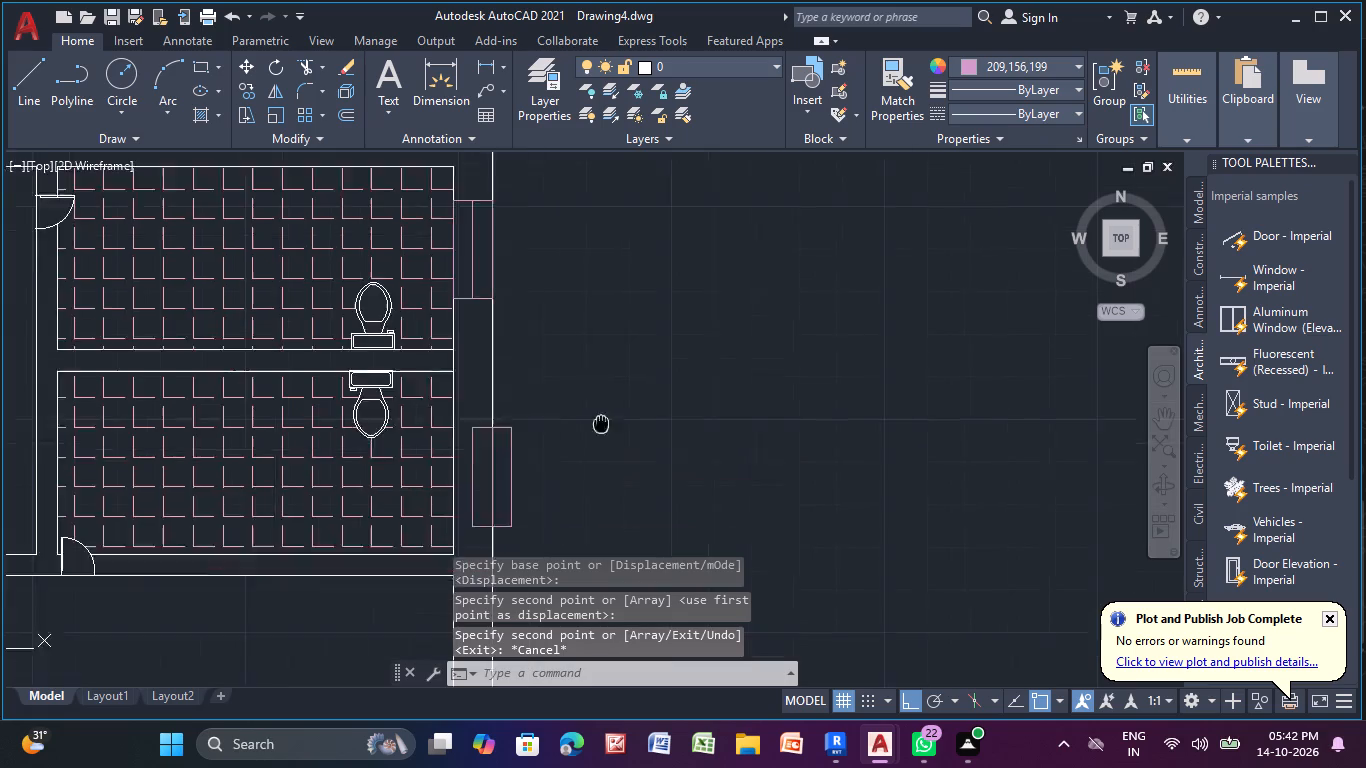
middle_click_drag(594, 417, 534, 358)
scroll(410, 356, "up", 2)
left_click(413, 363)
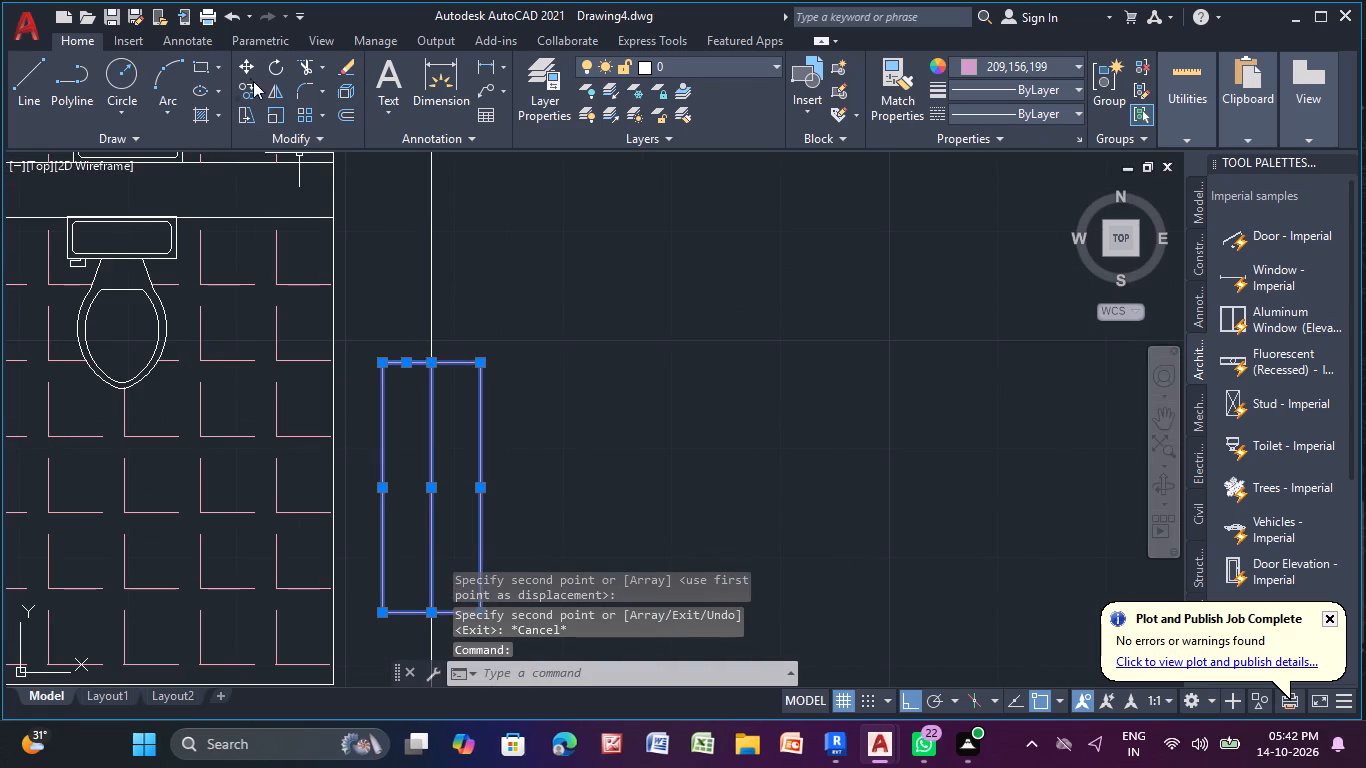
left_click(245, 73)
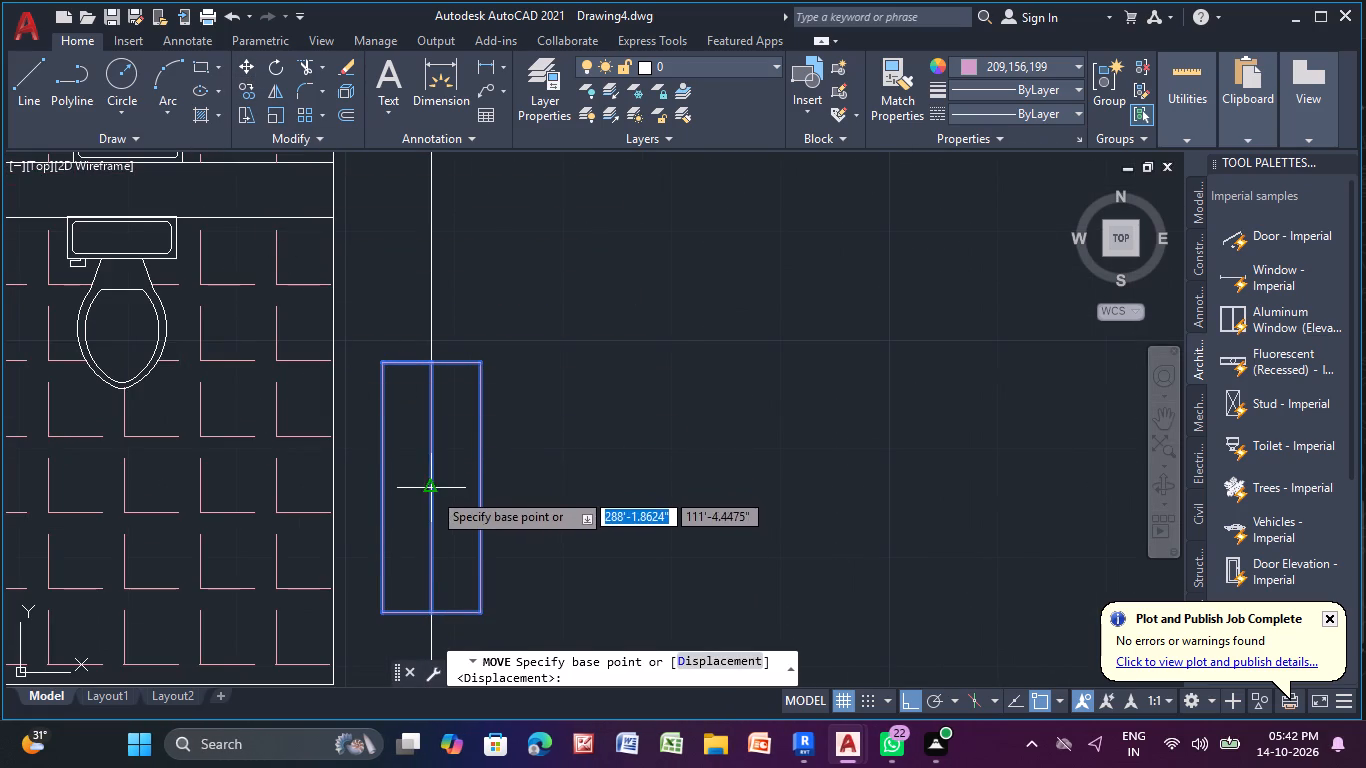
left_click(433, 493)
left_click(380, 488)
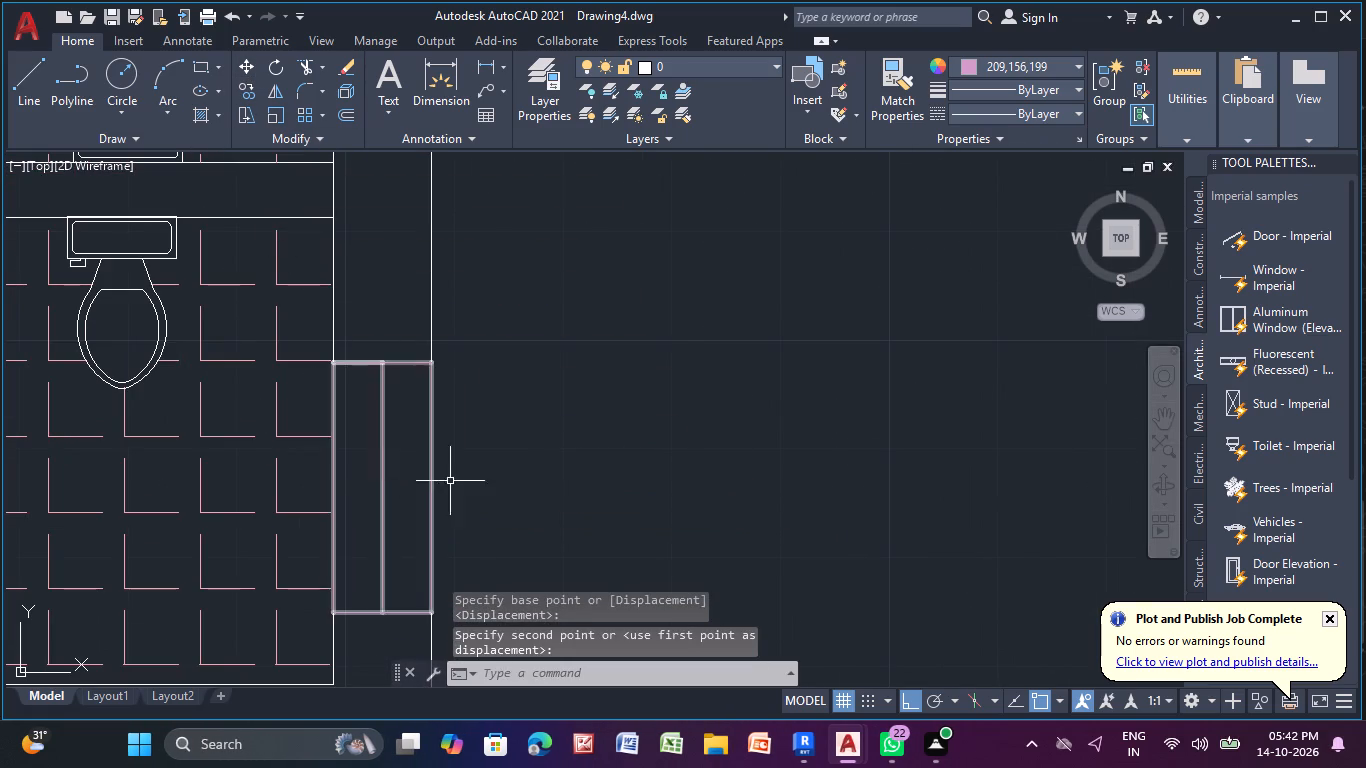
Copy the second bedroom's east window about 22' down the east wall to sit beside the bottom bedroom's bed.
scroll(631, 460, "down", 4)
middle_click_drag(631, 460, 523, 252)
middle_click_drag(506, 353, 430, 526)
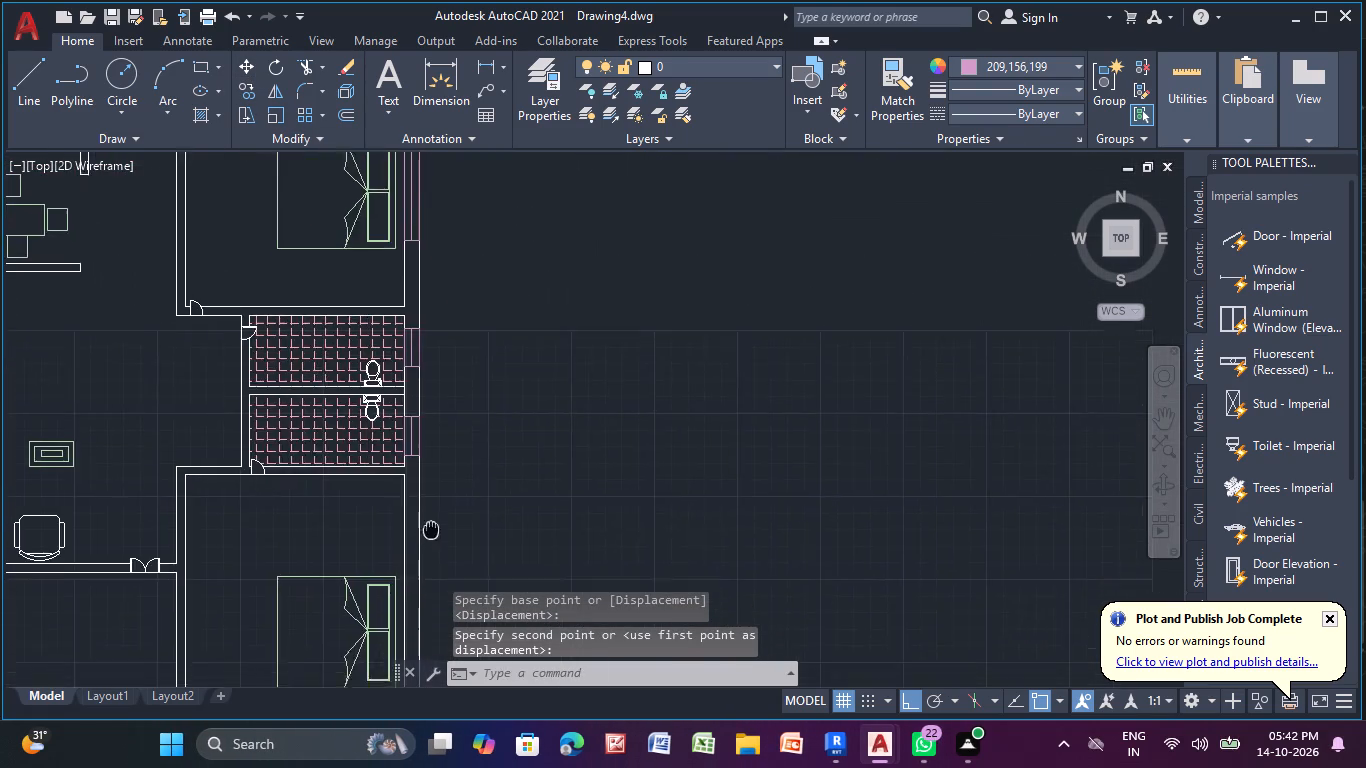
middle_click_drag(430, 526, 391, 395)
scroll(402, 430, "up", 1)
scroll(388, 447, "down", 2)
middle_click_drag(388, 448, 365, 552)
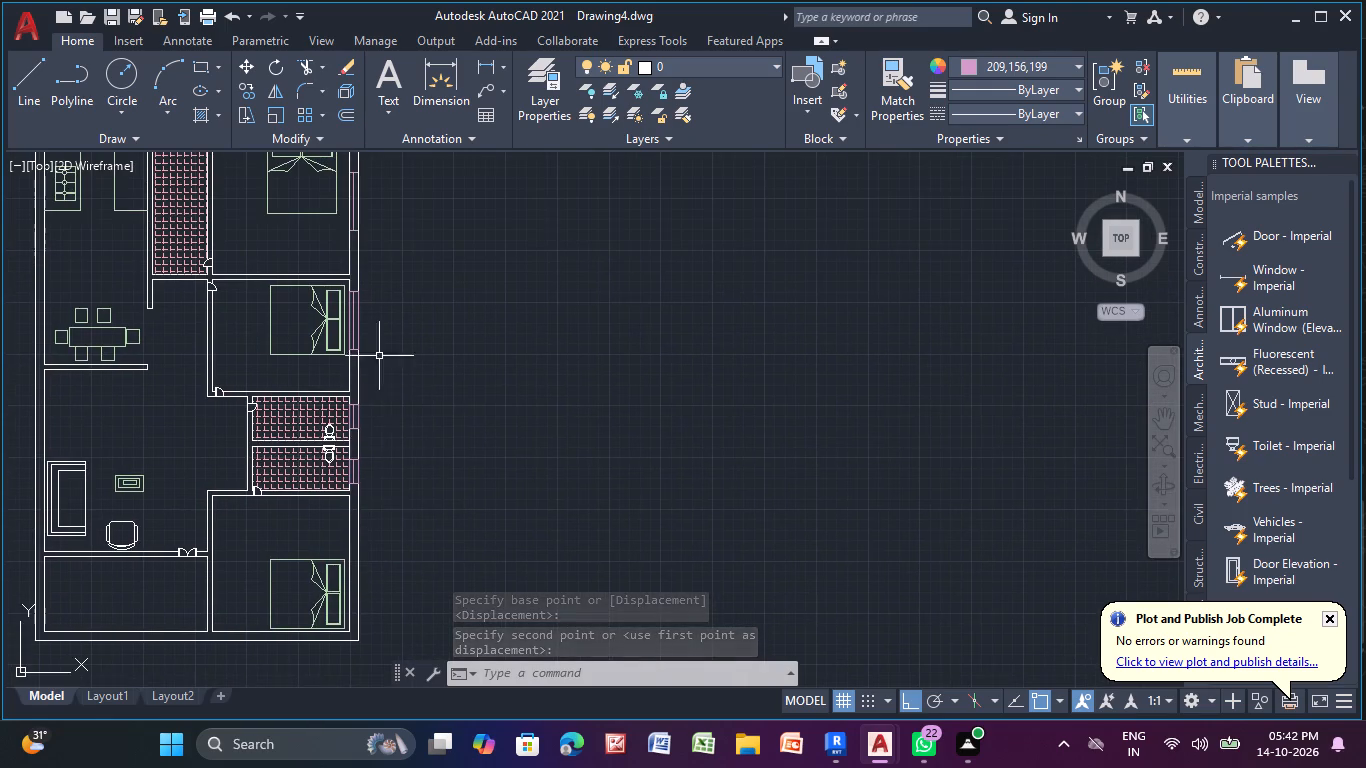
middle_click_drag(373, 310, 394, 457)
scroll(376, 428, "up", 3)
middle_click_drag(431, 511, 373, 309)
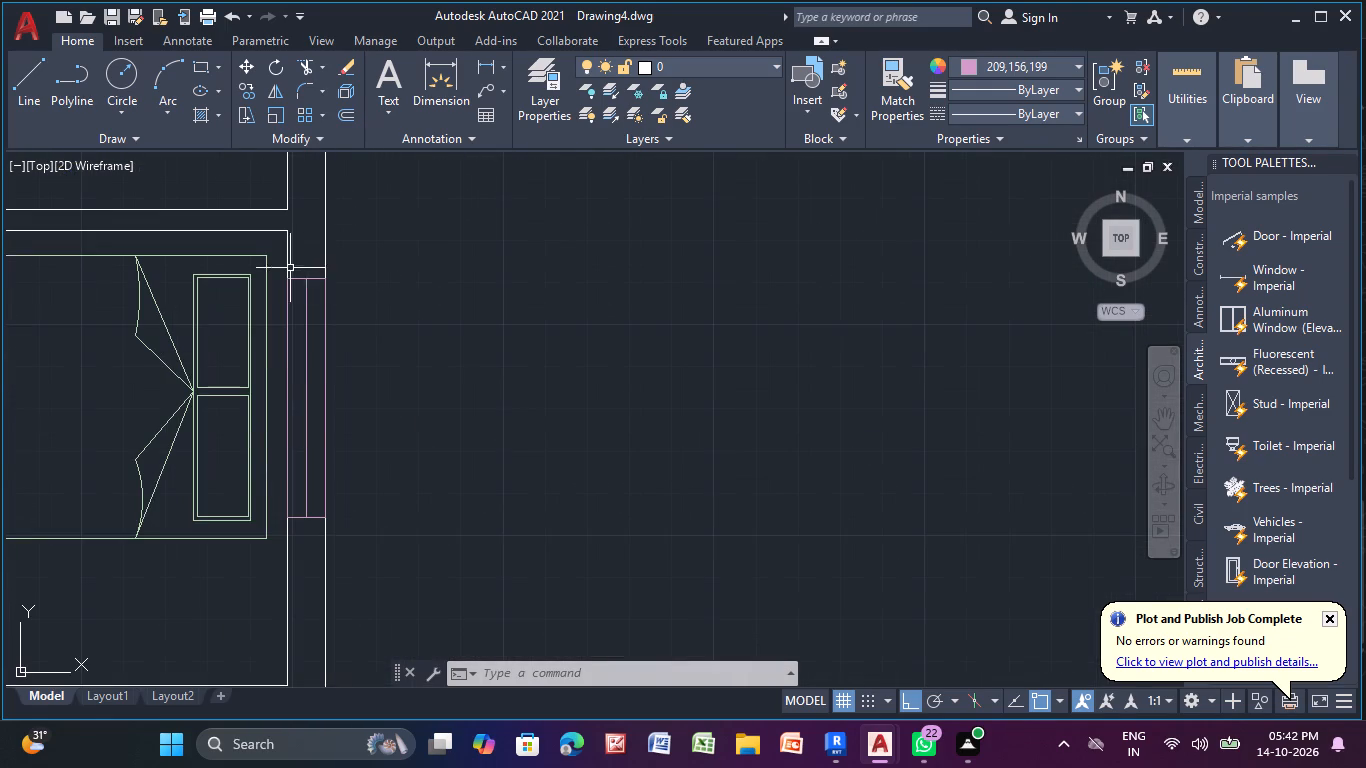
scroll(271, 280, "up", 3)
left_click_drag(271, 280, 225, 650)
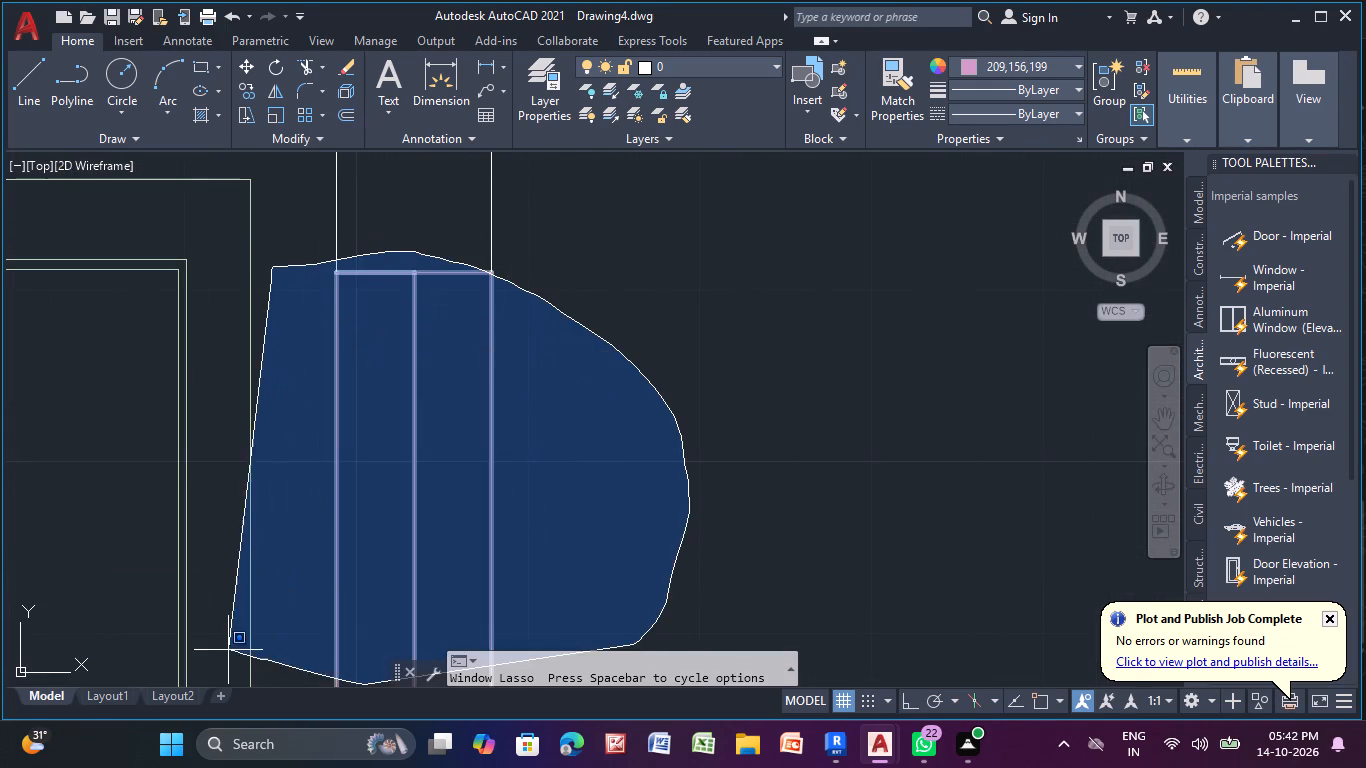
left_click_drag(225, 650, 222, 648)
middle_click_drag(408, 583, 476, 278)
scroll(504, 327, "down", 3)
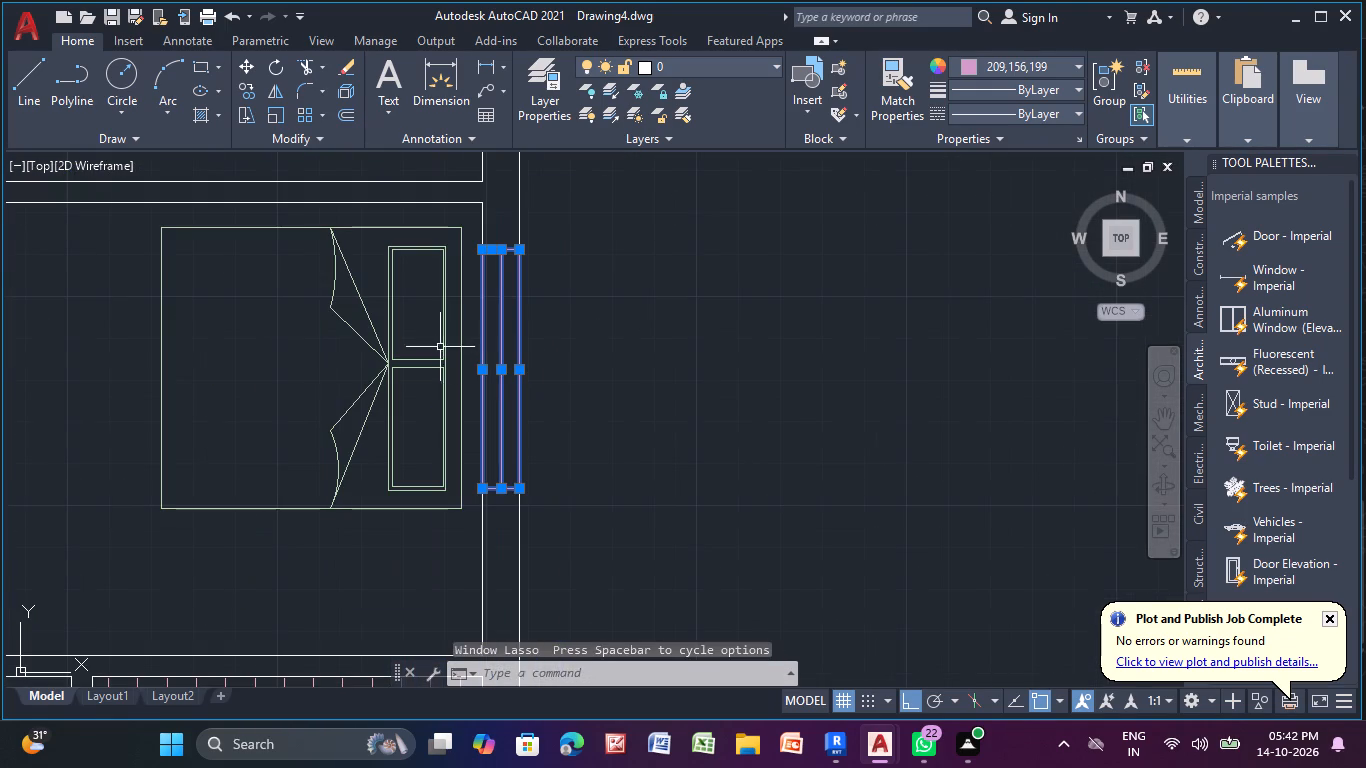
left_click(254, 84)
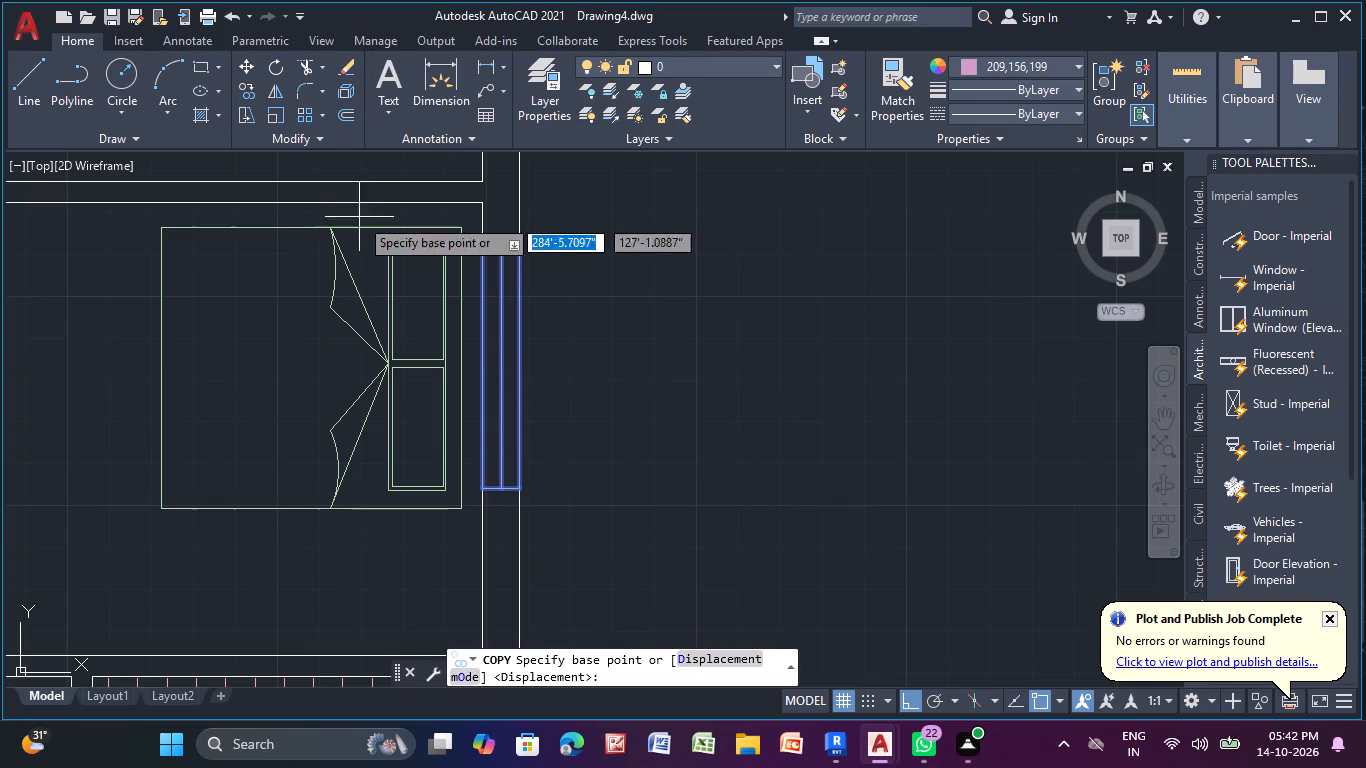
left_click(499, 344)
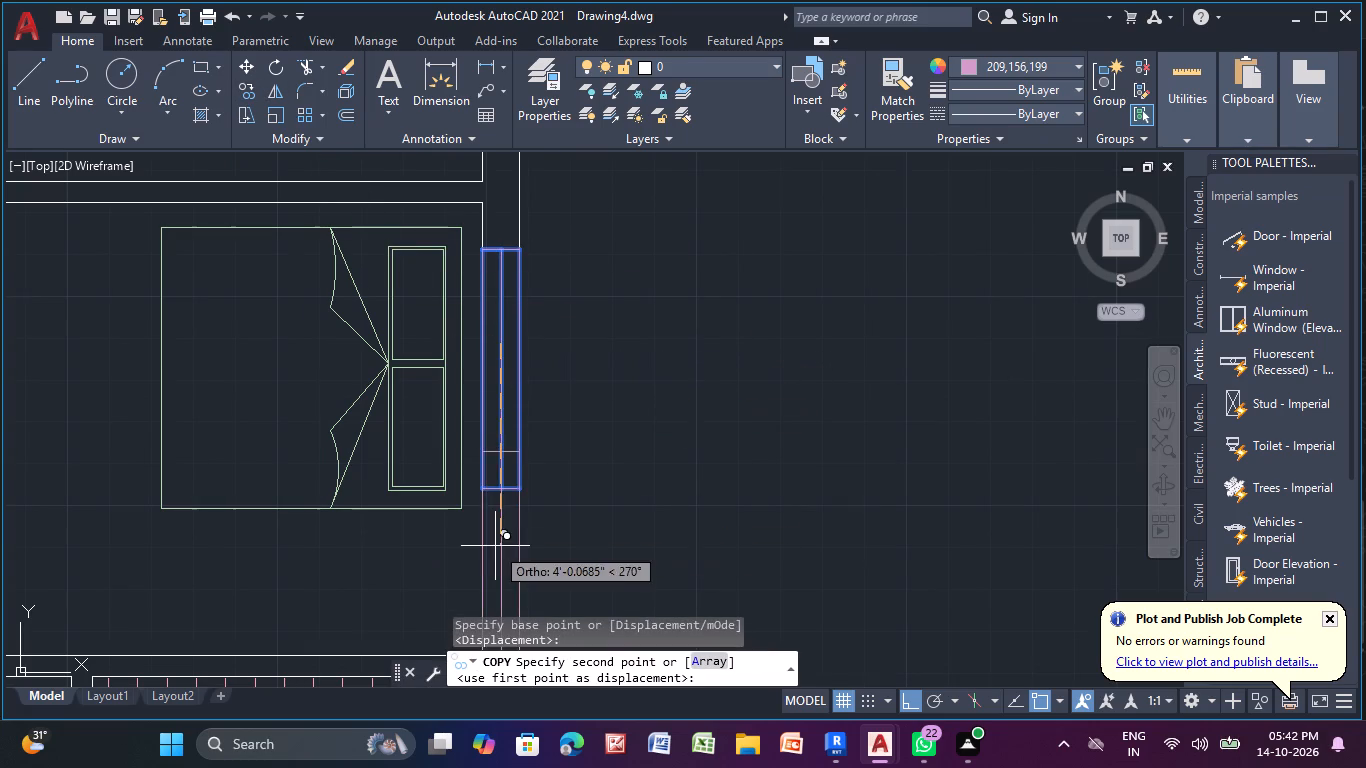
scroll(495, 546, "down", 1)
middle_click_drag(495, 546, 532, 239)
middle_click_drag(550, 510, 517, 213)
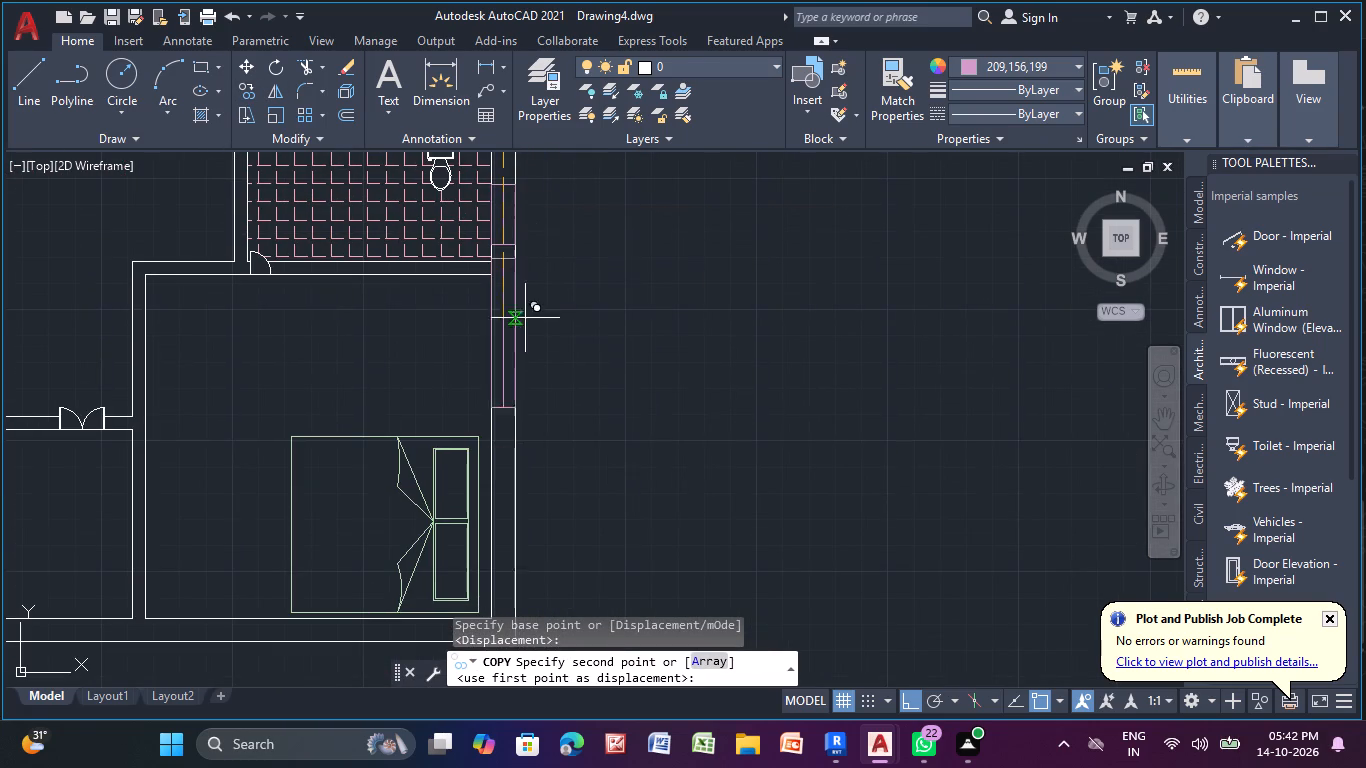
middle_click_drag(519, 520, 494, 428)
scroll(494, 428, "up", 1)
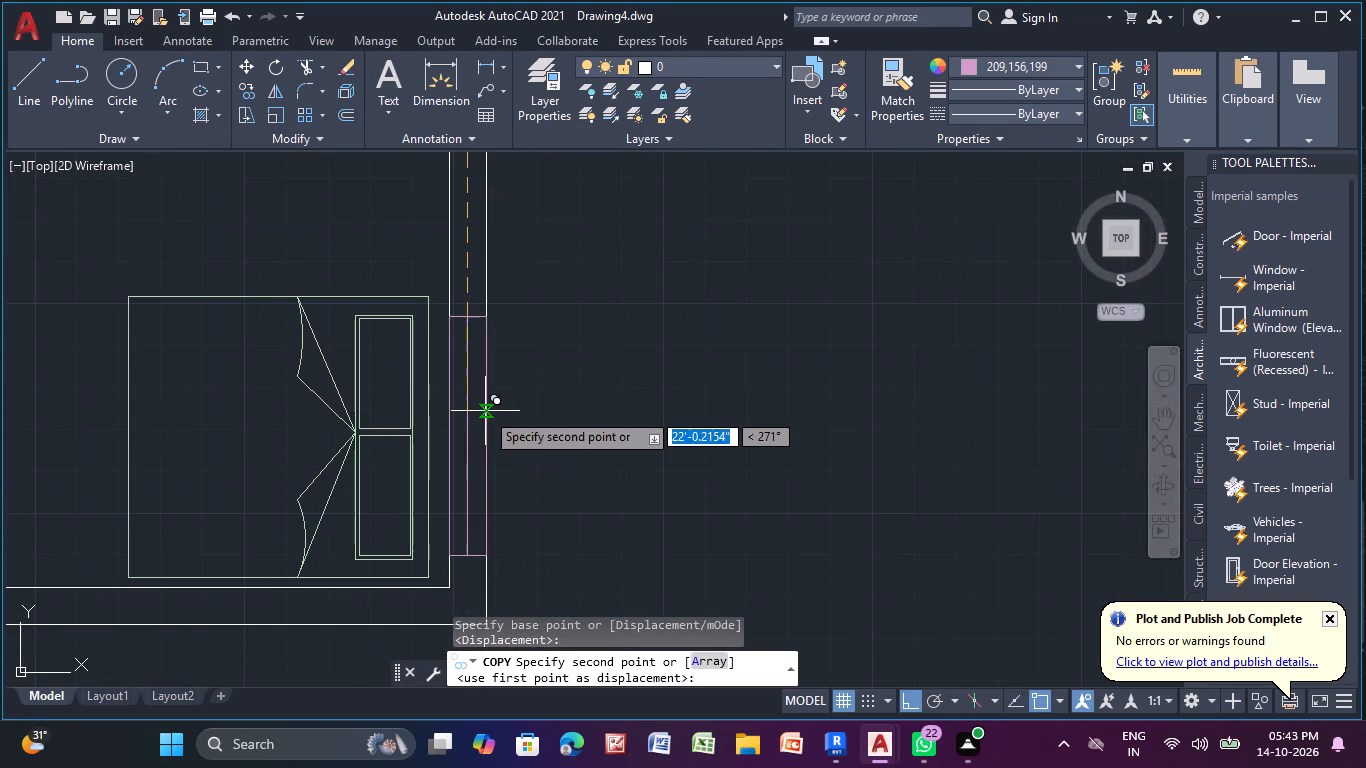
left_click(481, 409)
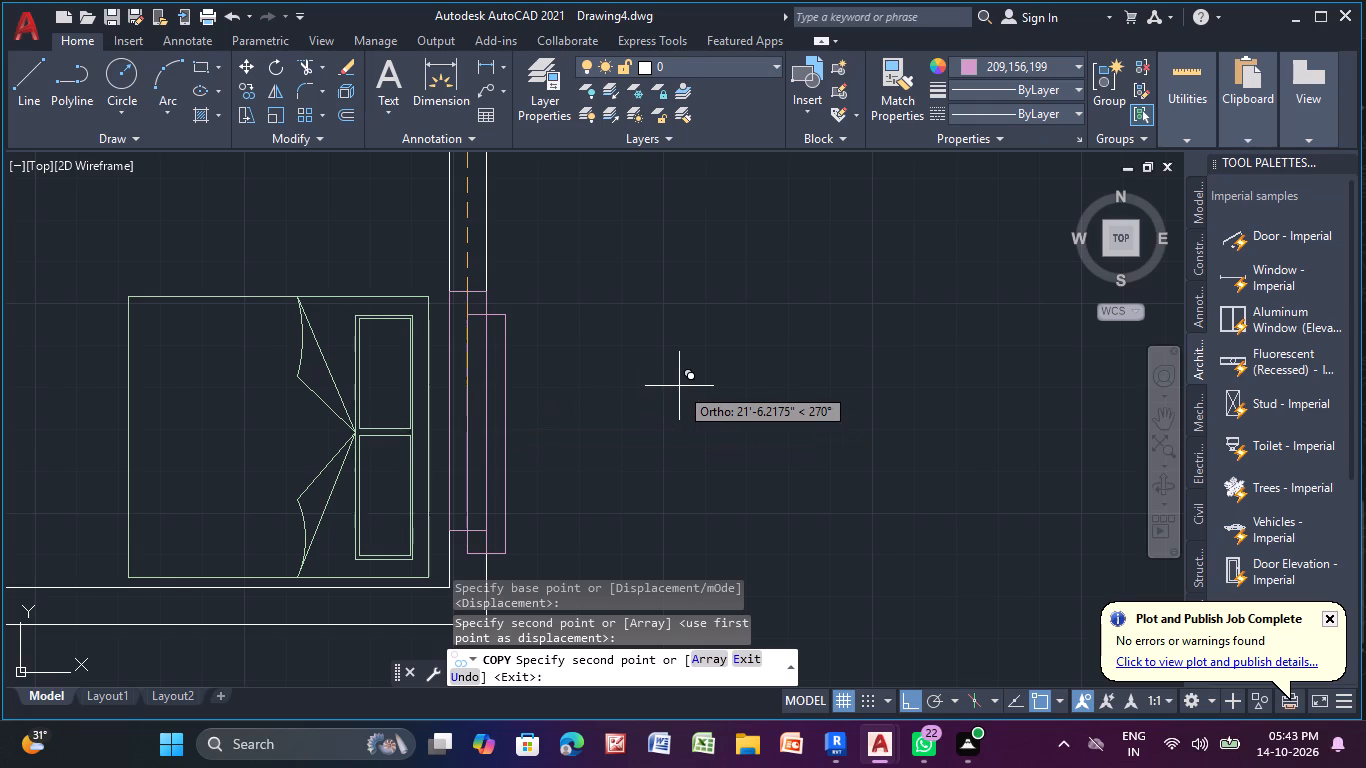
key("Escape")
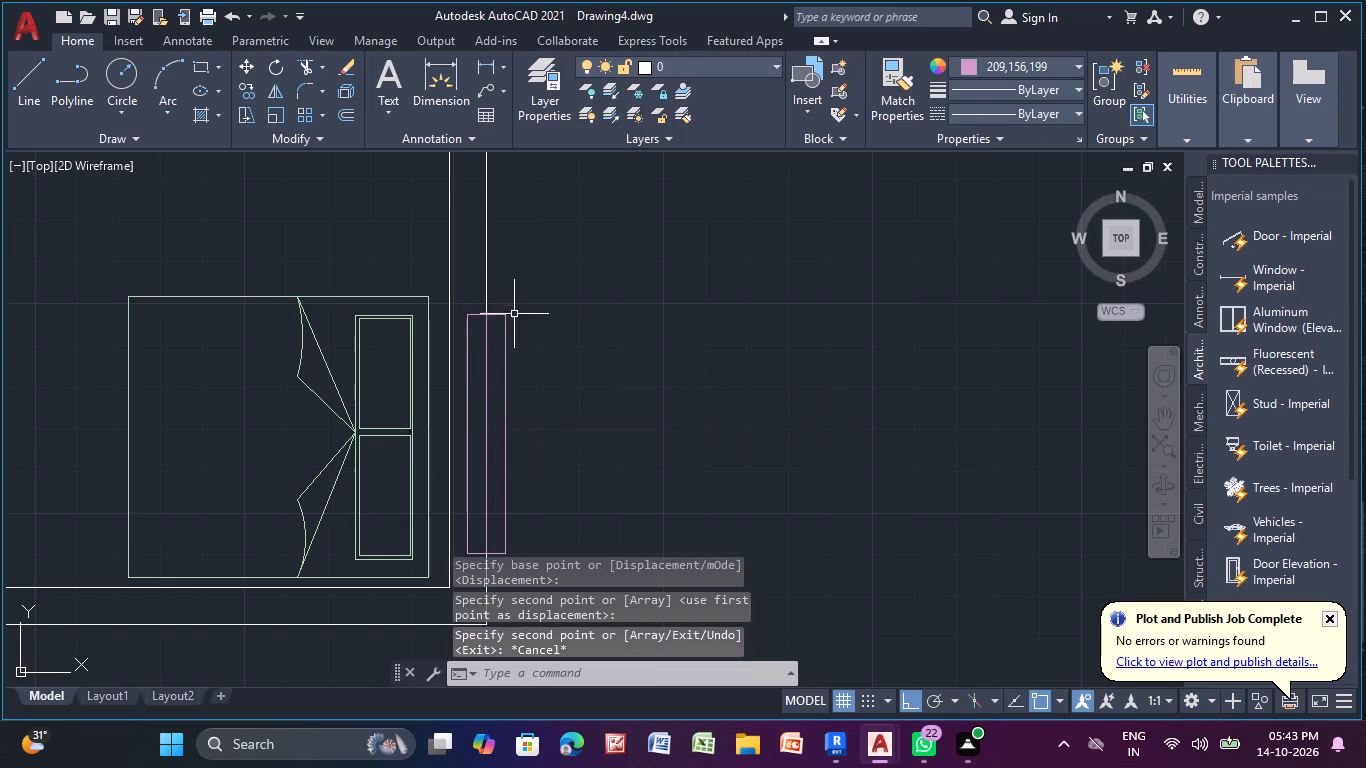
Move the copied window west by half its width so it fits within the bottom bedroom's east wall.
left_click(499, 311)
left_click(485, 319)
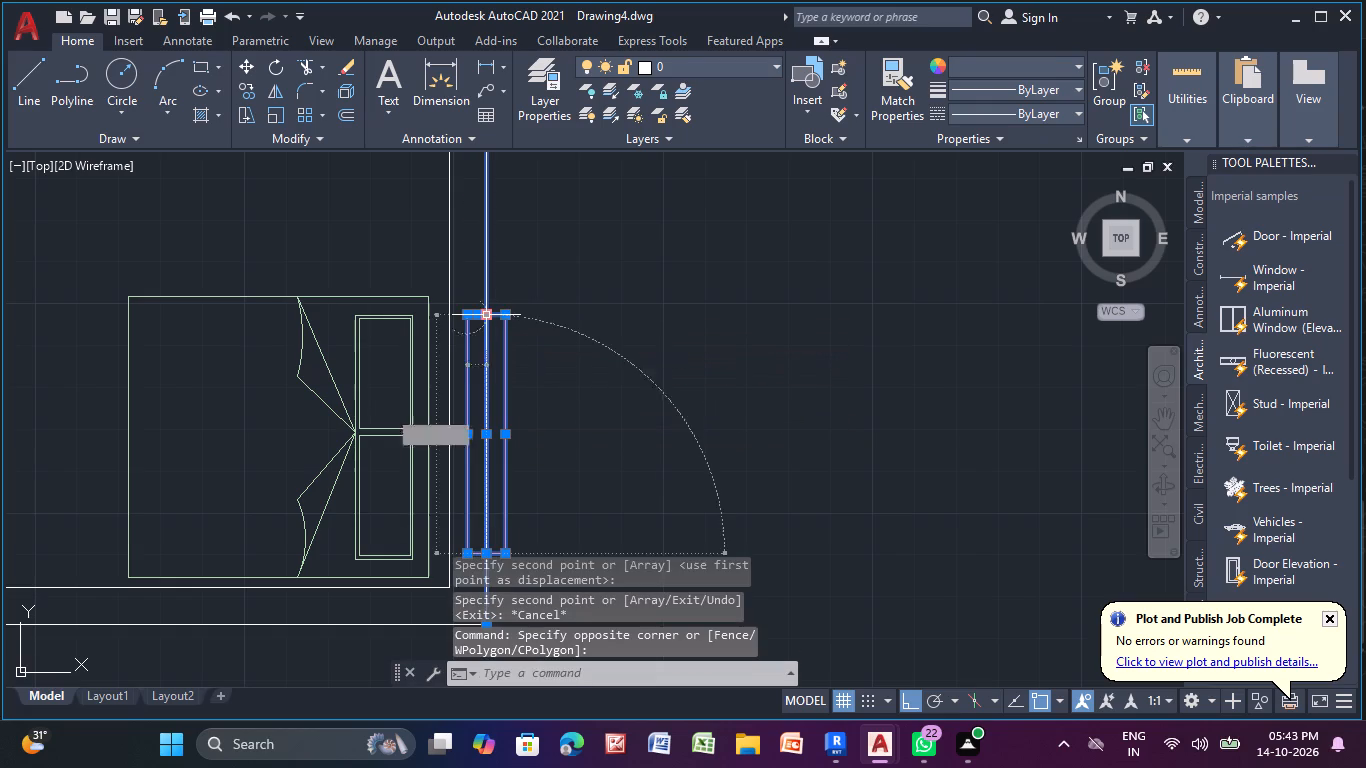
key("Escape")
key("Escape")
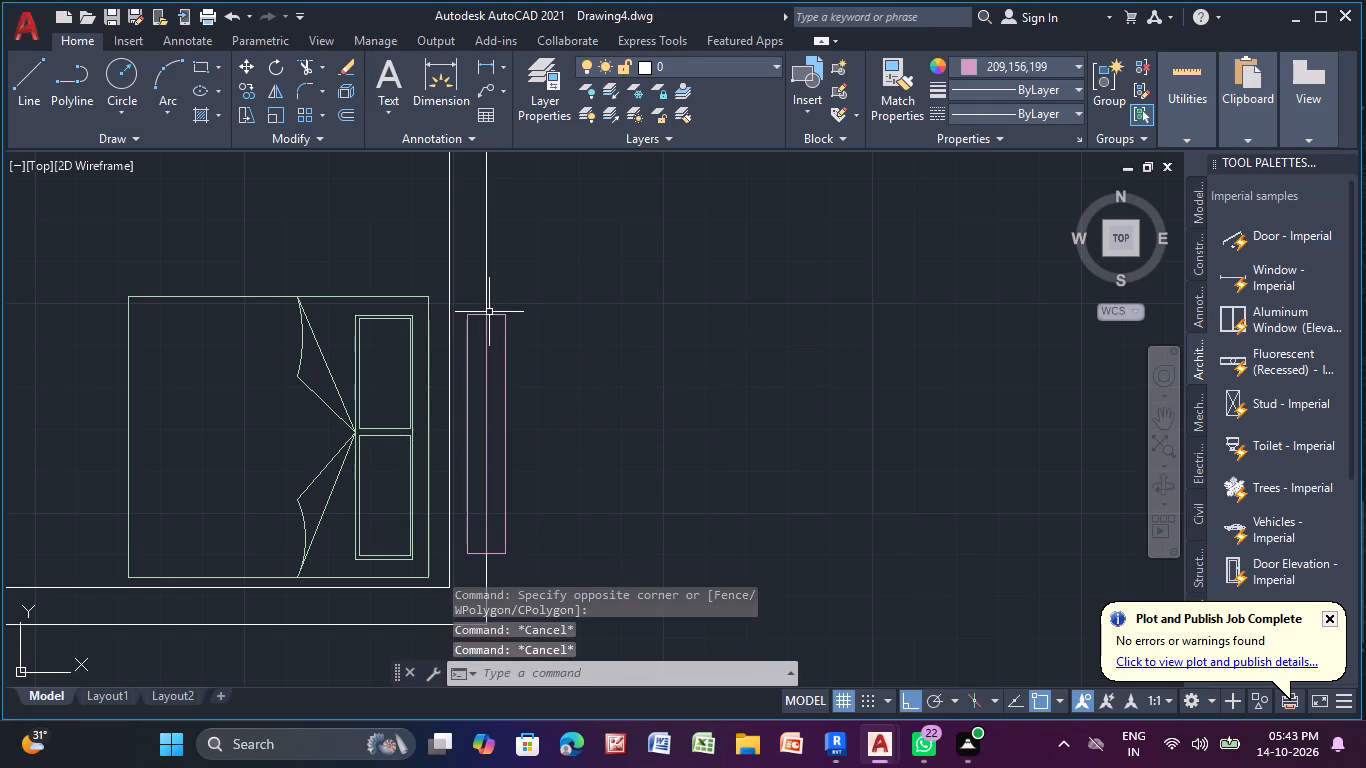
left_click(494, 313)
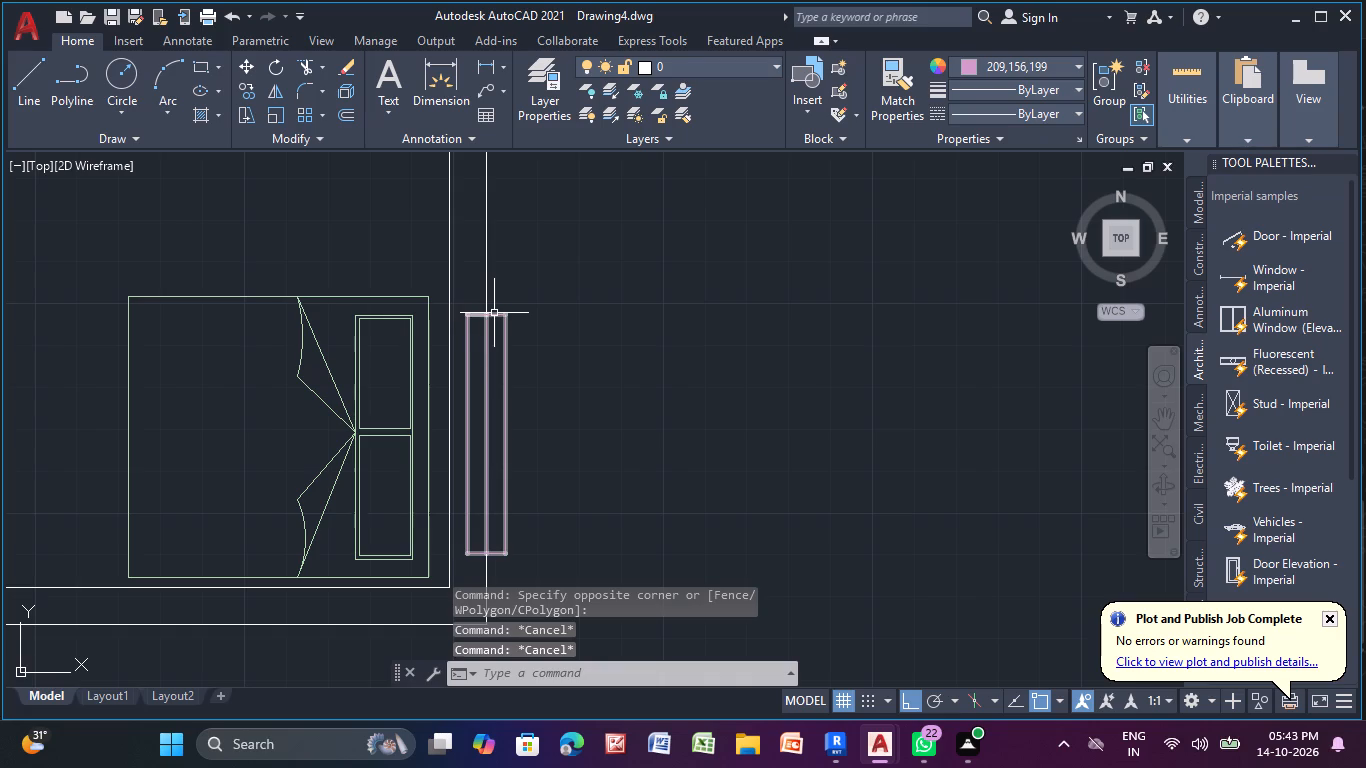
left_click(245, 61)
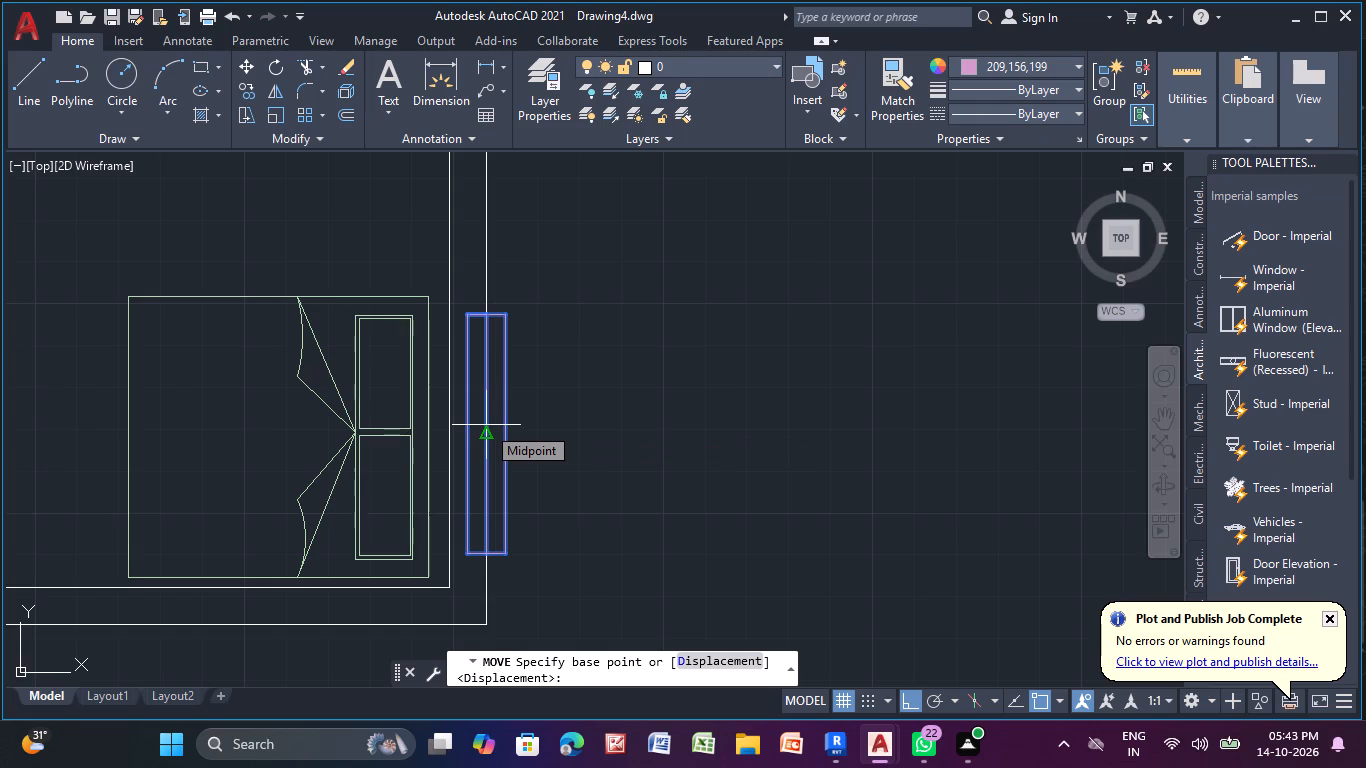
left_click(484, 437)
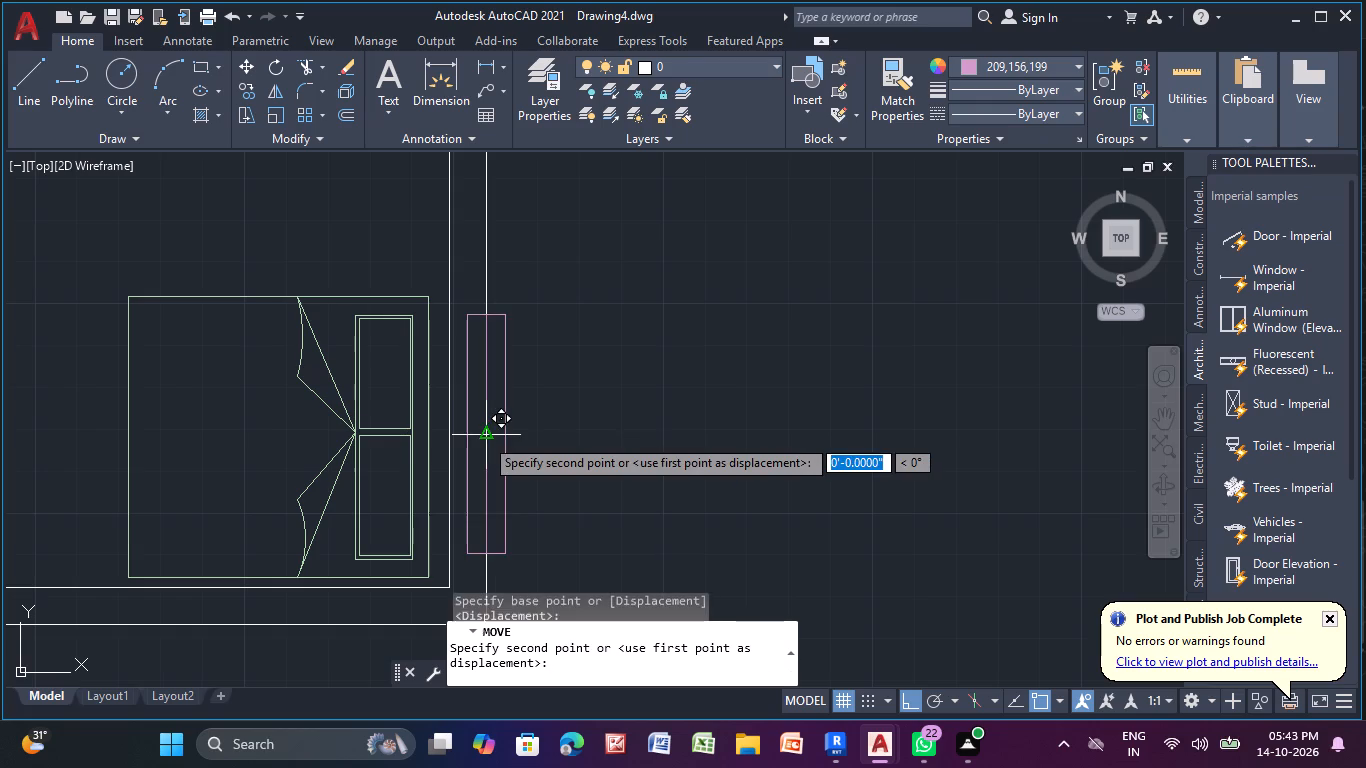
left_click(469, 439)
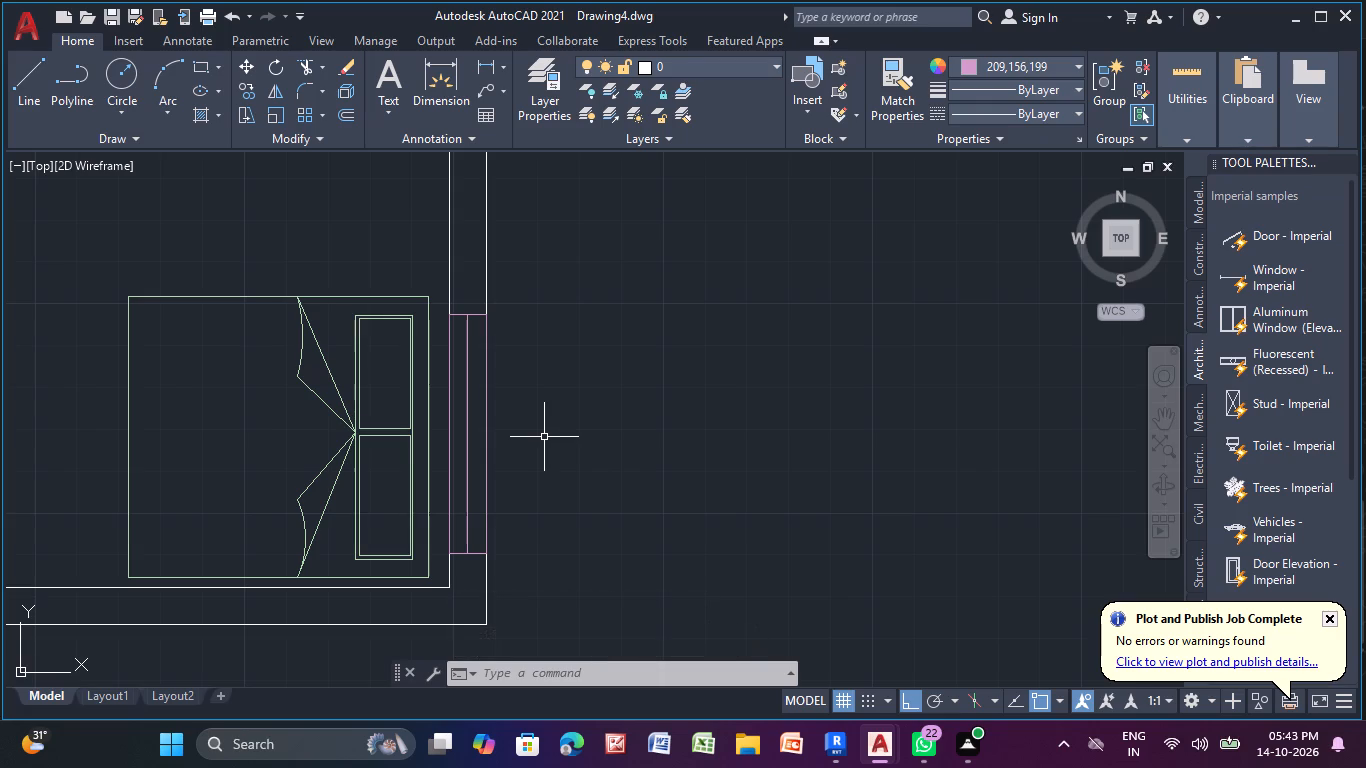
Move the bottom bedroom's east window about 1'-2" north along the wall.
scroll(534, 357, "down", 5)
middle_click_drag(536, 361, 547, 395)
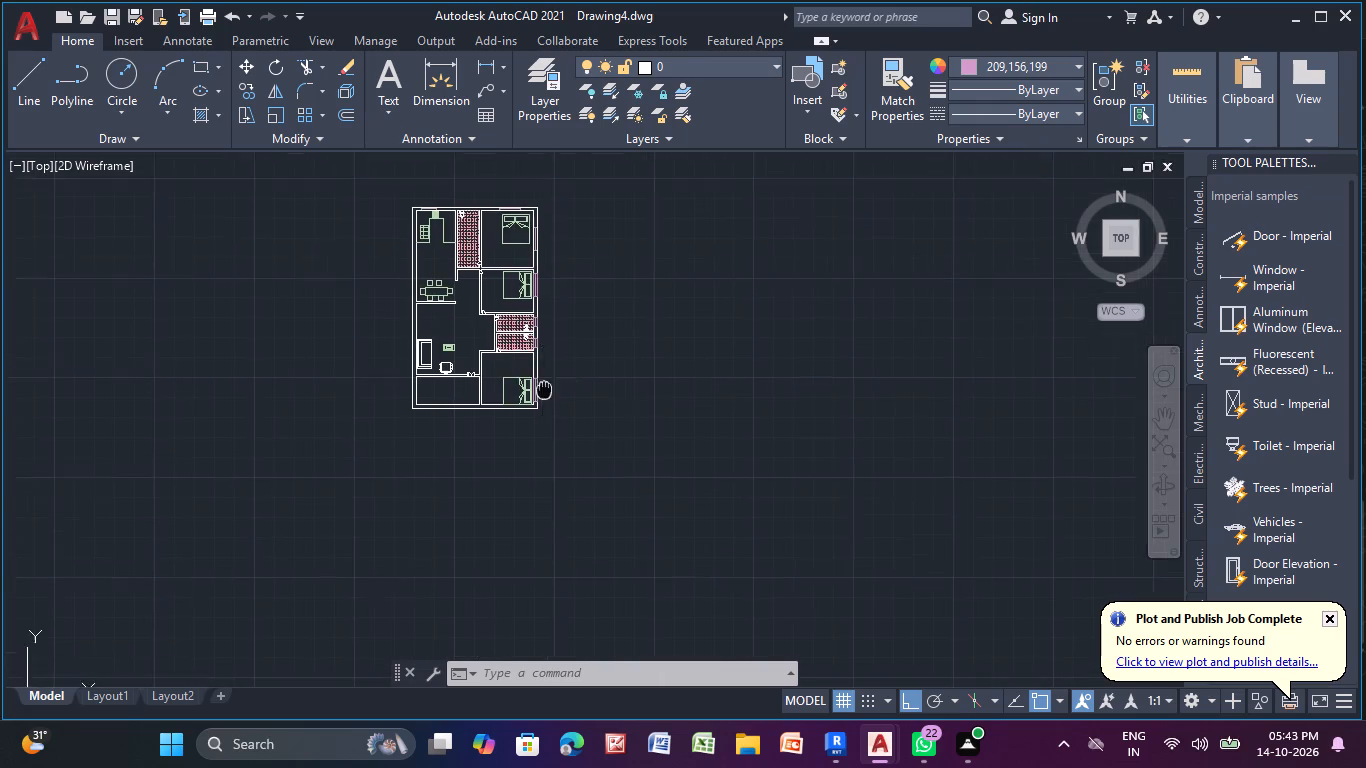
middle_click_drag(547, 395, 577, 461)
scroll(578, 448, "up", 4)
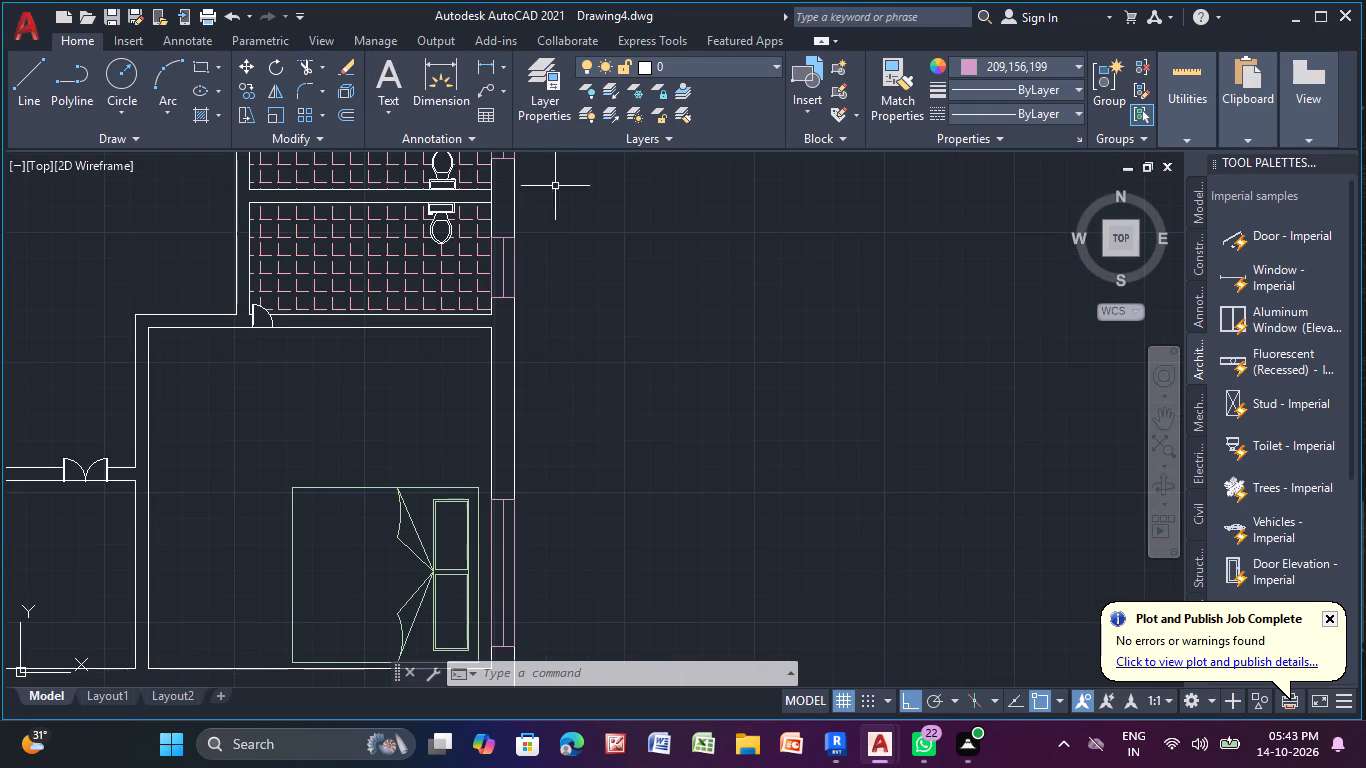
middle_click_drag(570, 571, 513, 355)
scroll(471, 351, "down", 1)
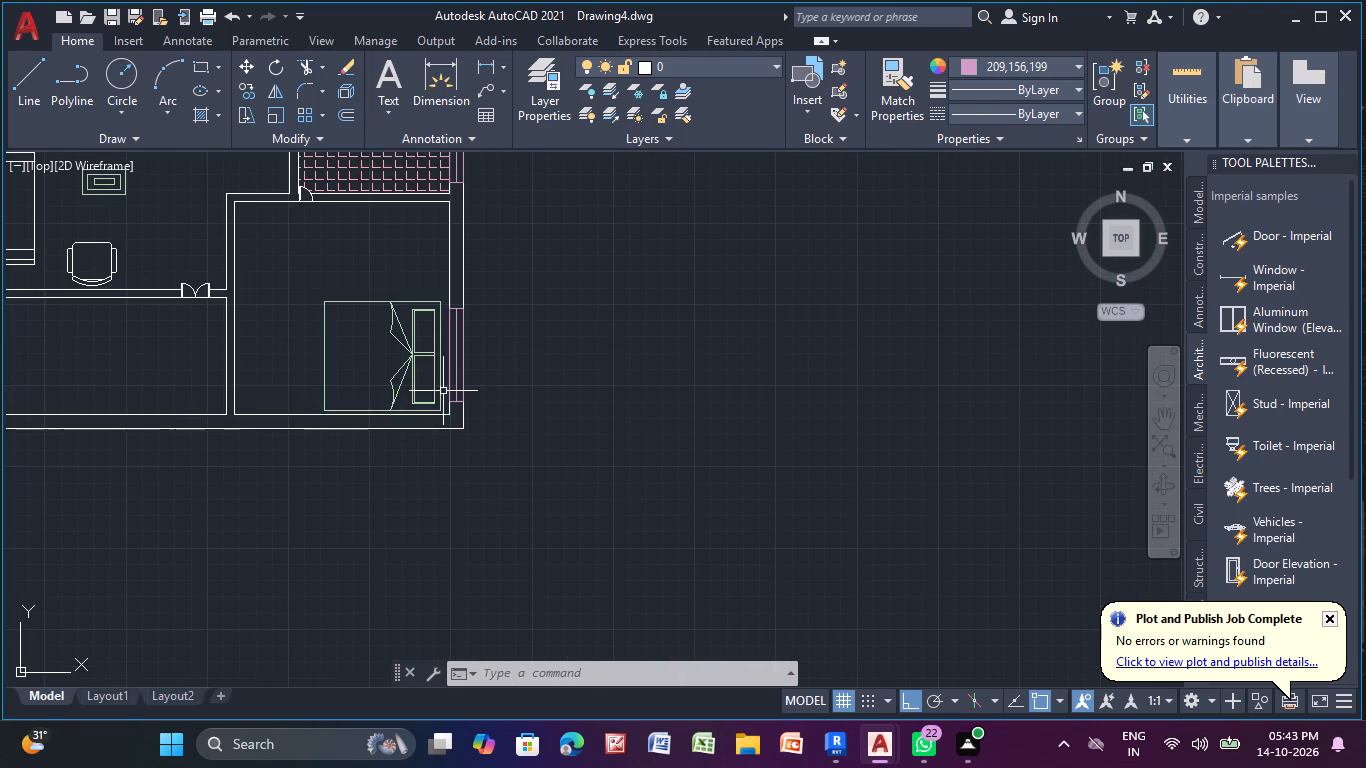
left_click(456, 326)
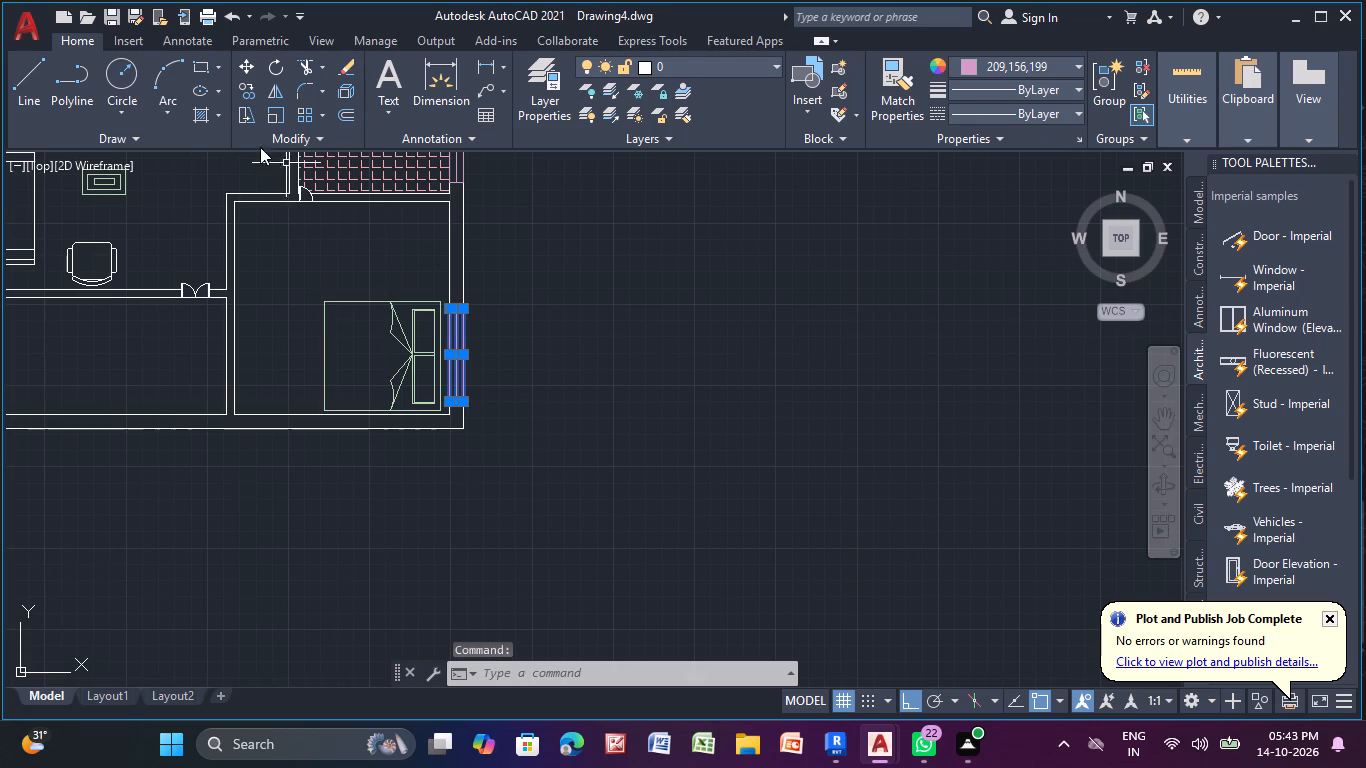
left_click(241, 63)
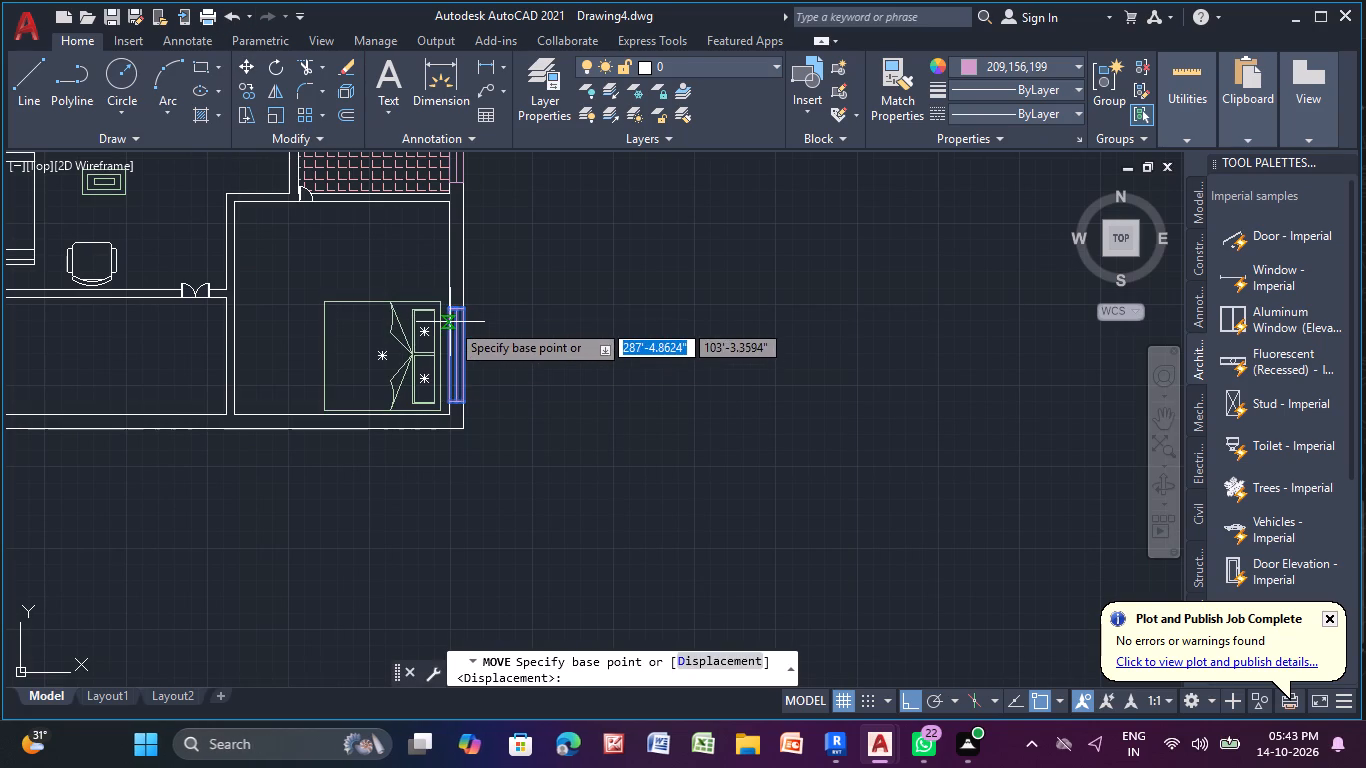
left_click(458, 311)
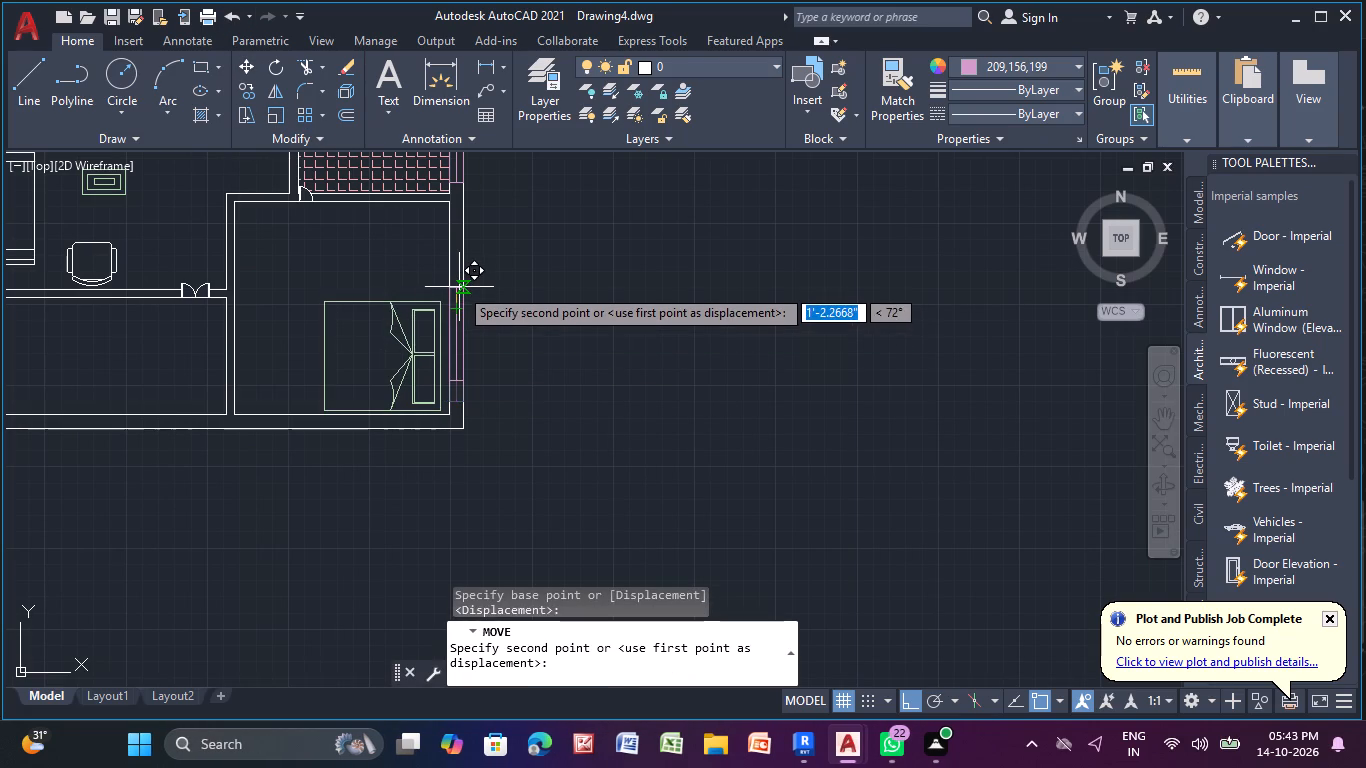
left_click(457, 285)
scroll(475, 312, "up", 2)
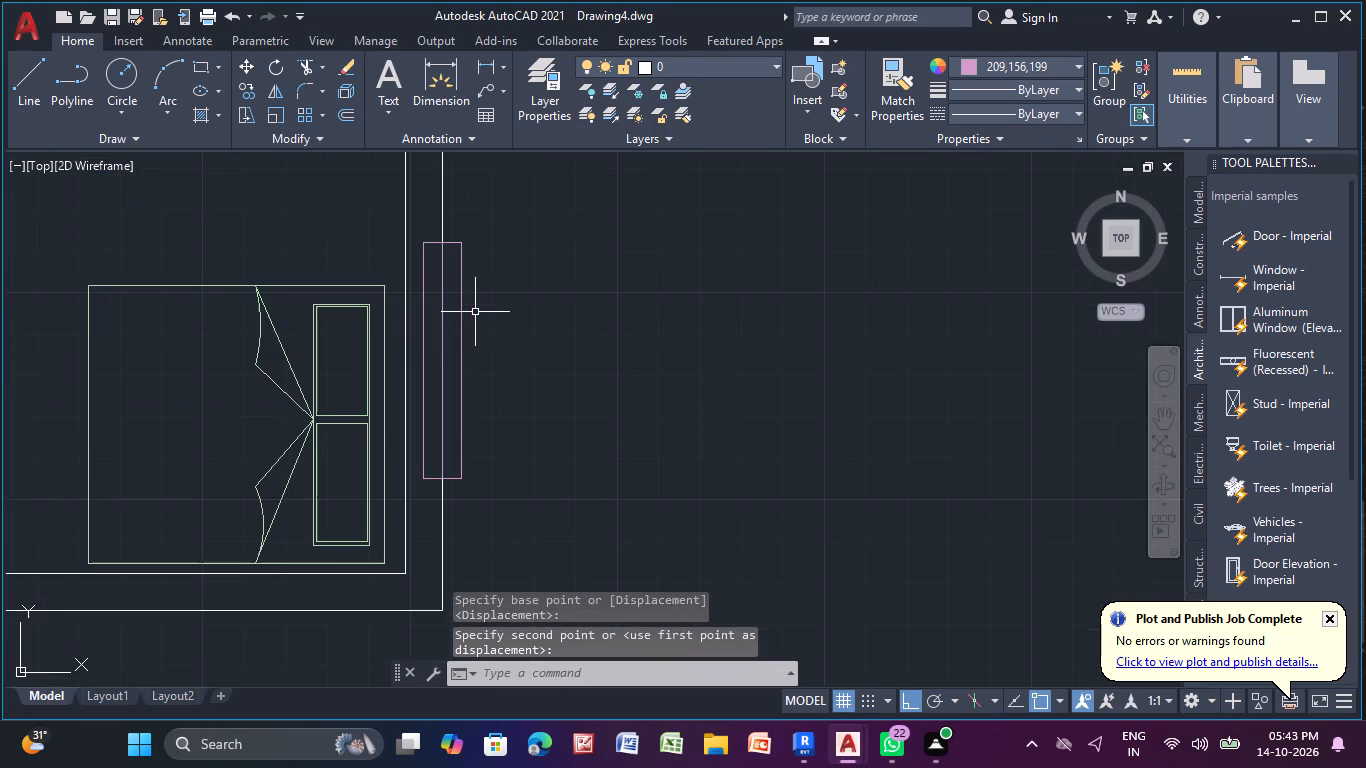
Move the bottom bedroom's window west by half its width, about 4.5", to fit it within the east wall.
left_click(464, 305)
left_click(585, 343)
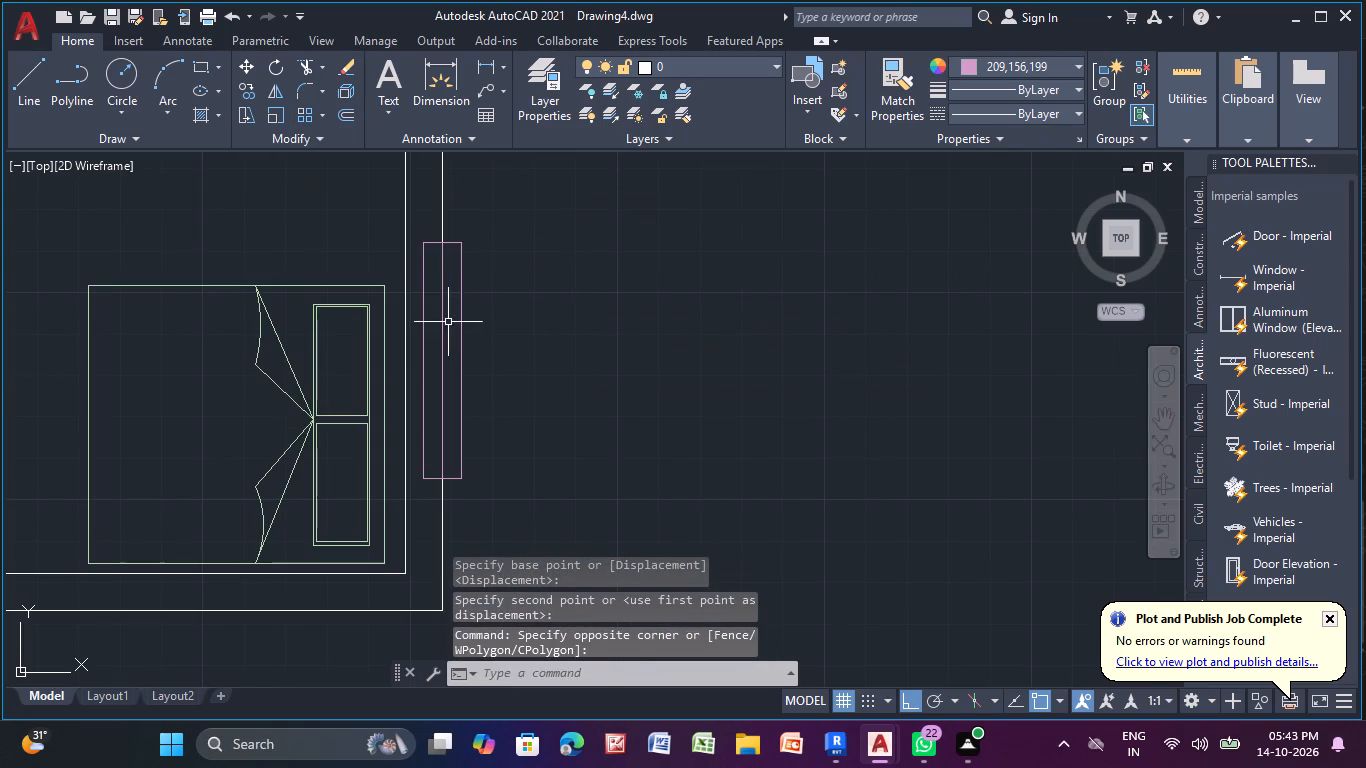
left_click(463, 308)
left_click(244, 64)
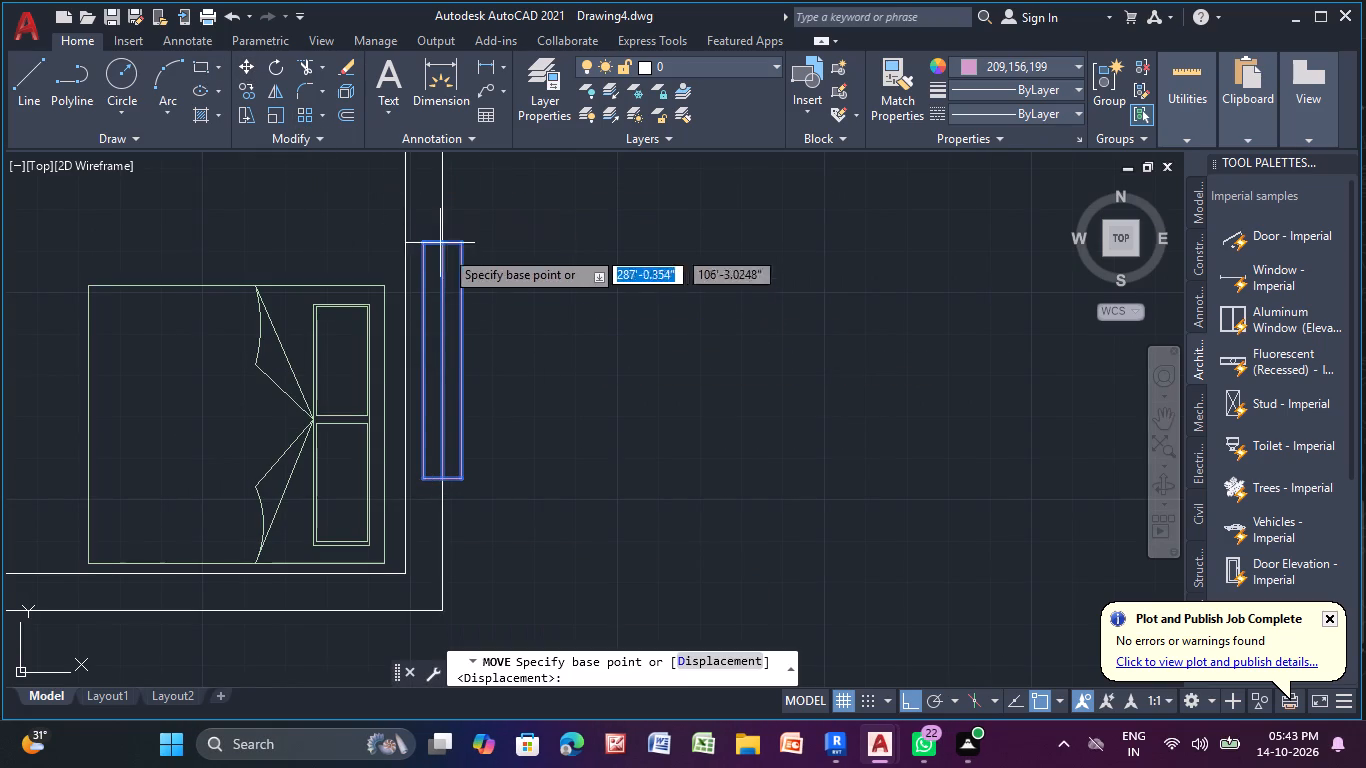
left_click(444, 344)
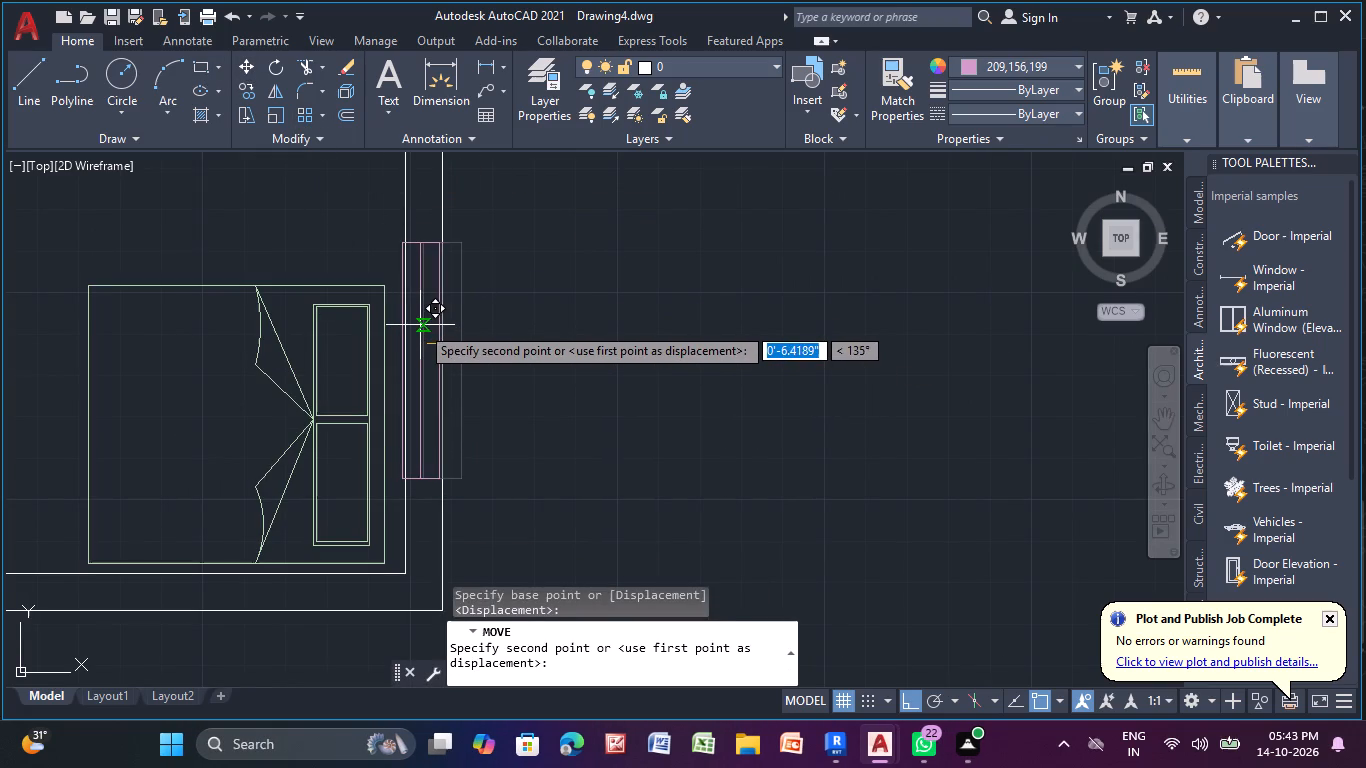
scroll(421, 324, "up", 3)
left_click(426, 320)
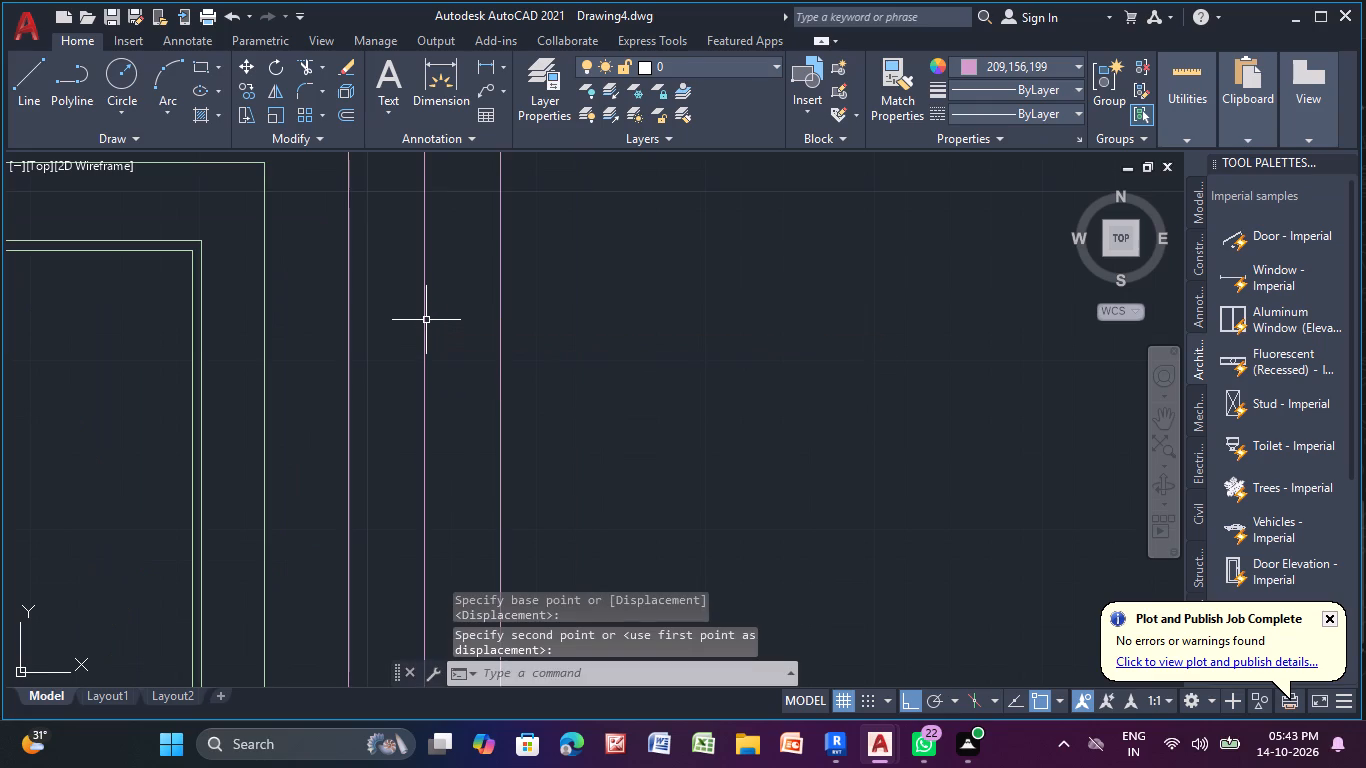
Draw a window about 6'-6" long with a centre line in the west wall beside the living room sofa.
scroll(426, 320, "down", 4)
scroll(522, 343, "down", 3)
middle_click_drag(518, 349, 773, 454)
scroll(773, 454, "up", 1)
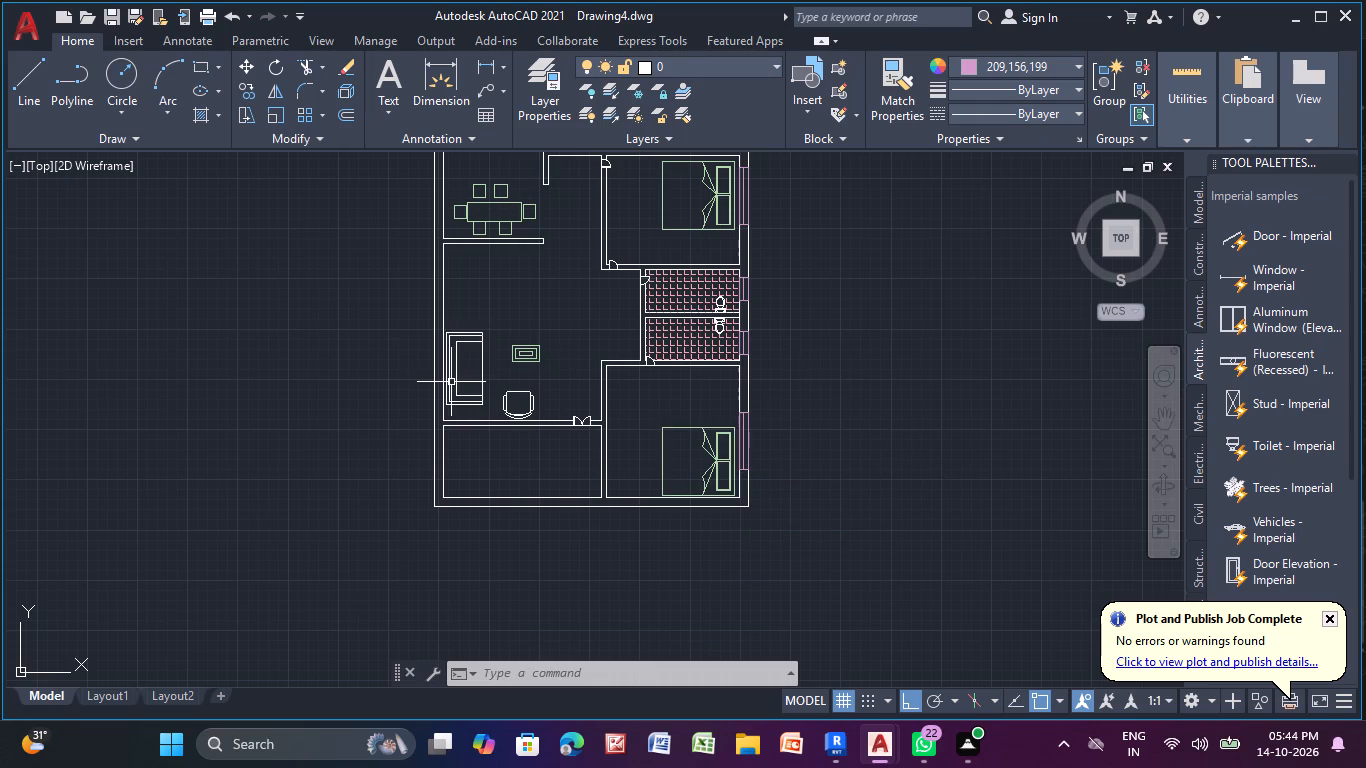
middle_click_drag(448, 424, 417, 443)
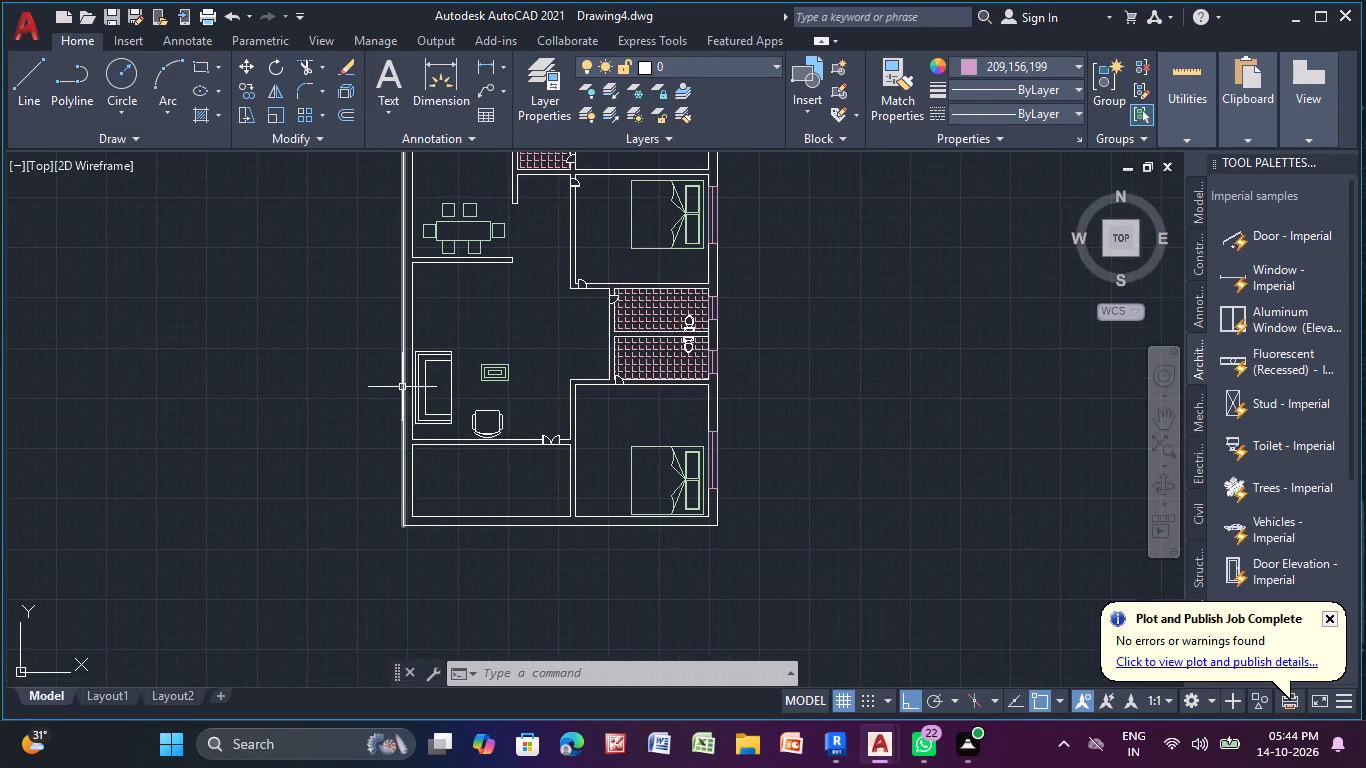
left_click(20, 78)
scroll(409, 338, "up", 2)
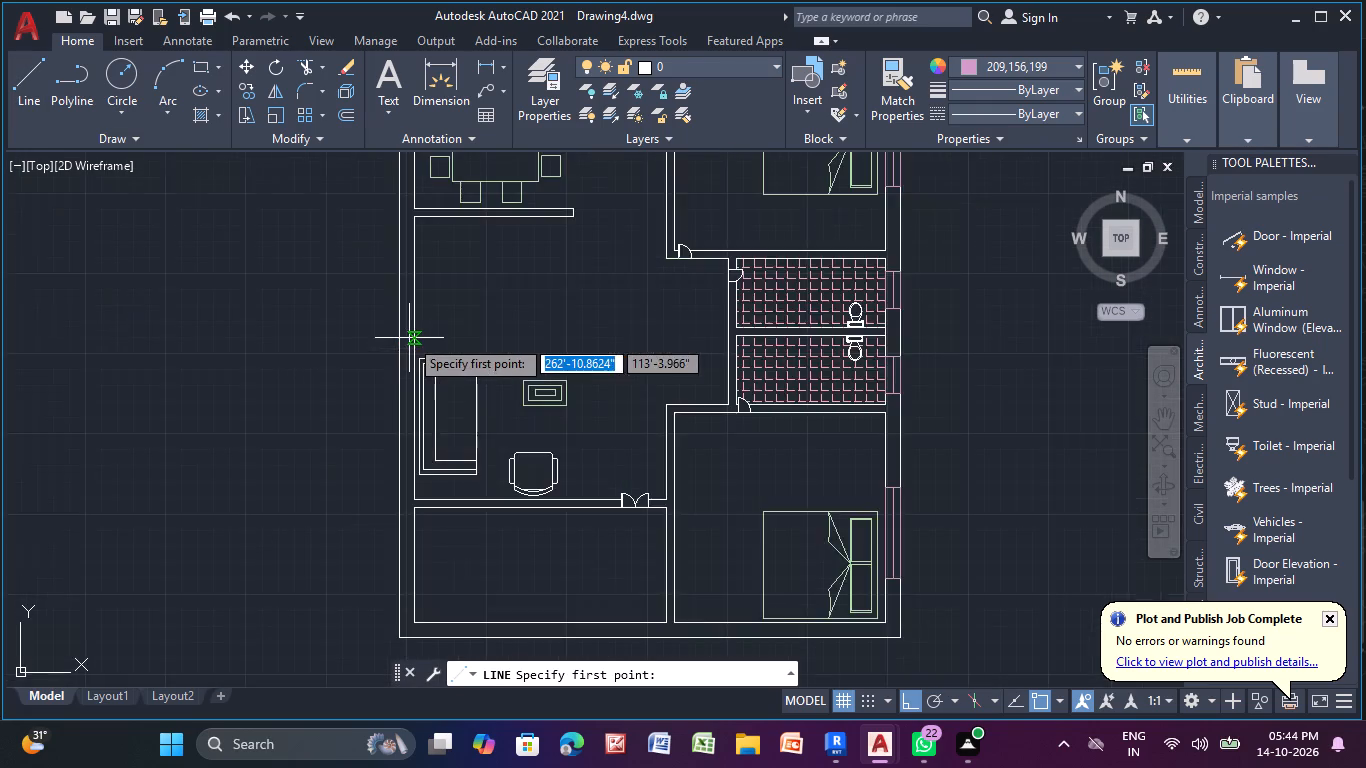
scroll(409, 338, "up", 1)
scroll(403, 285, "down", 2)
middle_click_drag(404, 285, 390, 230)
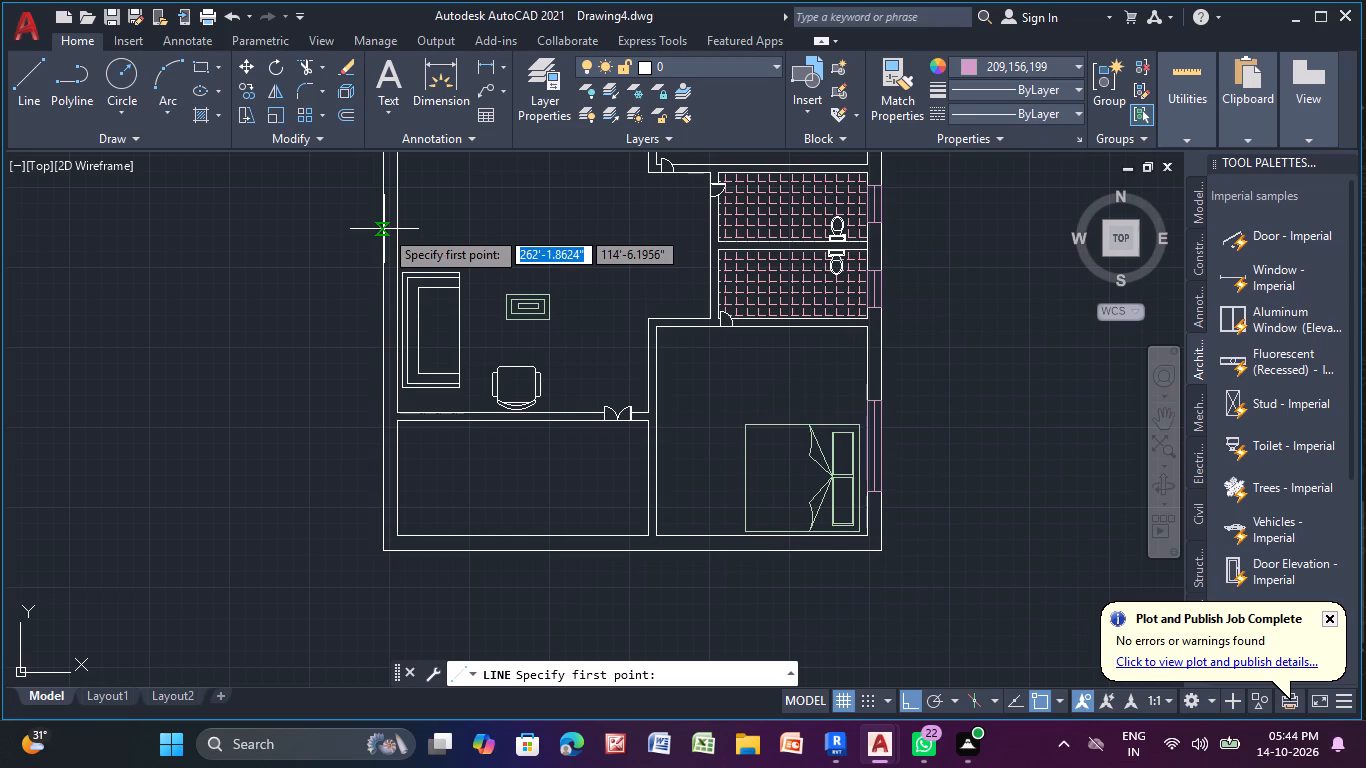
left_click(384, 229)
left_click(396, 230)
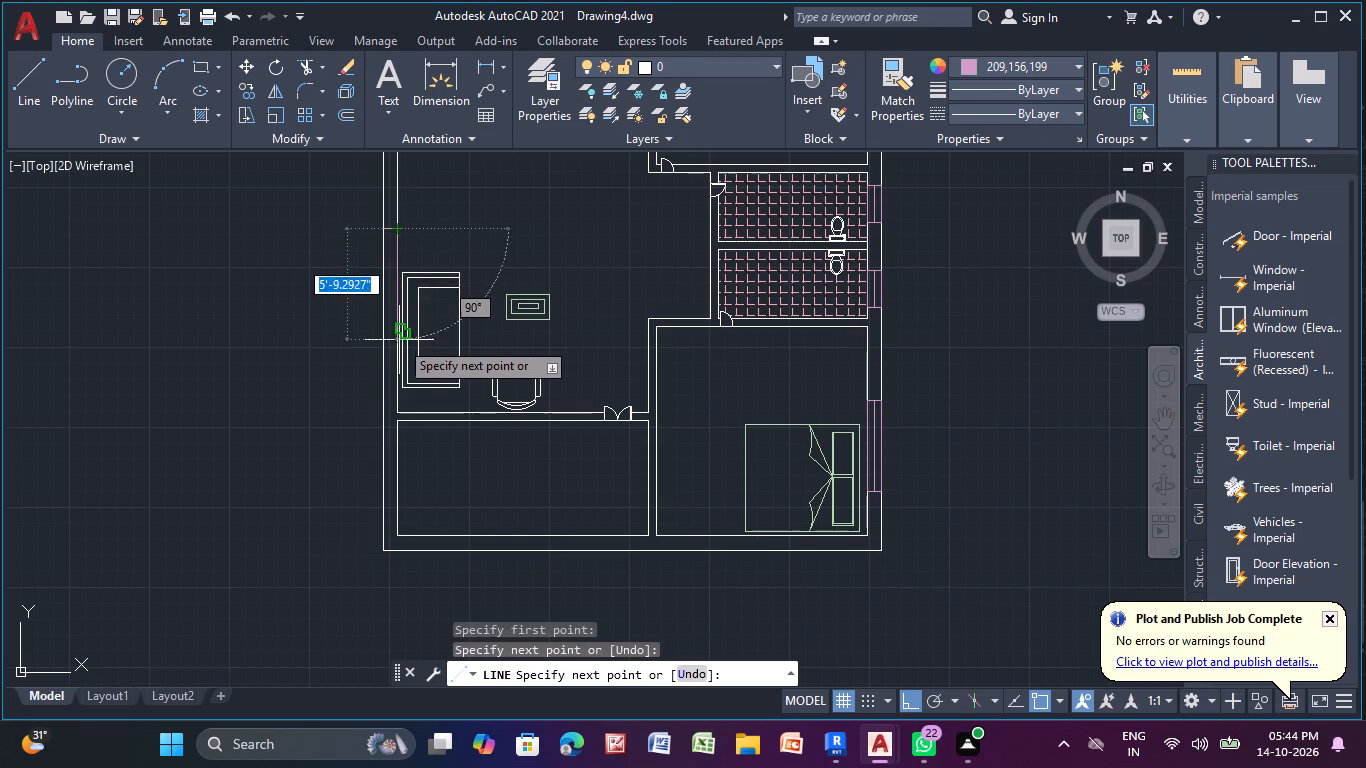
scroll(397, 343, "up", 2)
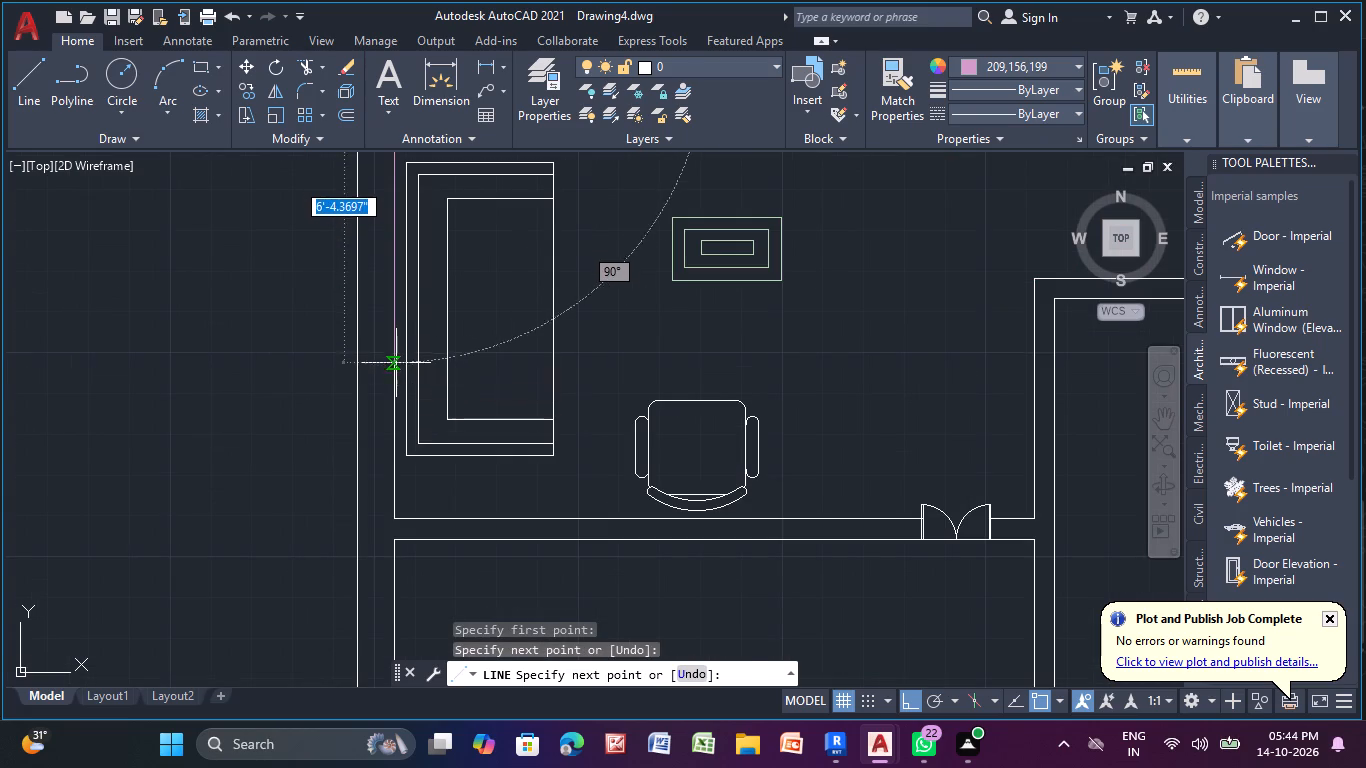
left_click(397, 373)
left_click(359, 371)
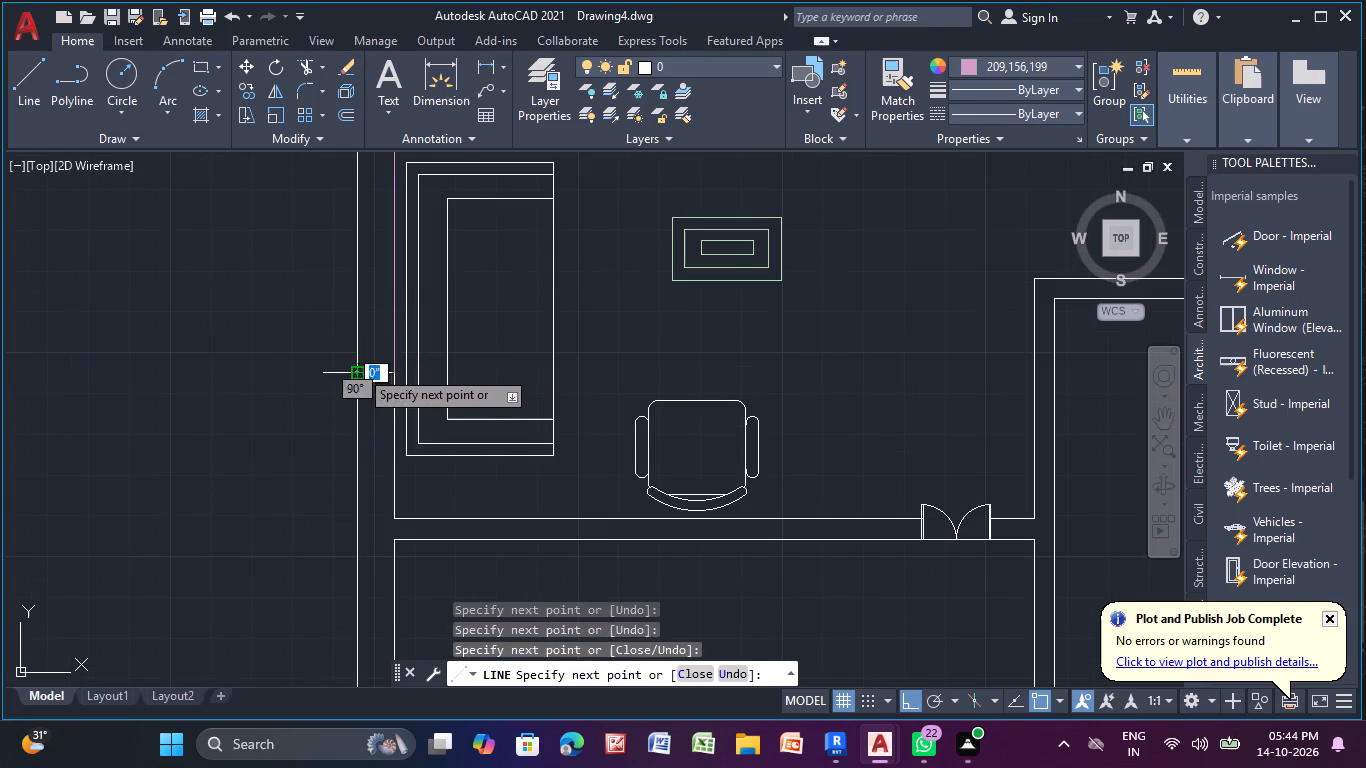
middle_click_drag(343, 229, 278, 495)
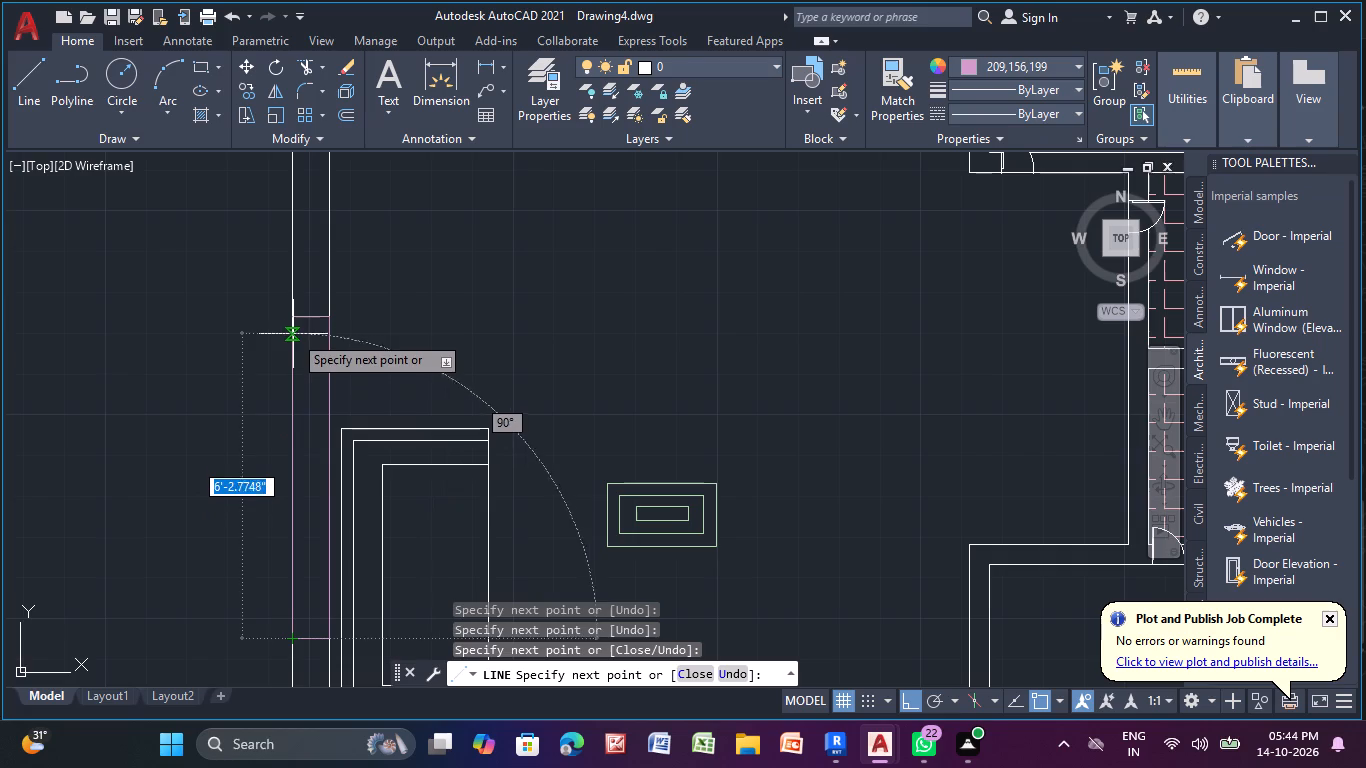
left_click(289, 322)
left_click(309, 322)
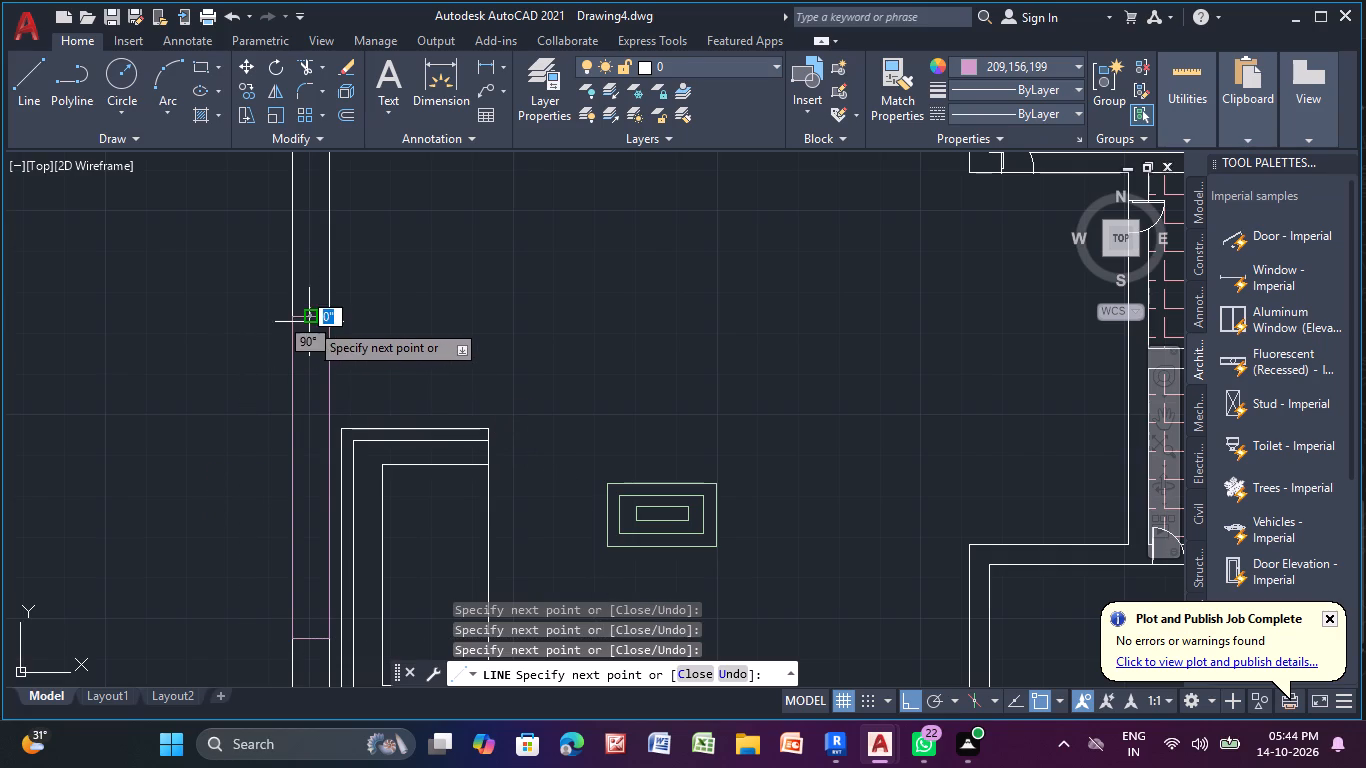
left_click(310, 631)
right_click(342, 406)
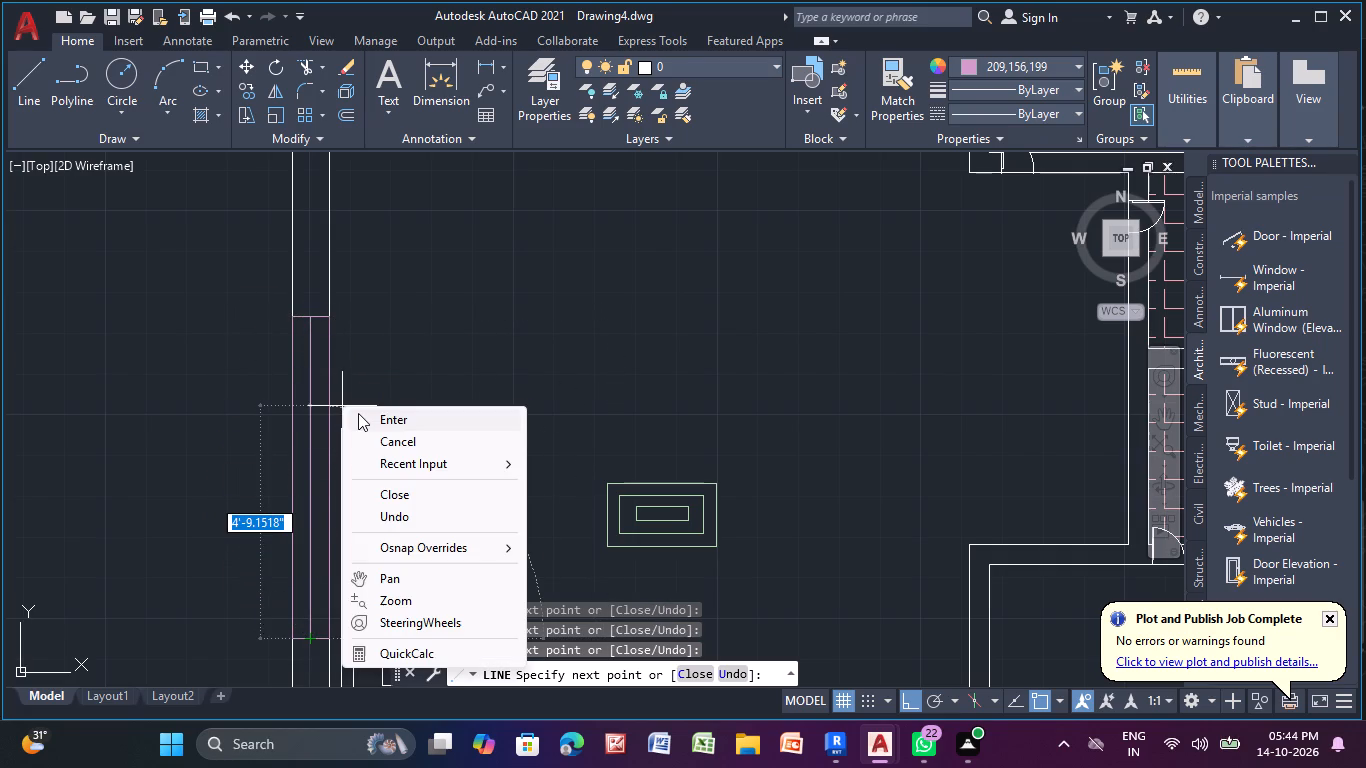
left_click(406, 412)
Draw a window about 5'-8" long with a centre line in the west wall by the dining area.
scroll(406, 412, "down", 2)
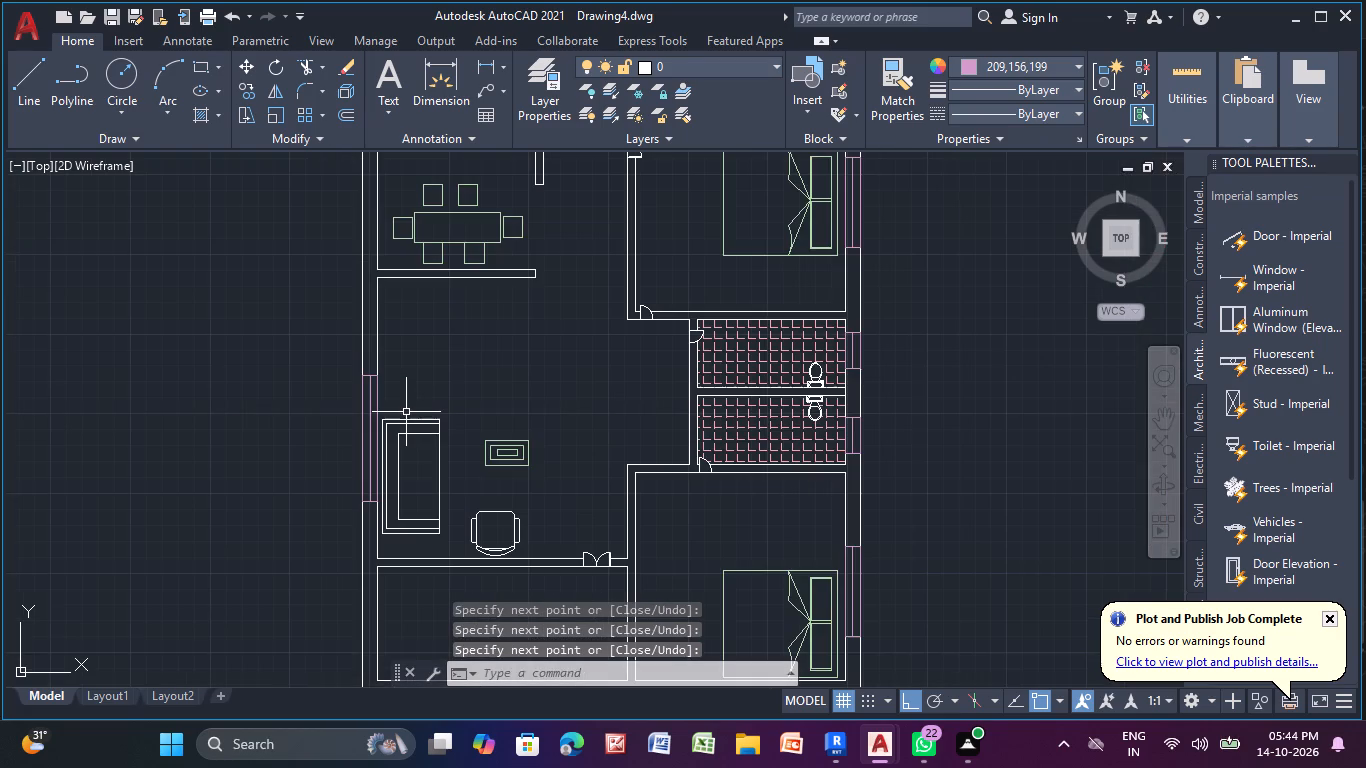
scroll(495, 311, "down", 2)
middle_click_drag(490, 324, 475, 498)
scroll(440, 466, "up", 3)
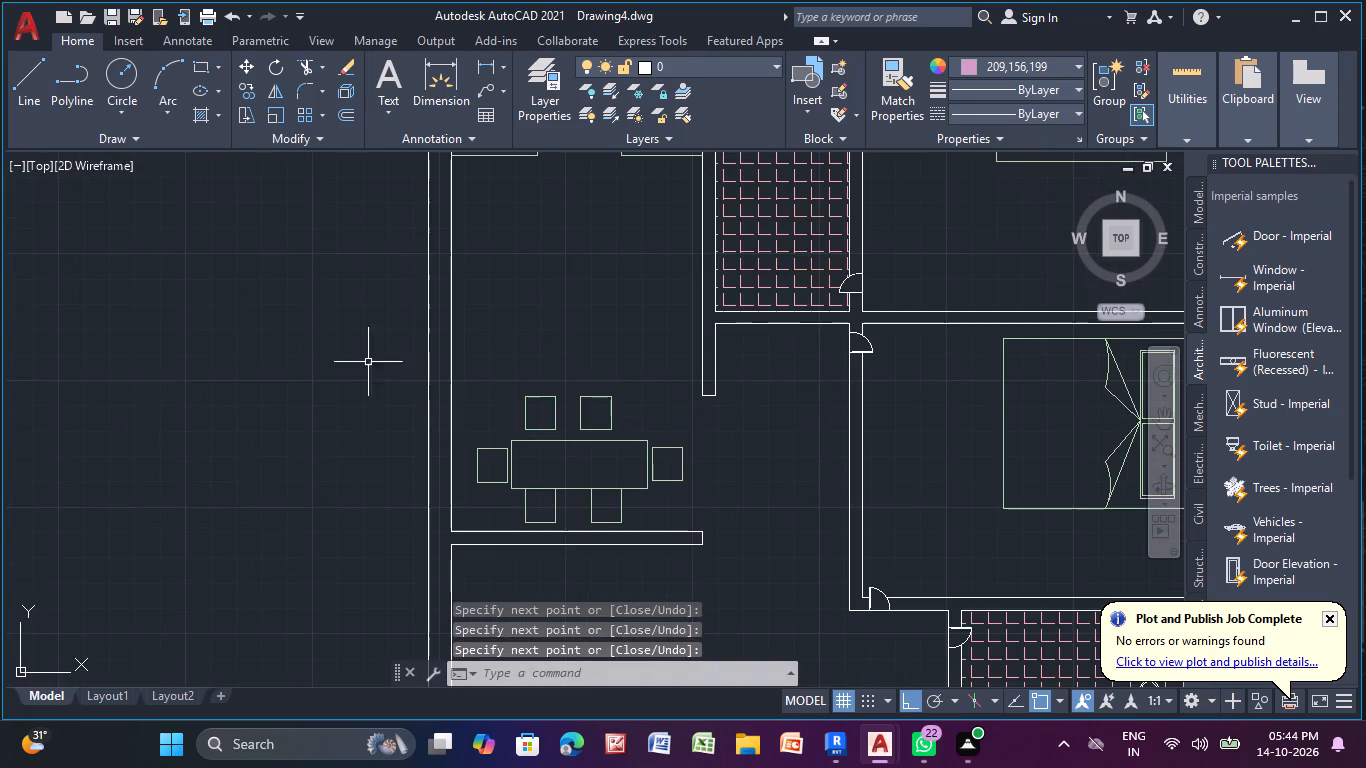
left_click(35, 57)
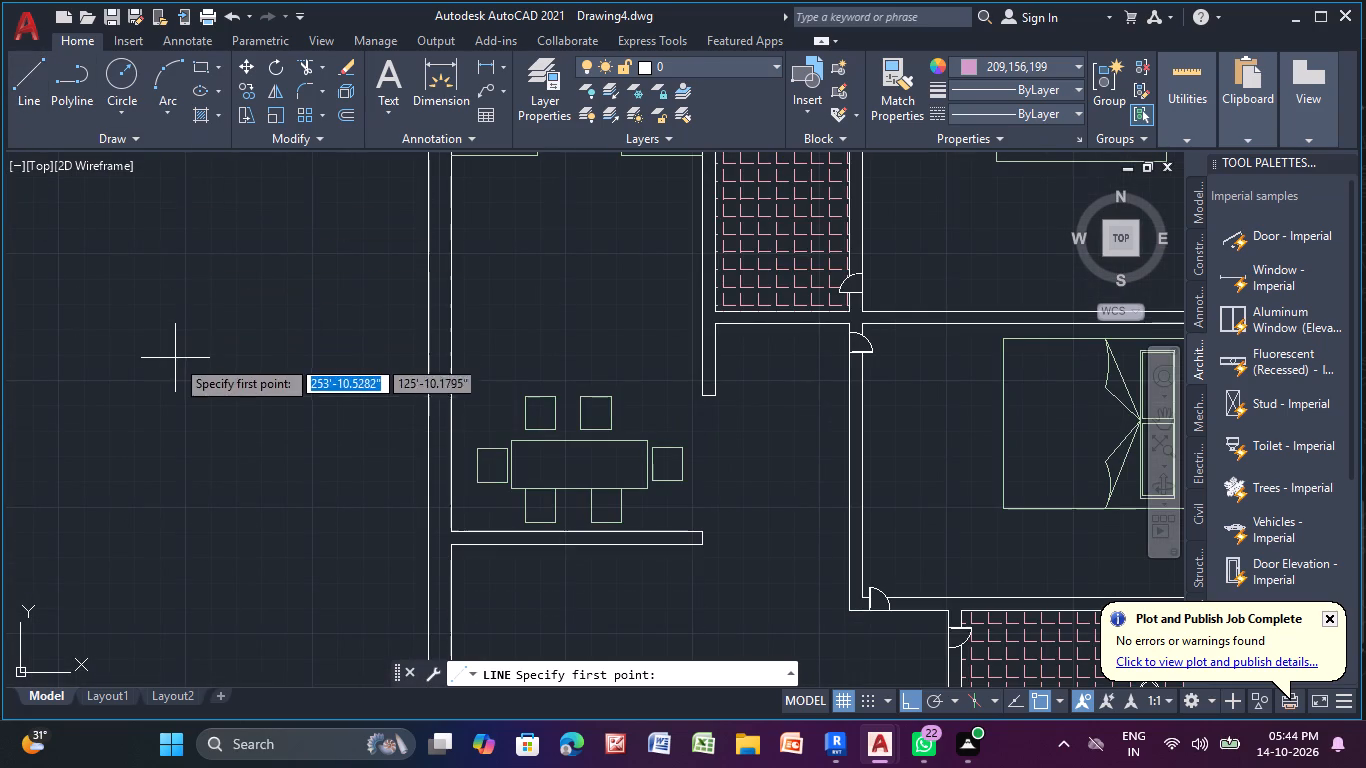
middle_click_drag(167, 380, 13, 506)
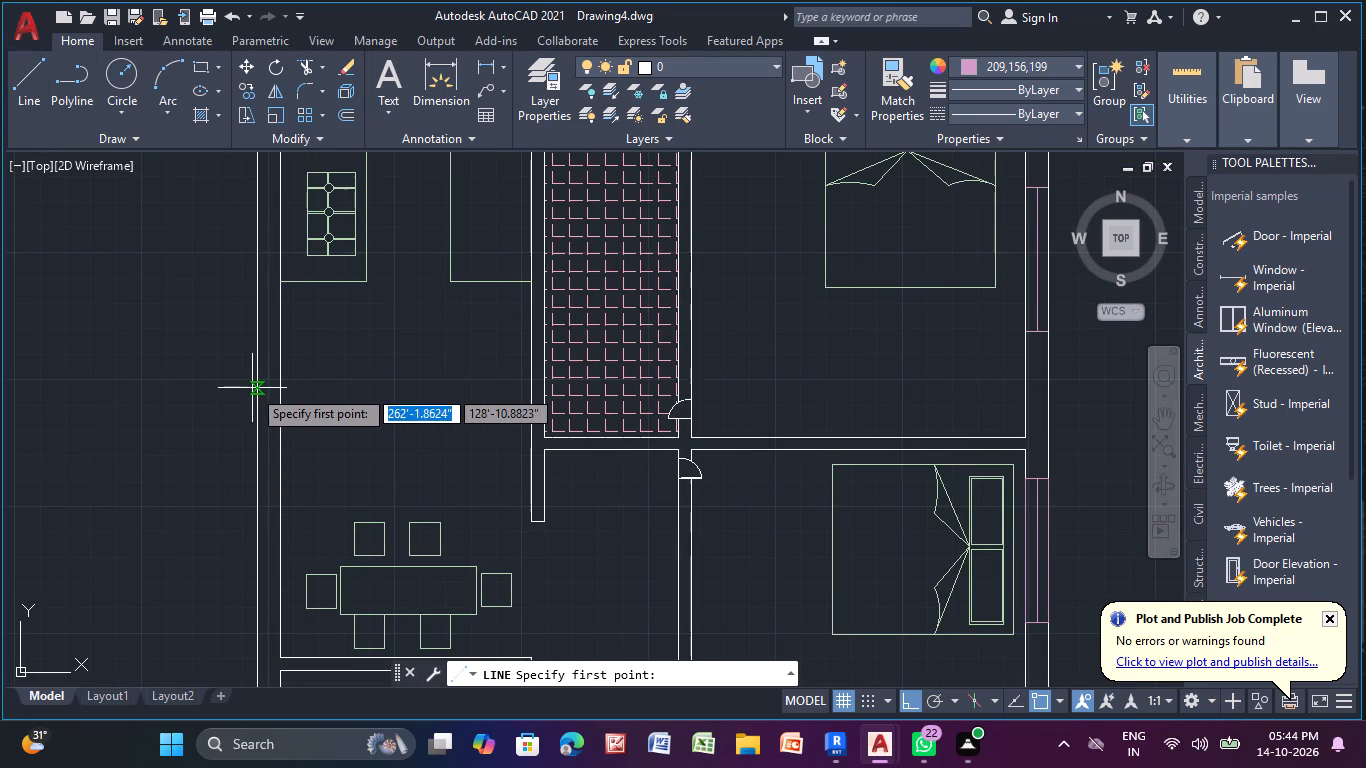
left_click(259, 391)
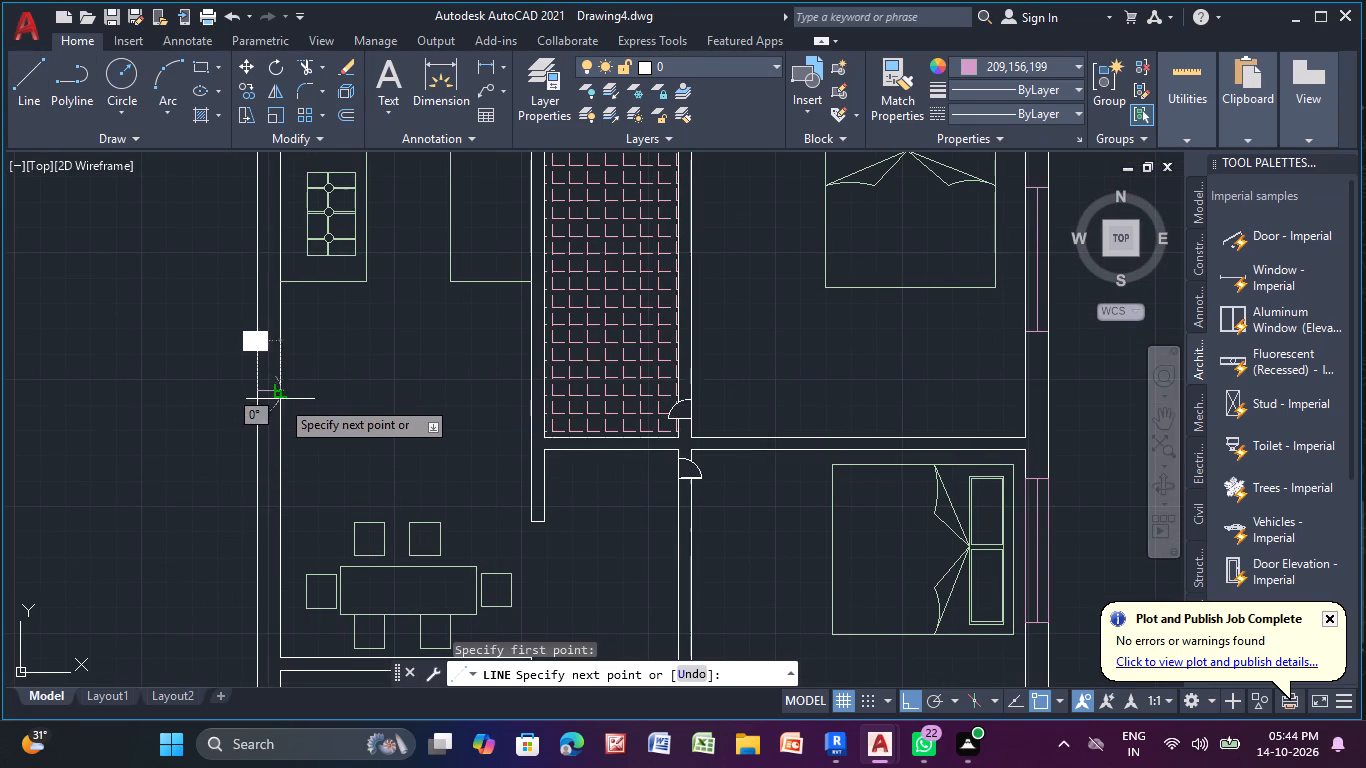
left_click(282, 399)
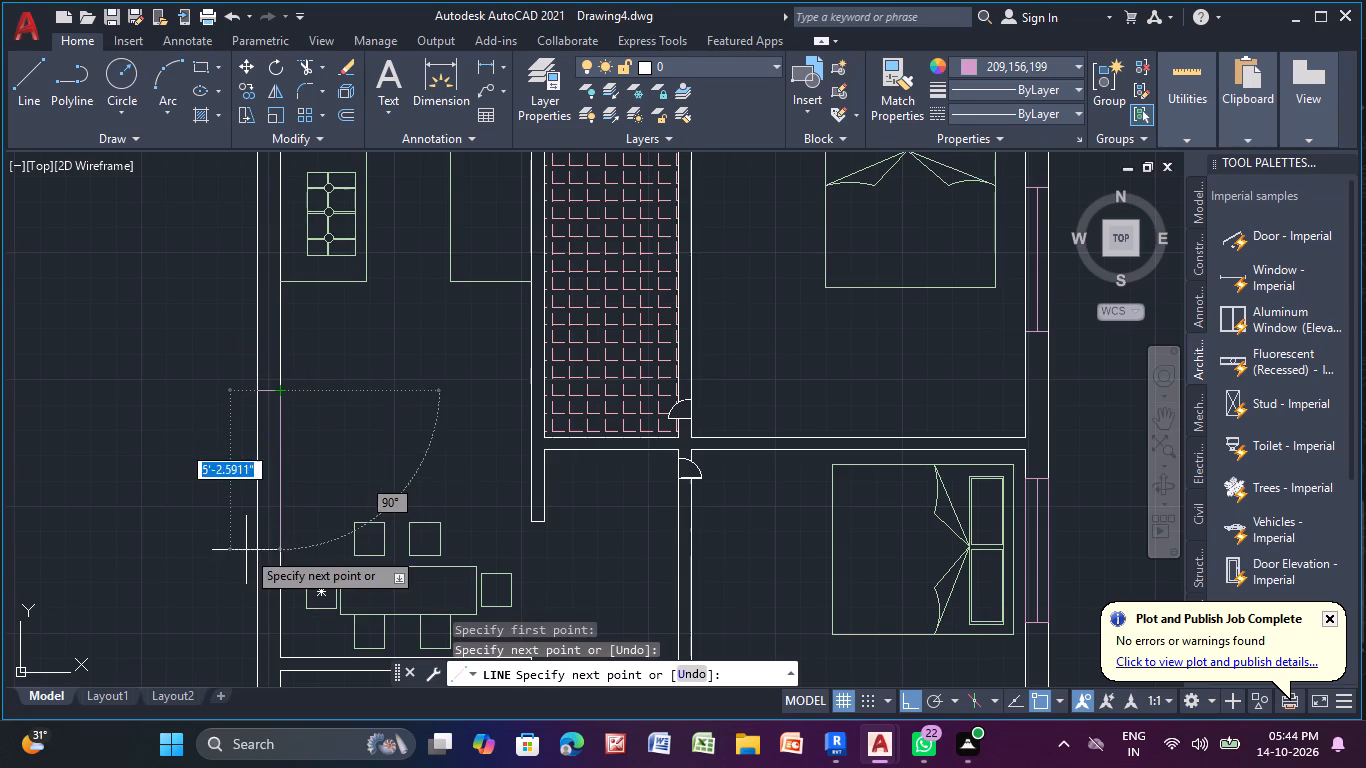
left_click(279, 564)
left_click(252, 558)
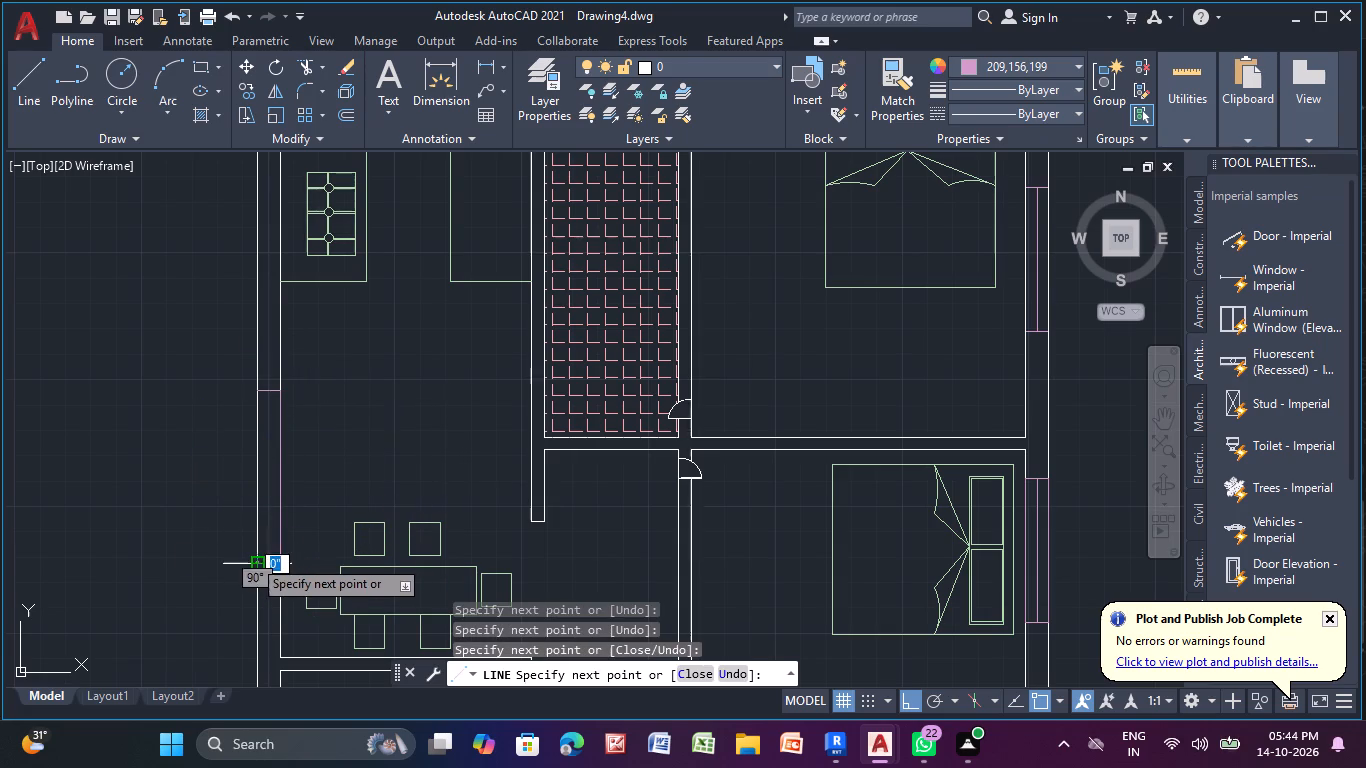
left_click(251, 394)
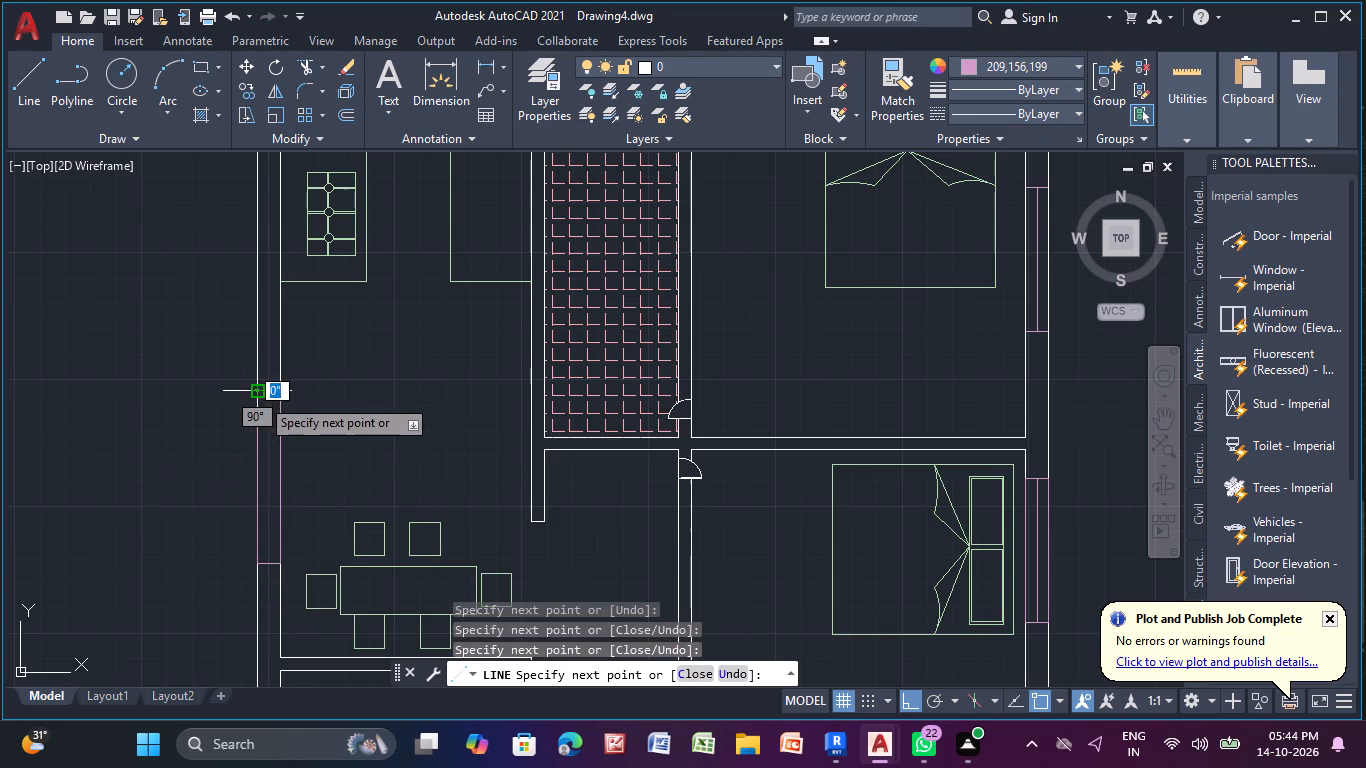
left_click(268, 393)
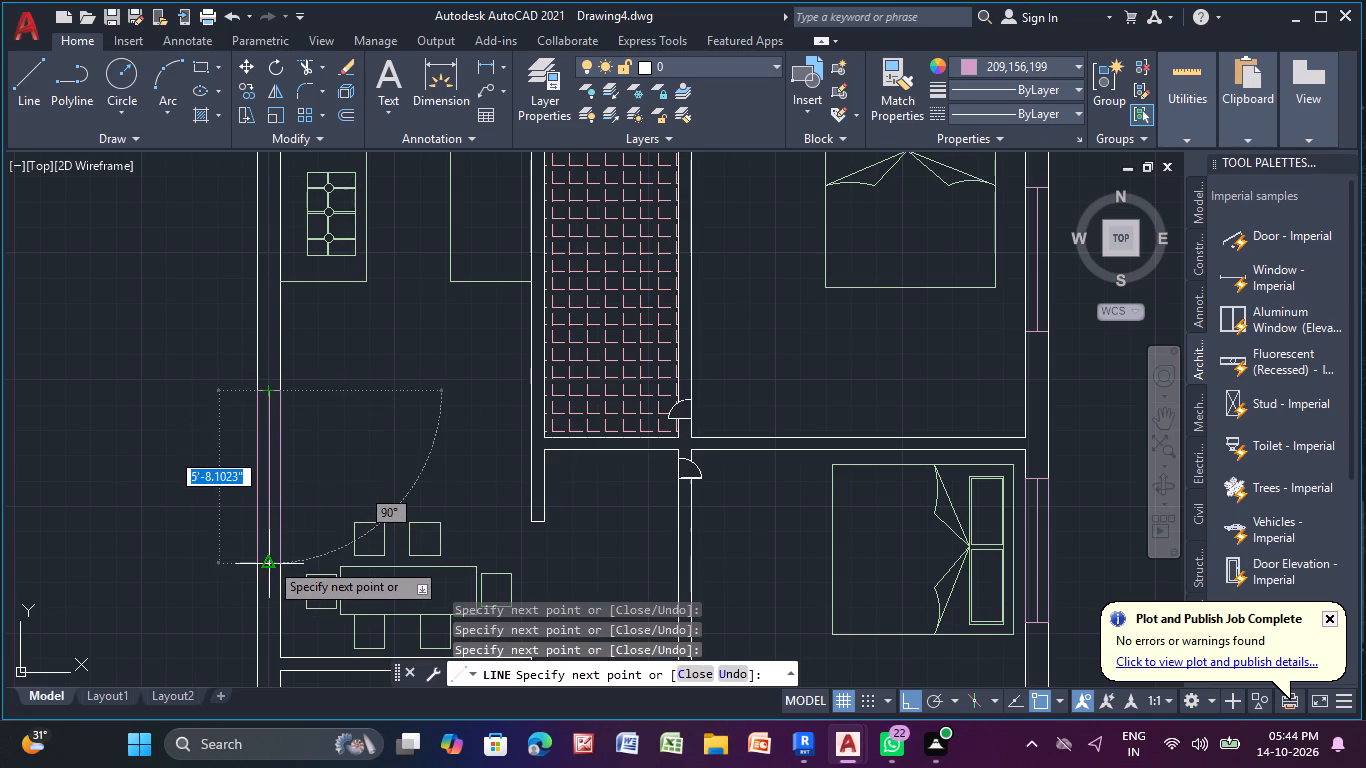
left_click(269, 561)
right_click(317, 507)
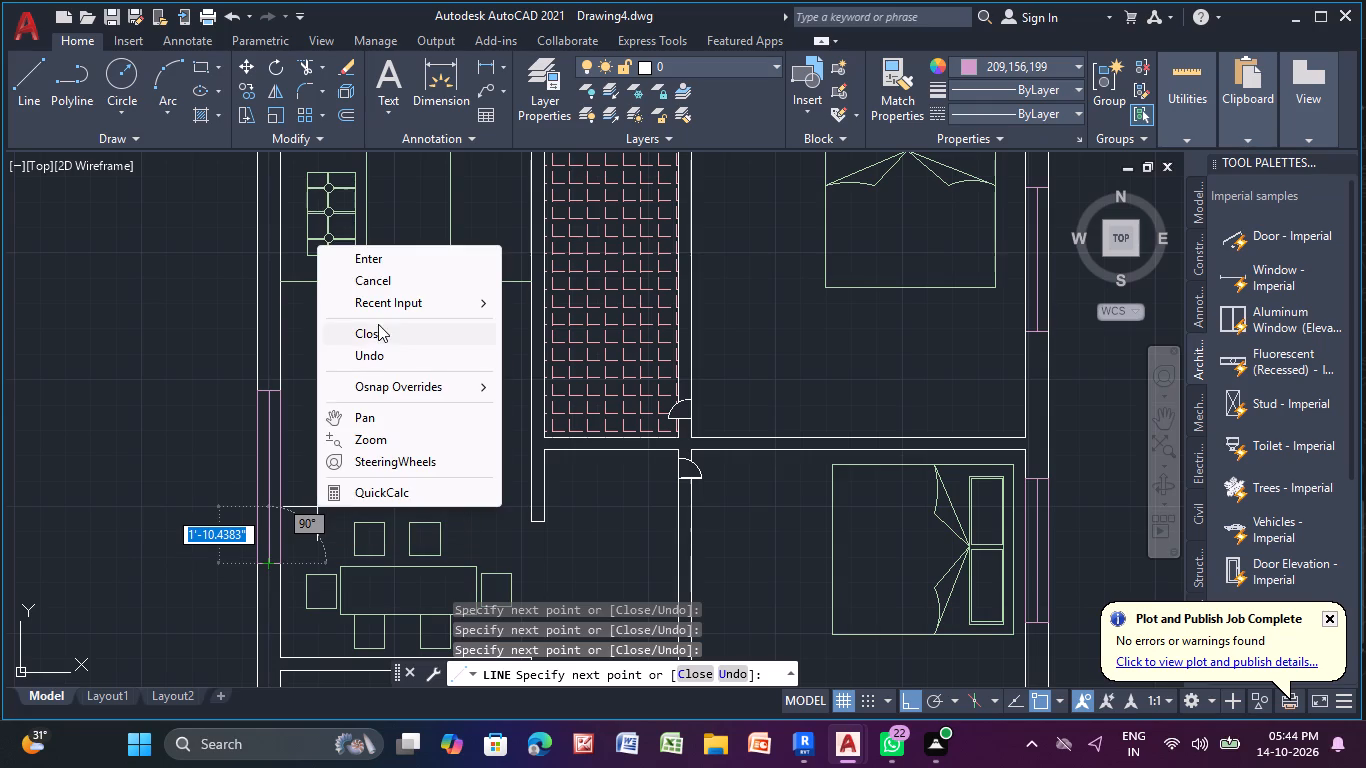
left_click(365, 256)
Set the current object colour to 152,152,204.
scroll(365, 256, "down", 3)
middle_click_drag(391, 303, 367, 316)
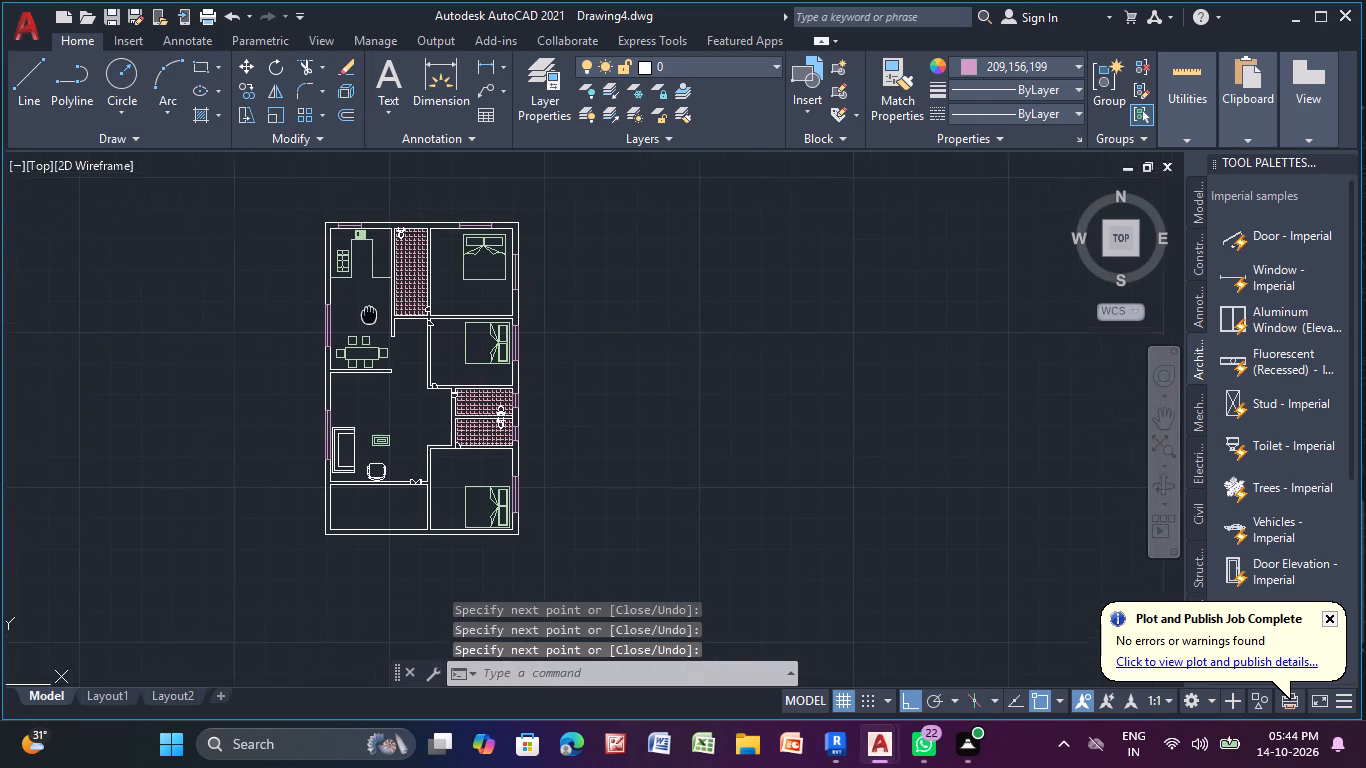
middle_click_drag(367, 316, 343, 326)
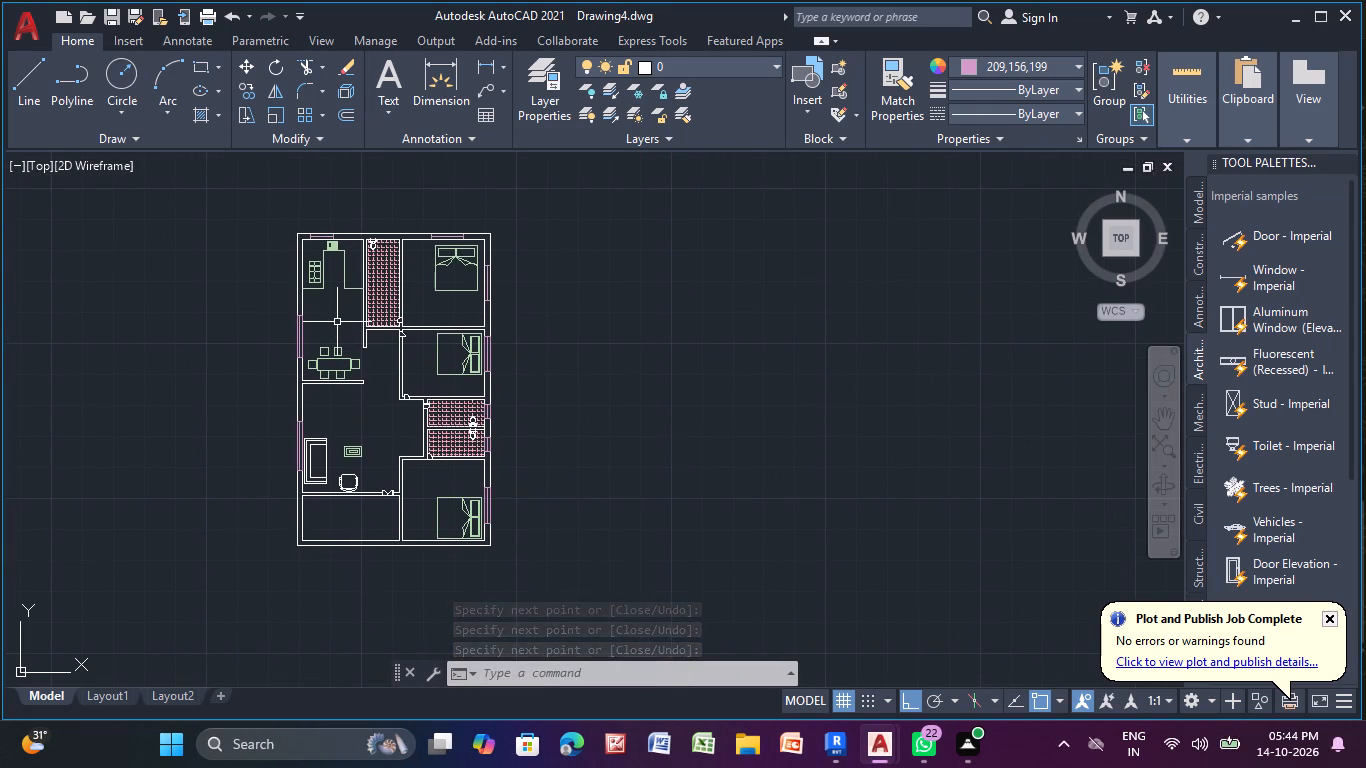
left_click(1052, 64)
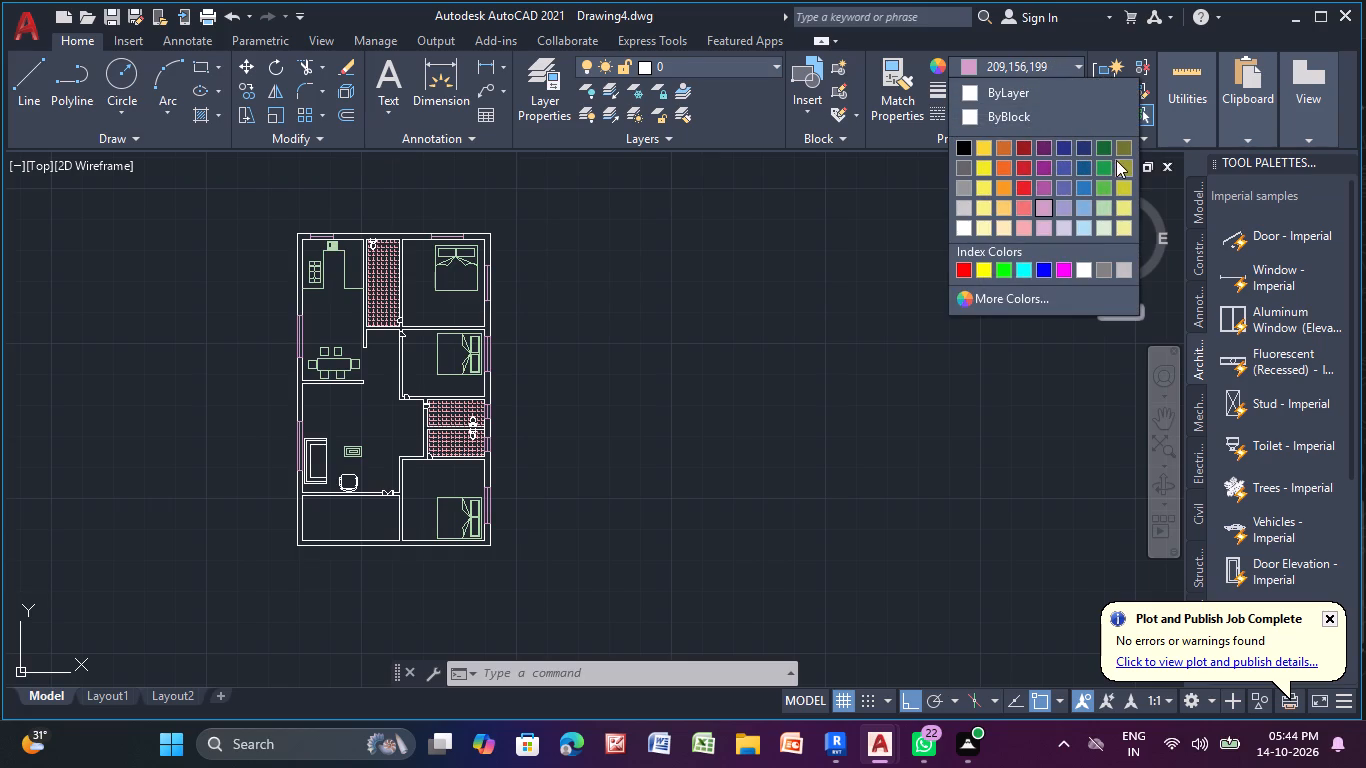
left_click_drag(1122, 169, 1058, 206)
Set the current object colour to the blue 39,118,187.
left_click_drag(1058, 206, 1106, 212)
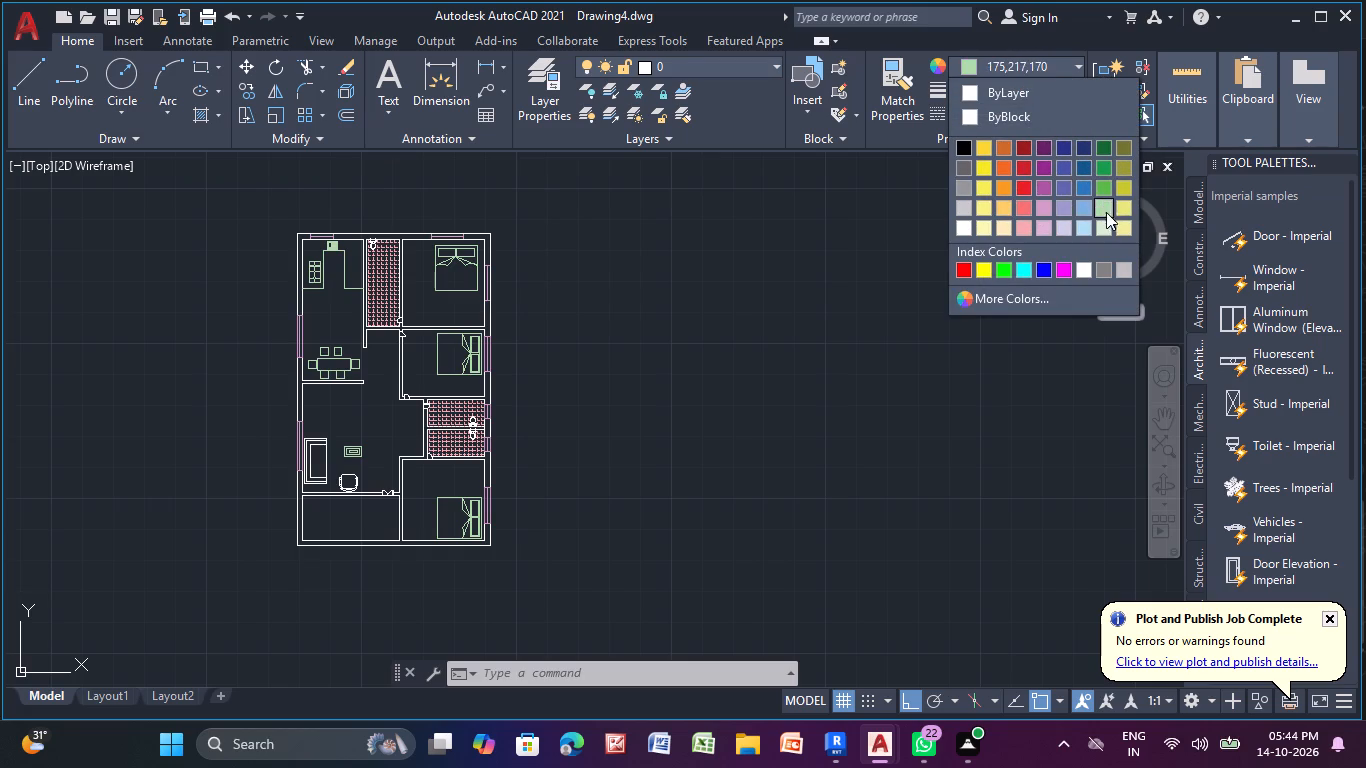
left_click_drag(1106, 212, 1028, 202)
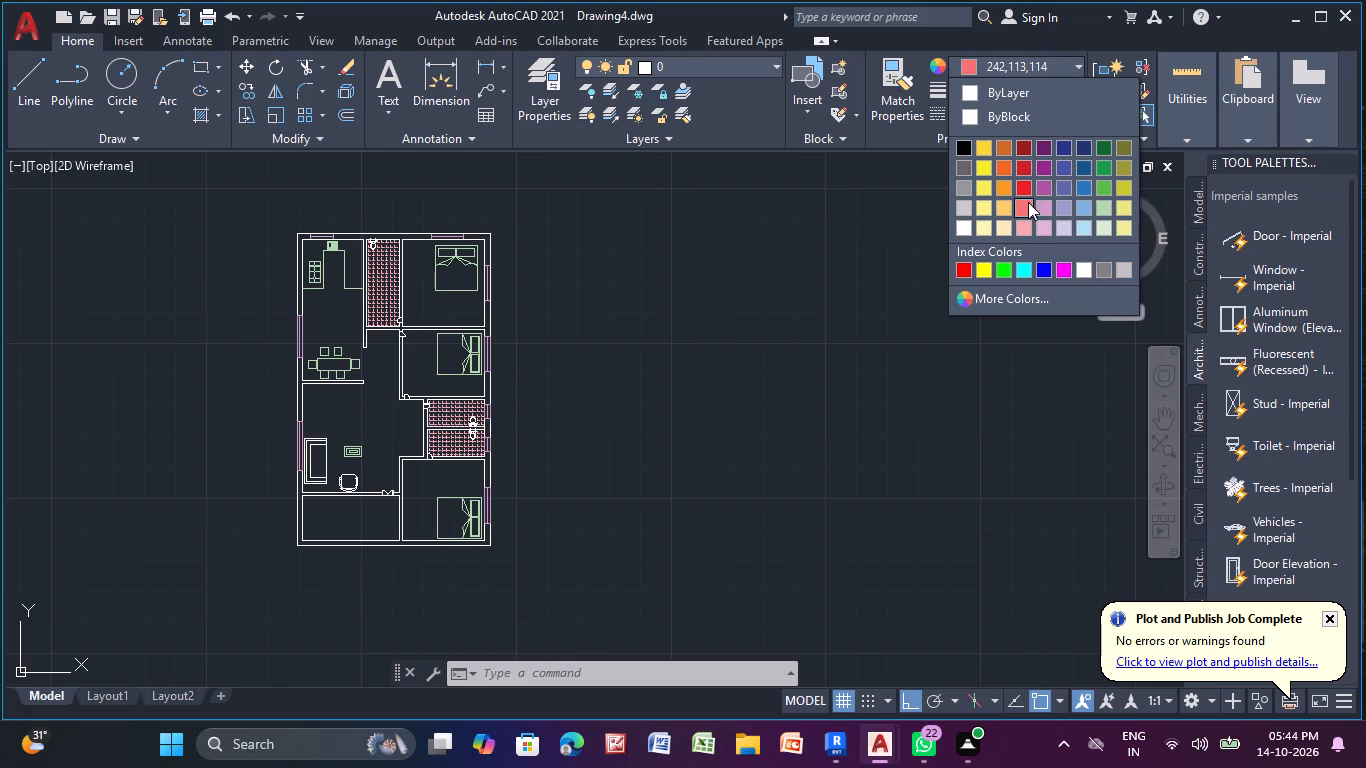
left_click_drag(1028, 202, 1029, 180)
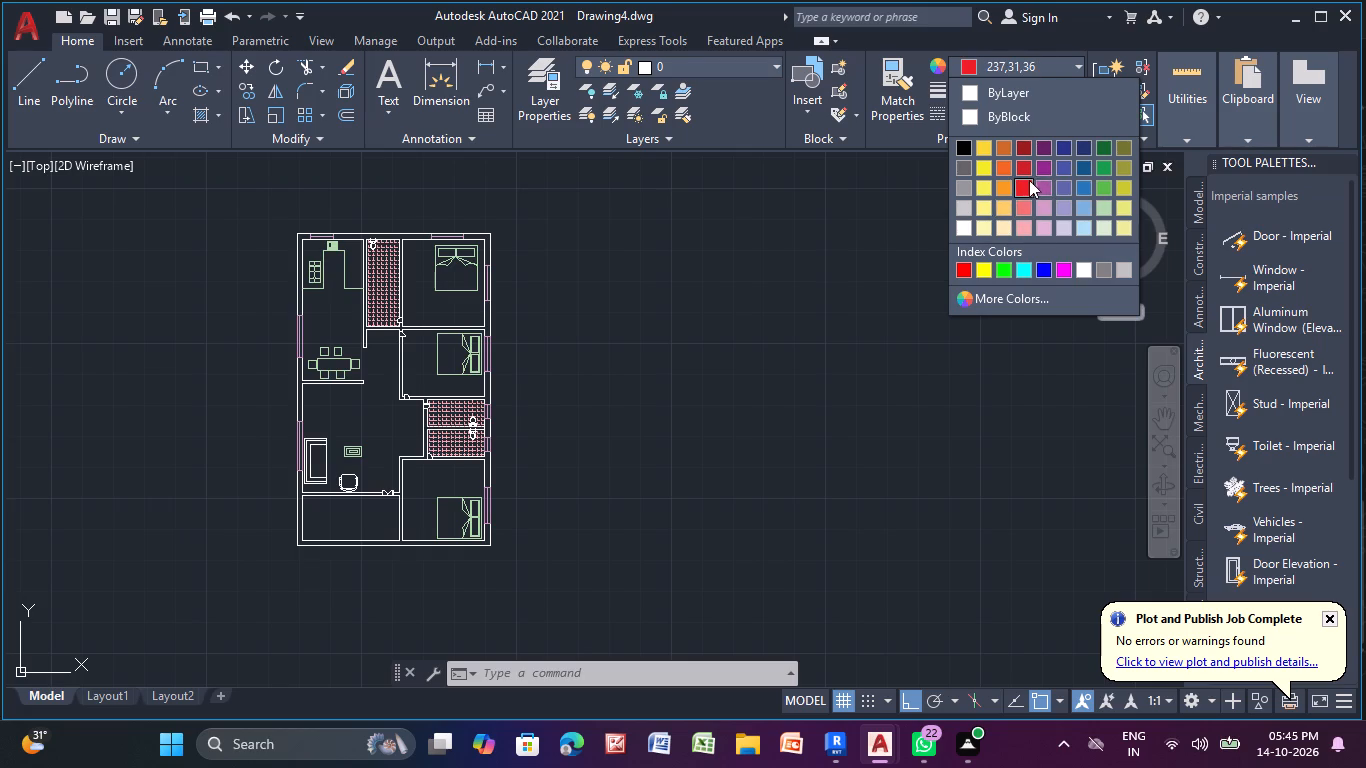
left_click_drag(1029, 180, 1034, 190)
left_click_drag(1034, 190, 1044, 186)
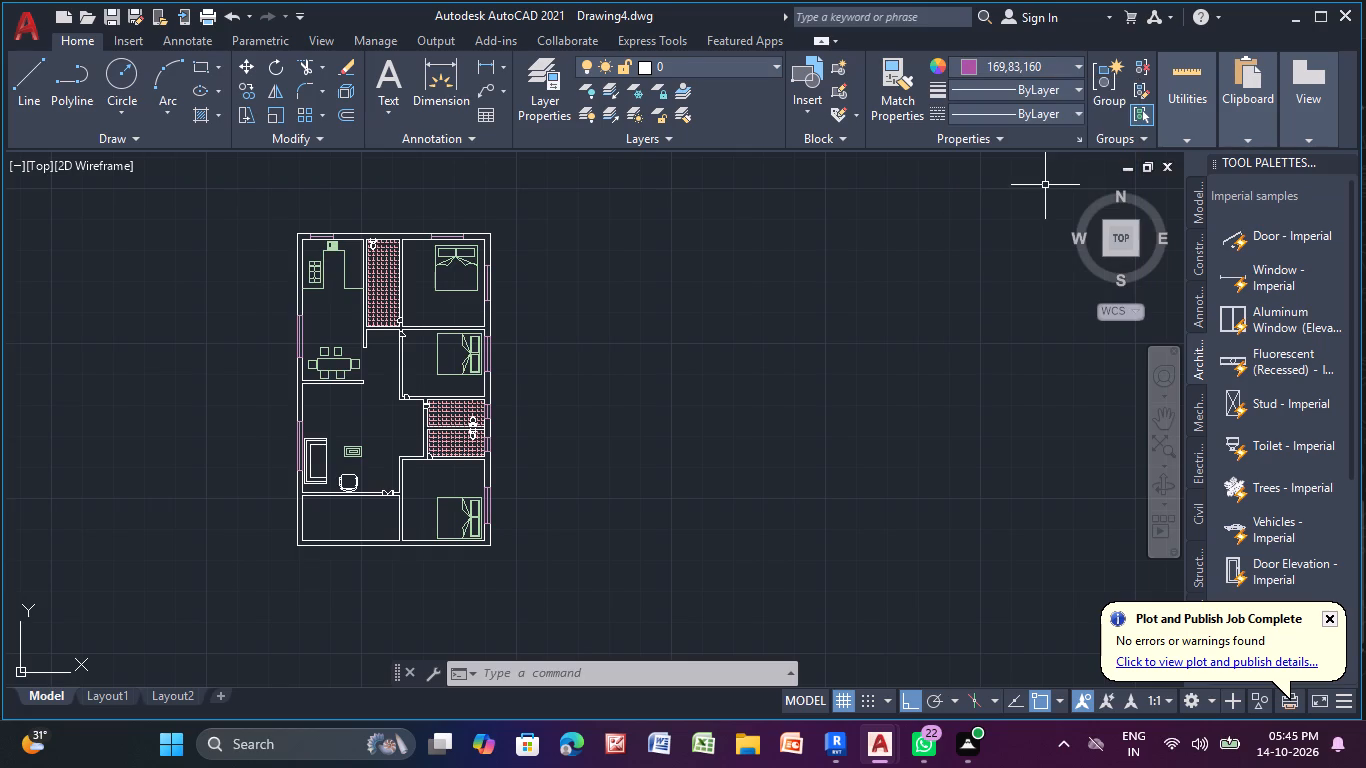
left_click(1028, 64)
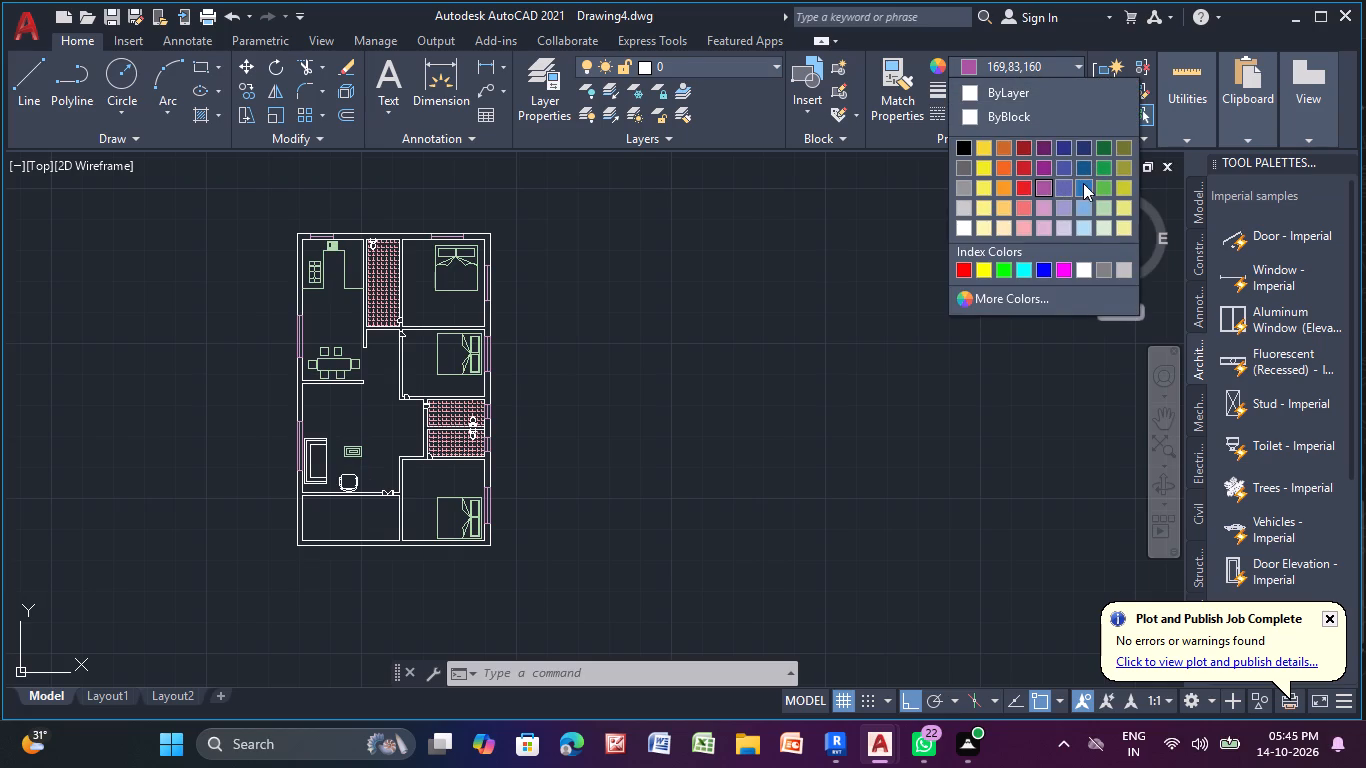
left_click(1083, 182)
Add a two-line multiline text label "kitchen/dinning" and "8'-3"x19'-0"" between the kitchen counter and the dining table.
middle_click_drag(308, 315, 298, 289)
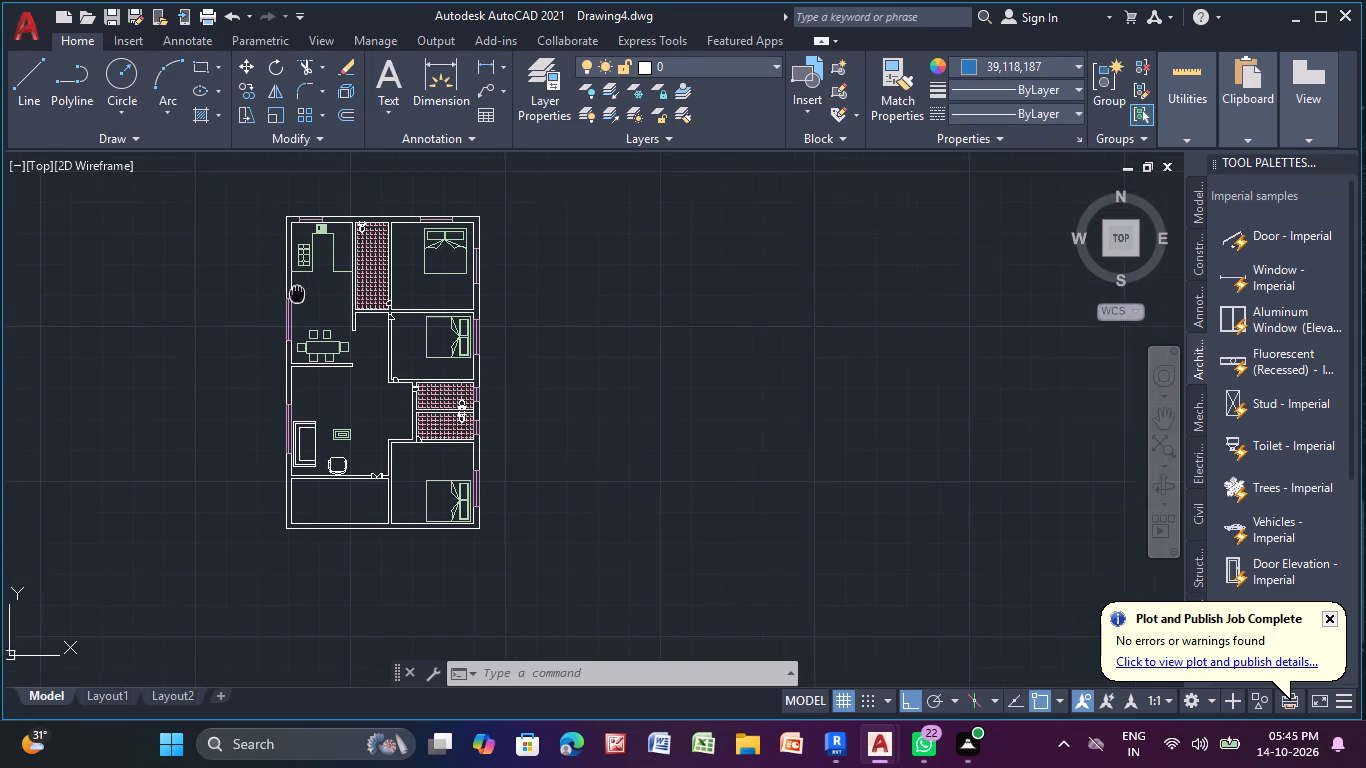
middle_click_drag(298, 289, 306, 274)
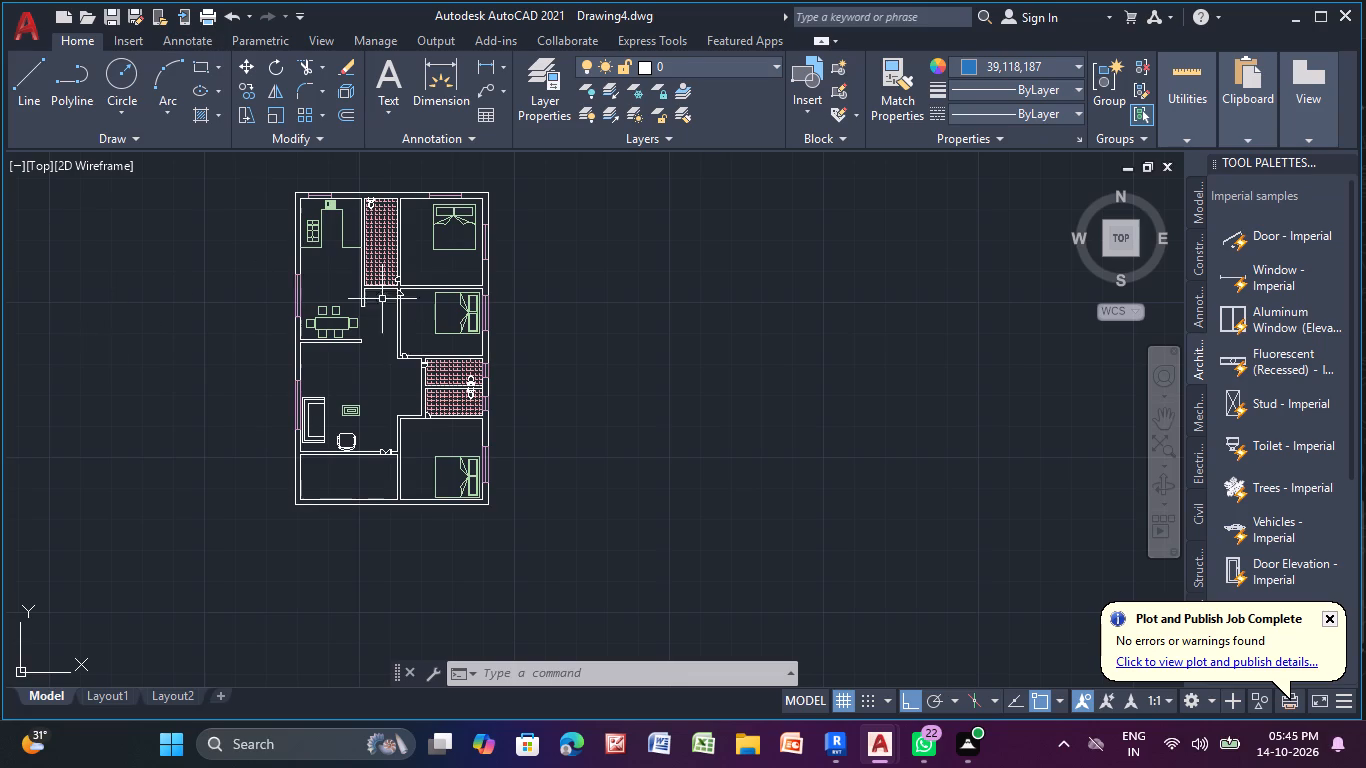
middle_click_drag(334, 233, 293, 163)
scroll(292, 161, "up", 1)
scroll(286, 263, "up", 2)
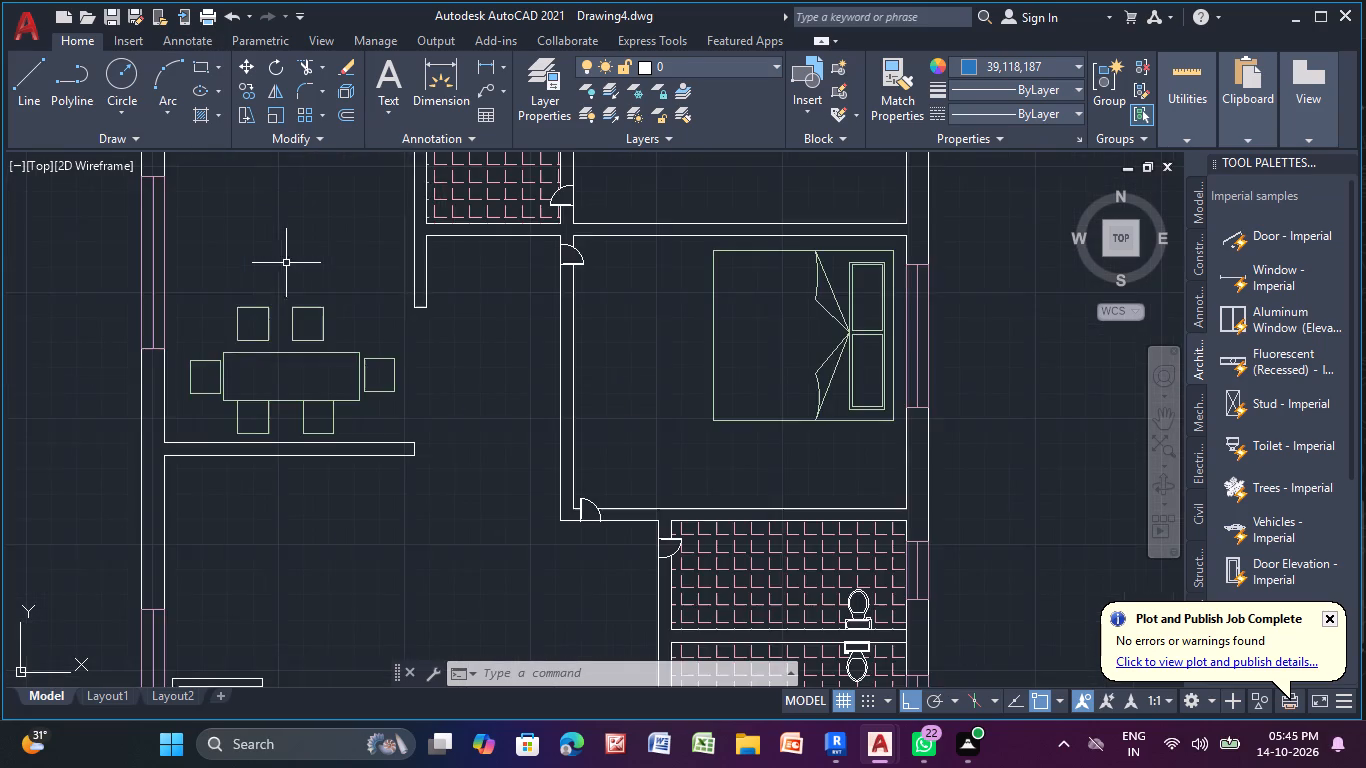
scroll(268, 255, "down", 1)
middle_click_drag(267, 281, 295, 412)
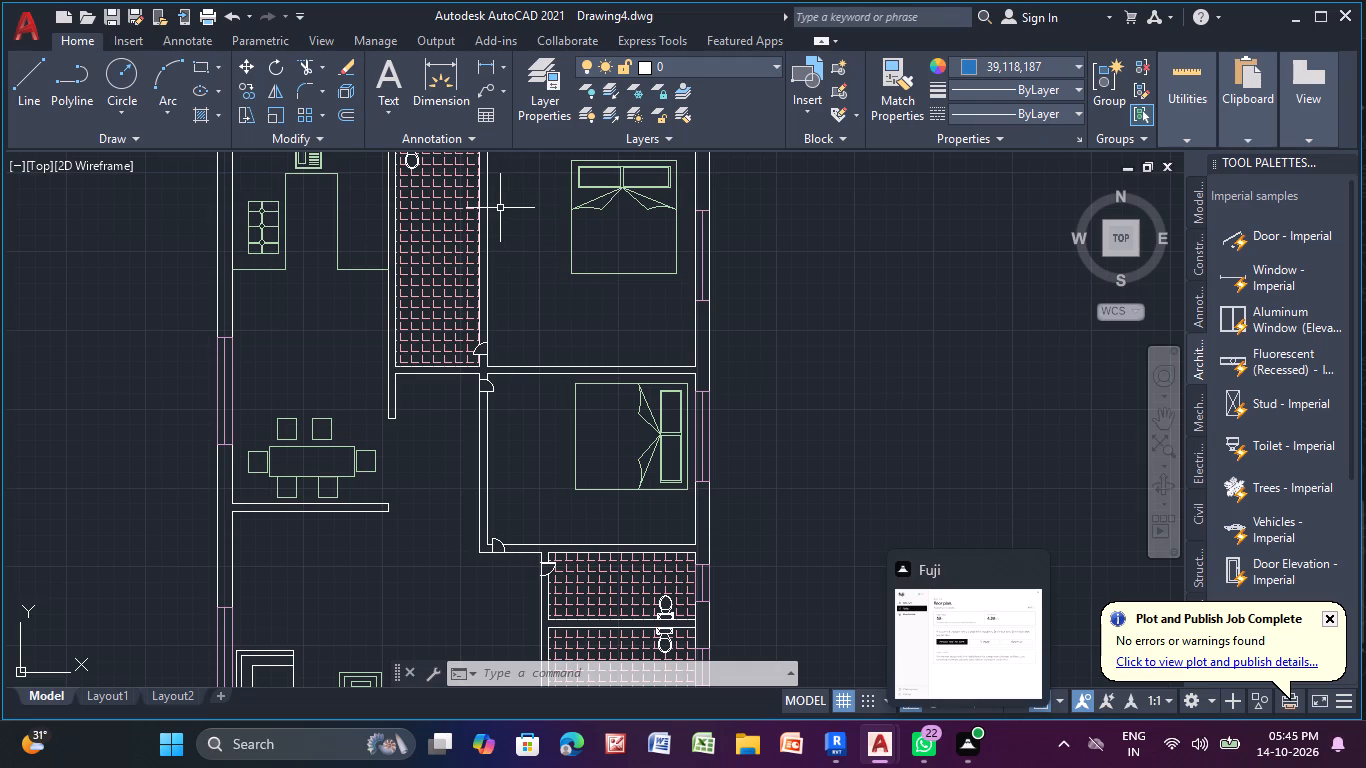
left_click(389, 79)
left_click(253, 315)
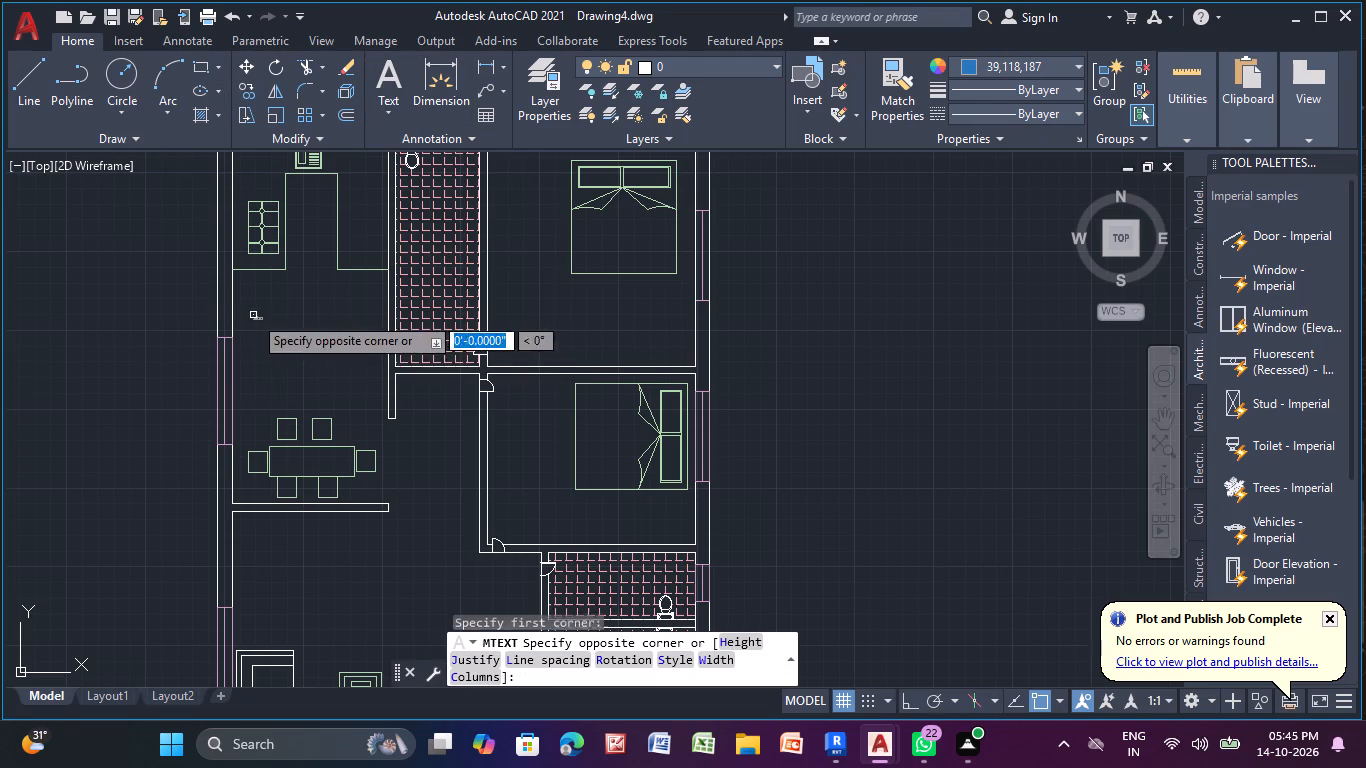
left_click(367, 360)
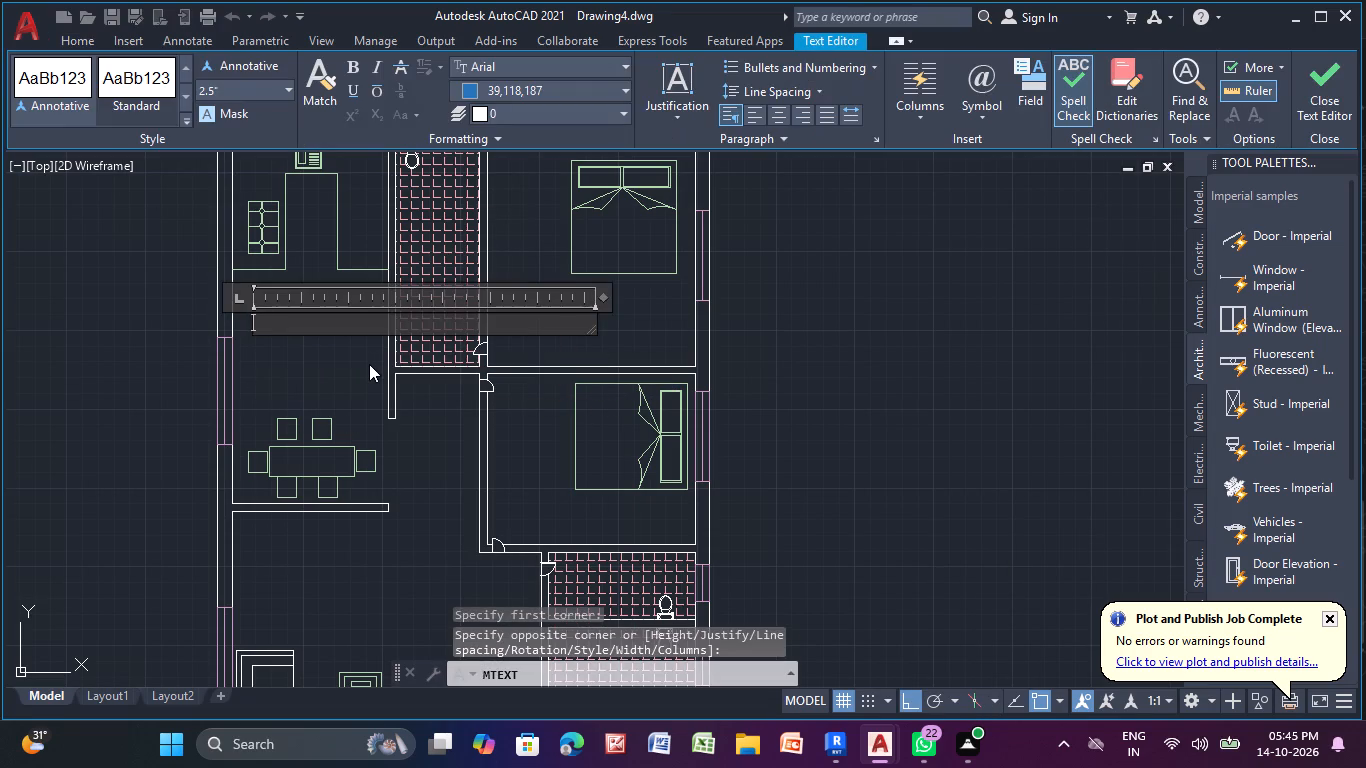
type("kitchen")
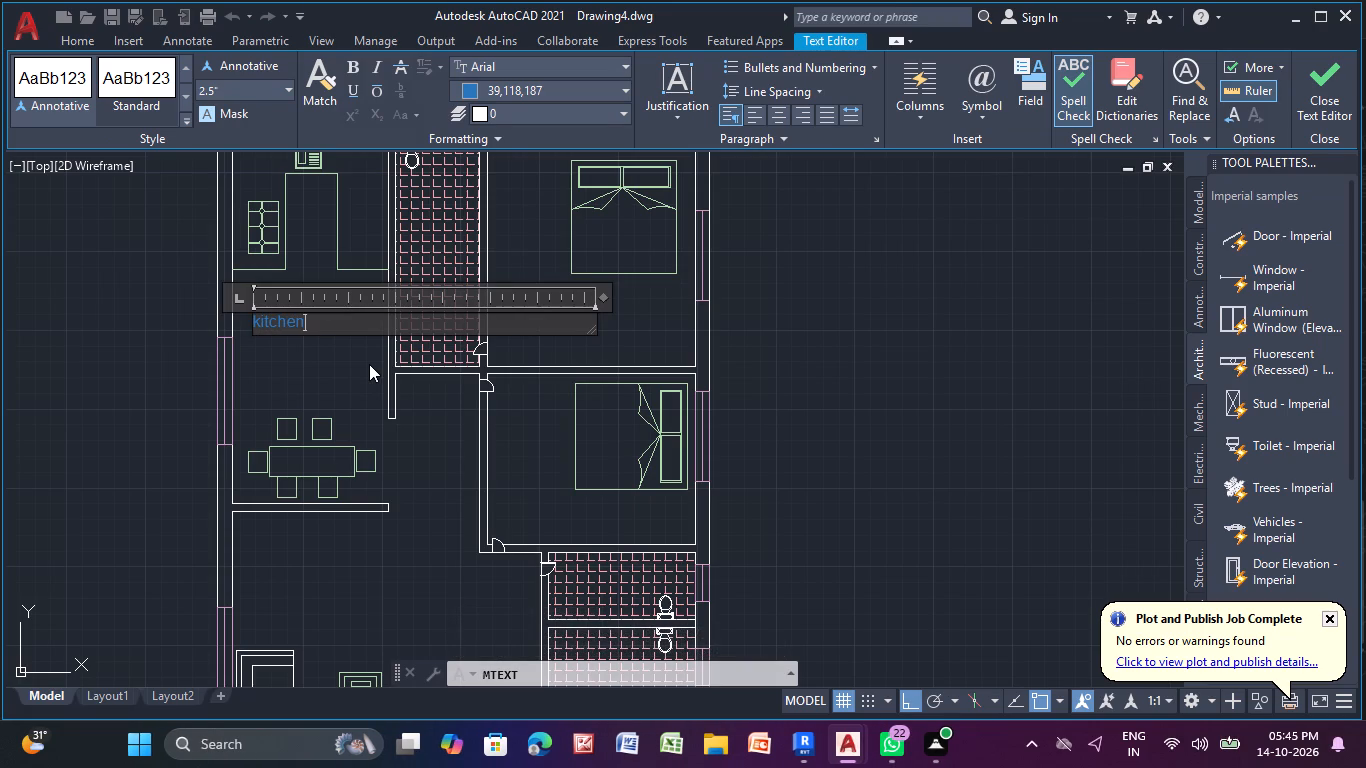
key("slash")
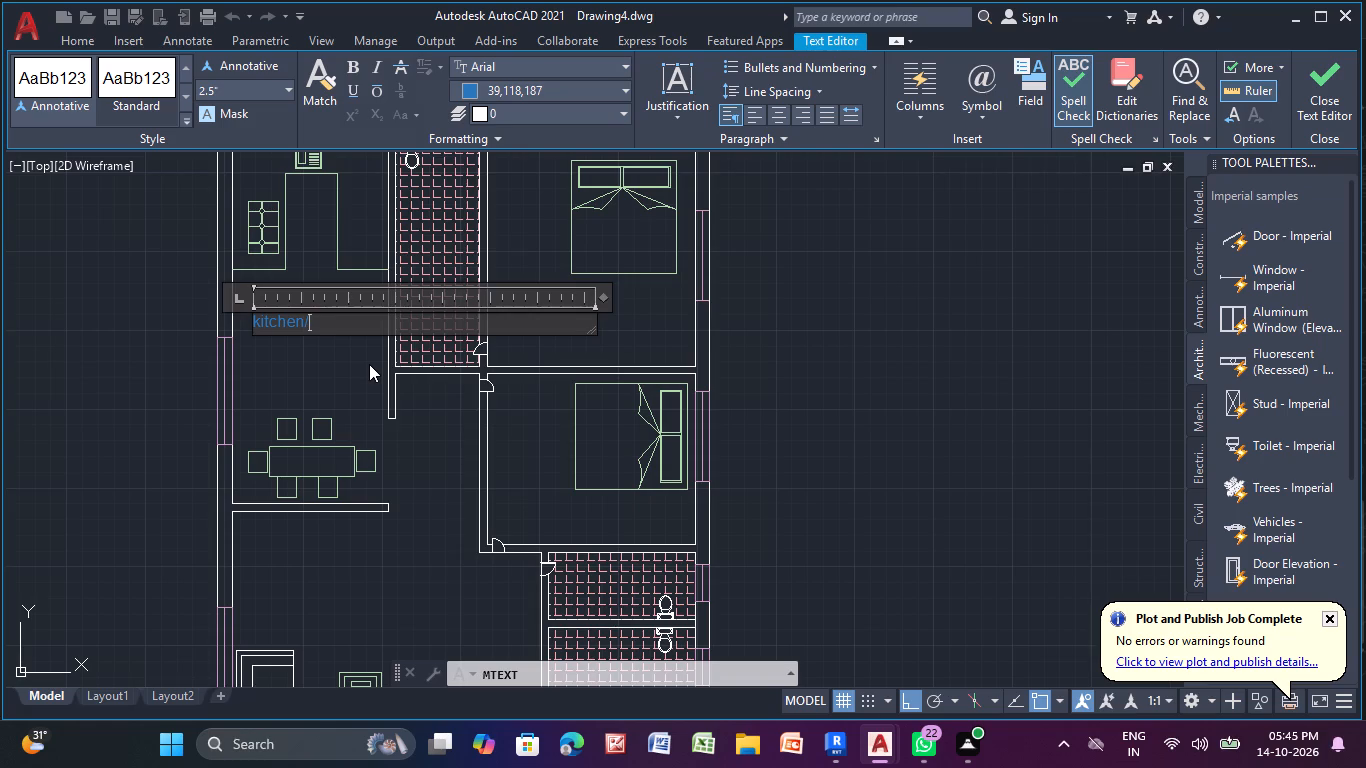
type("dinning")
key("Return")
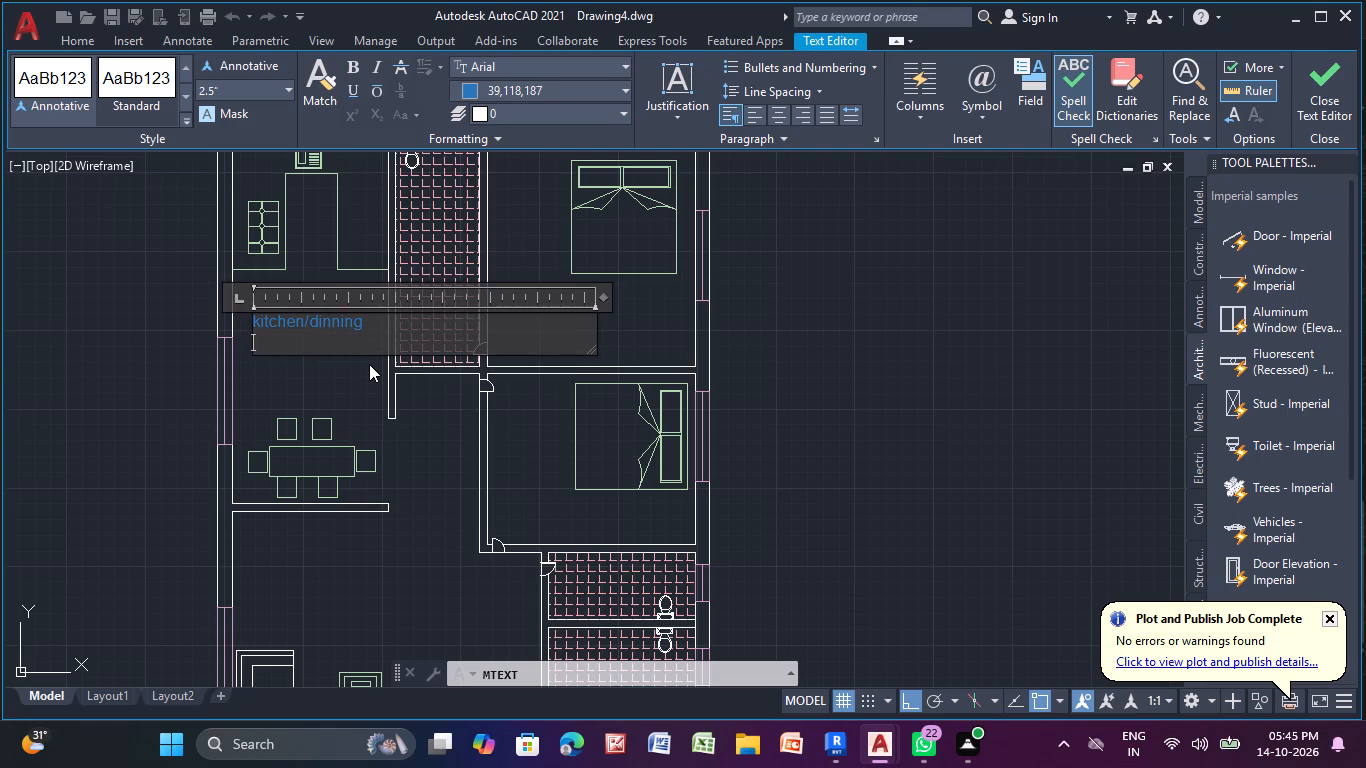
type("8'-")
key("3")
key("shift+quotedbl")
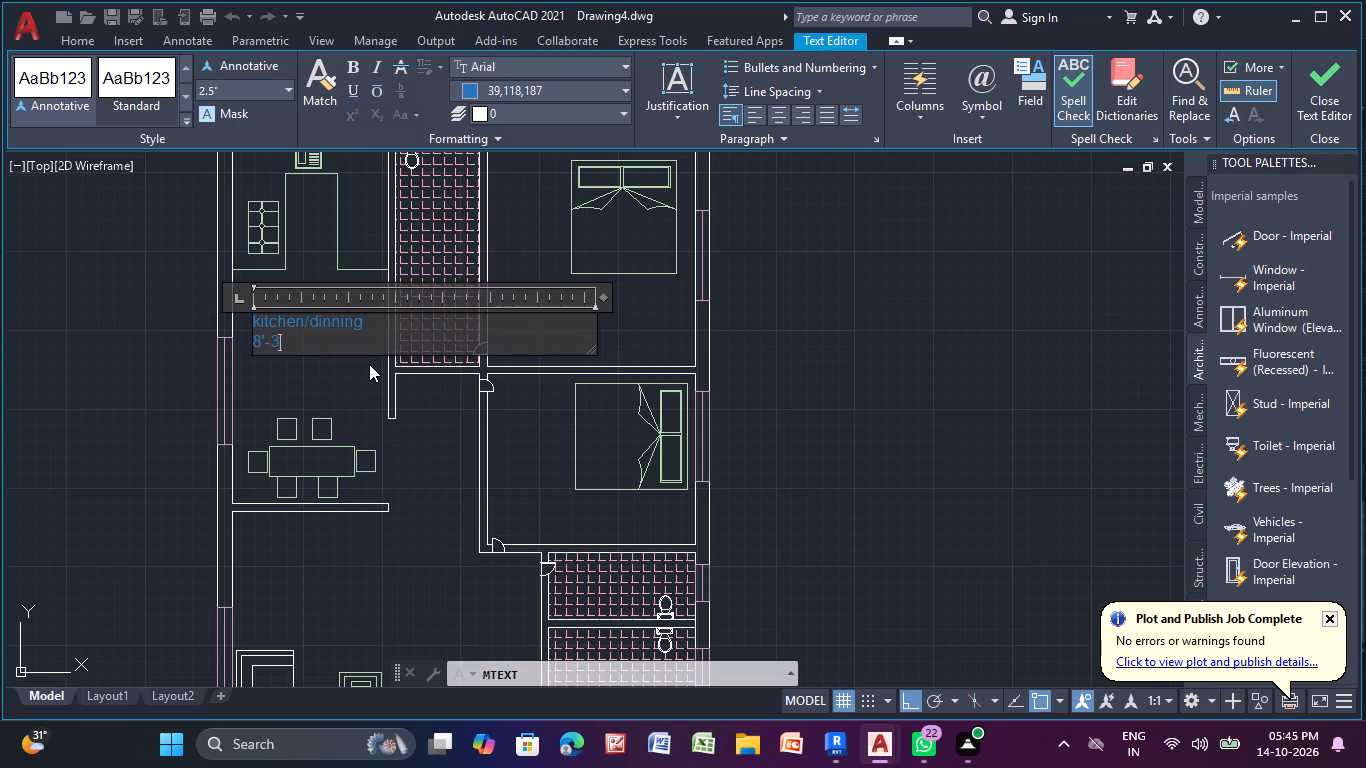
type("x19'-0\"")
key("Return")
right_click(369, 364)
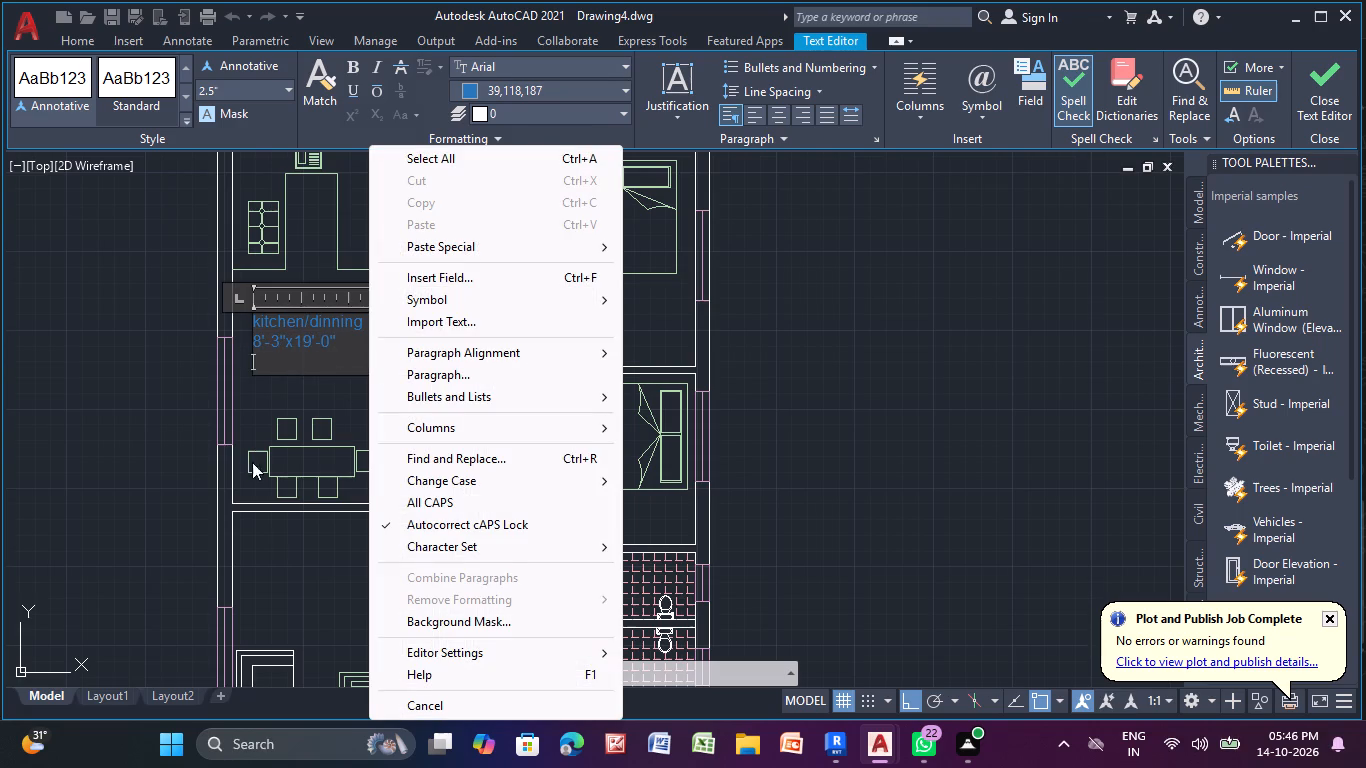
left_click(264, 397)
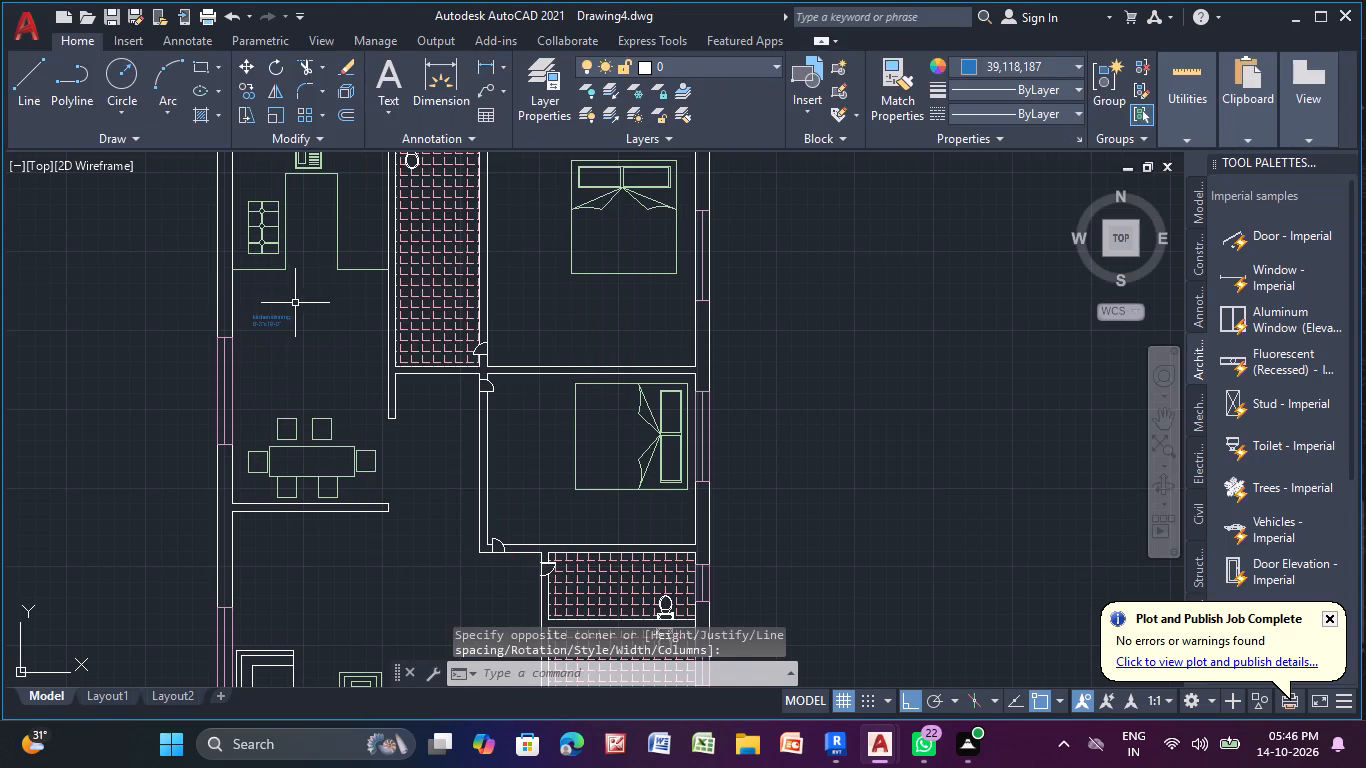
Add a two-line multiline text label "BED ROOM" and "11'-0"X11'-9"" in the northernmost bedroom, southwest of the bed.
left_click(384, 84)
middle_click_drag(535, 310, 399, 241)
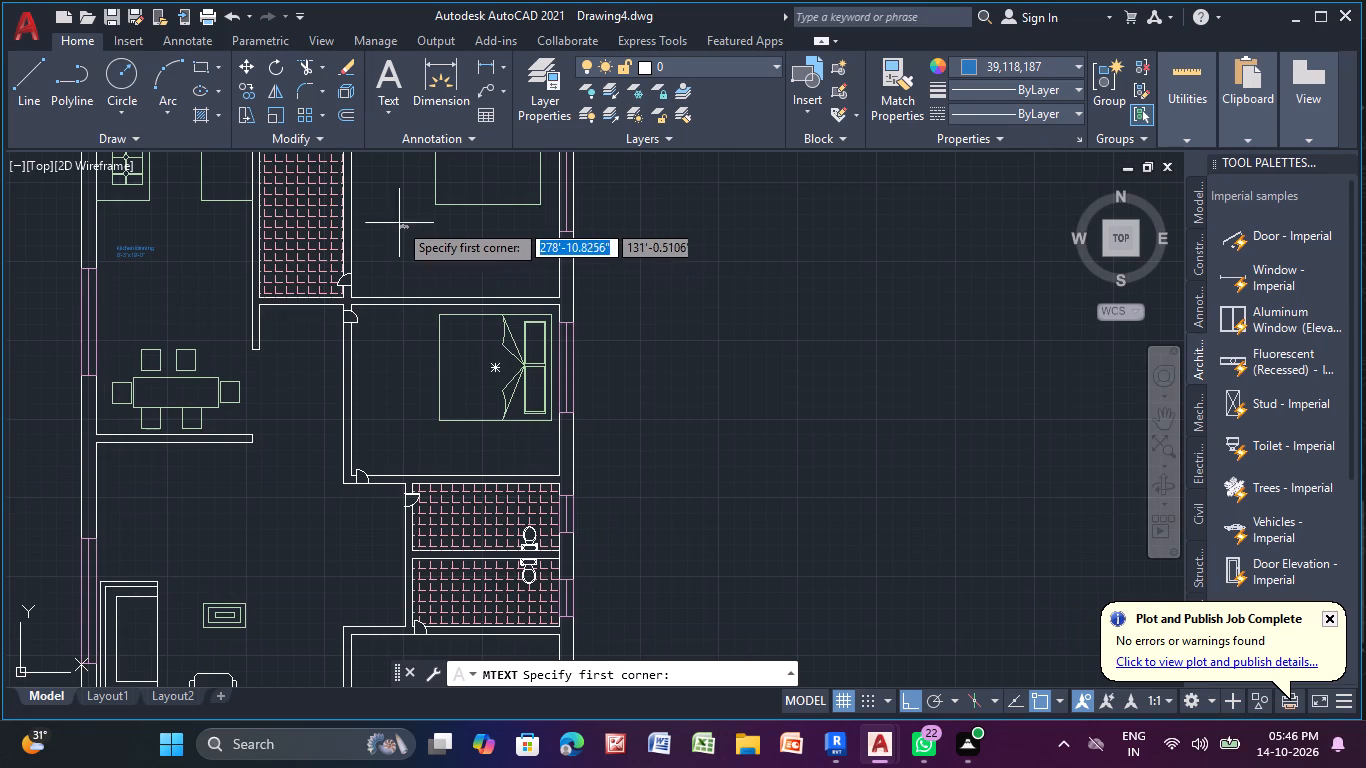
left_click_drag(397, 220, 399, 229)
left_click(484, 260)
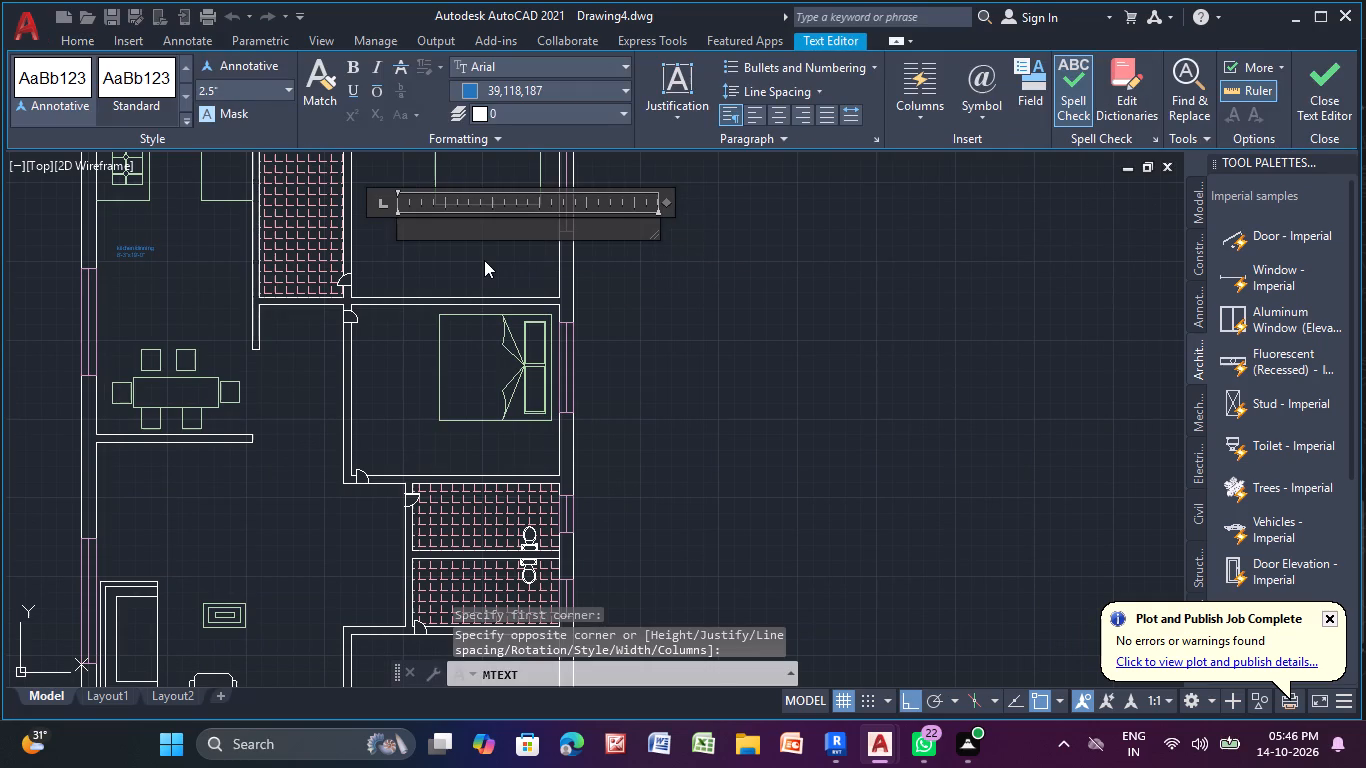
type("BEED R")
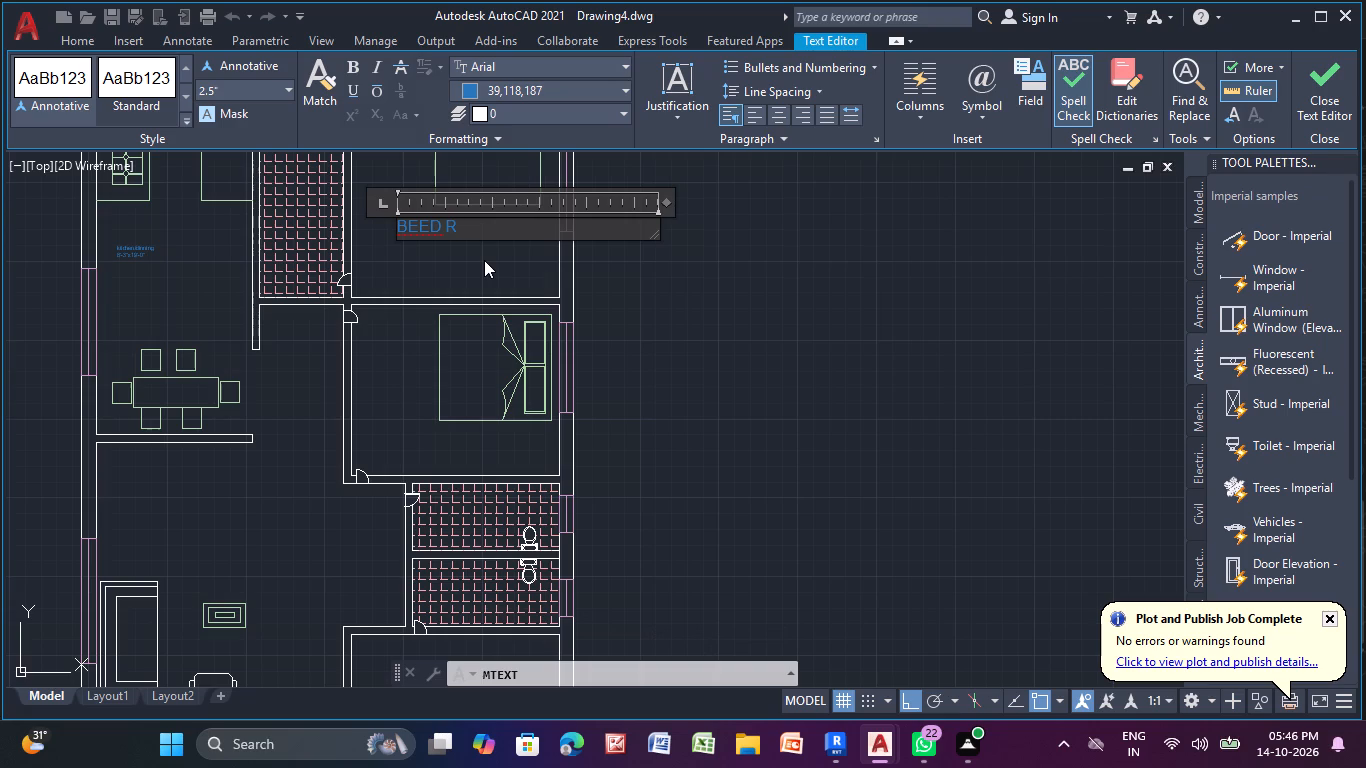
key("BackSpace")
key("BackSpace")
key("BackSpace")
key("BackSpace")
type("D ROOM")
key("Return")
type("11'-0")
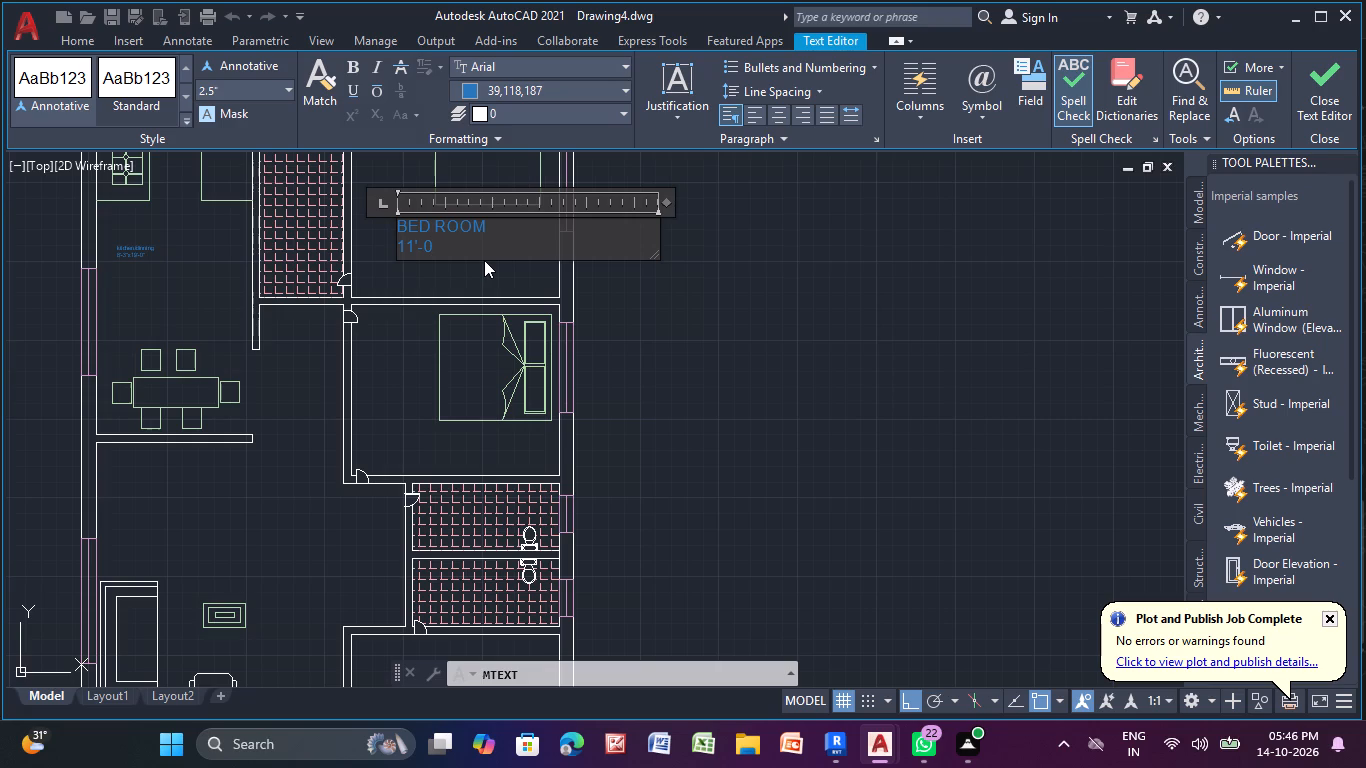
type("\"X")
type("11'-9")
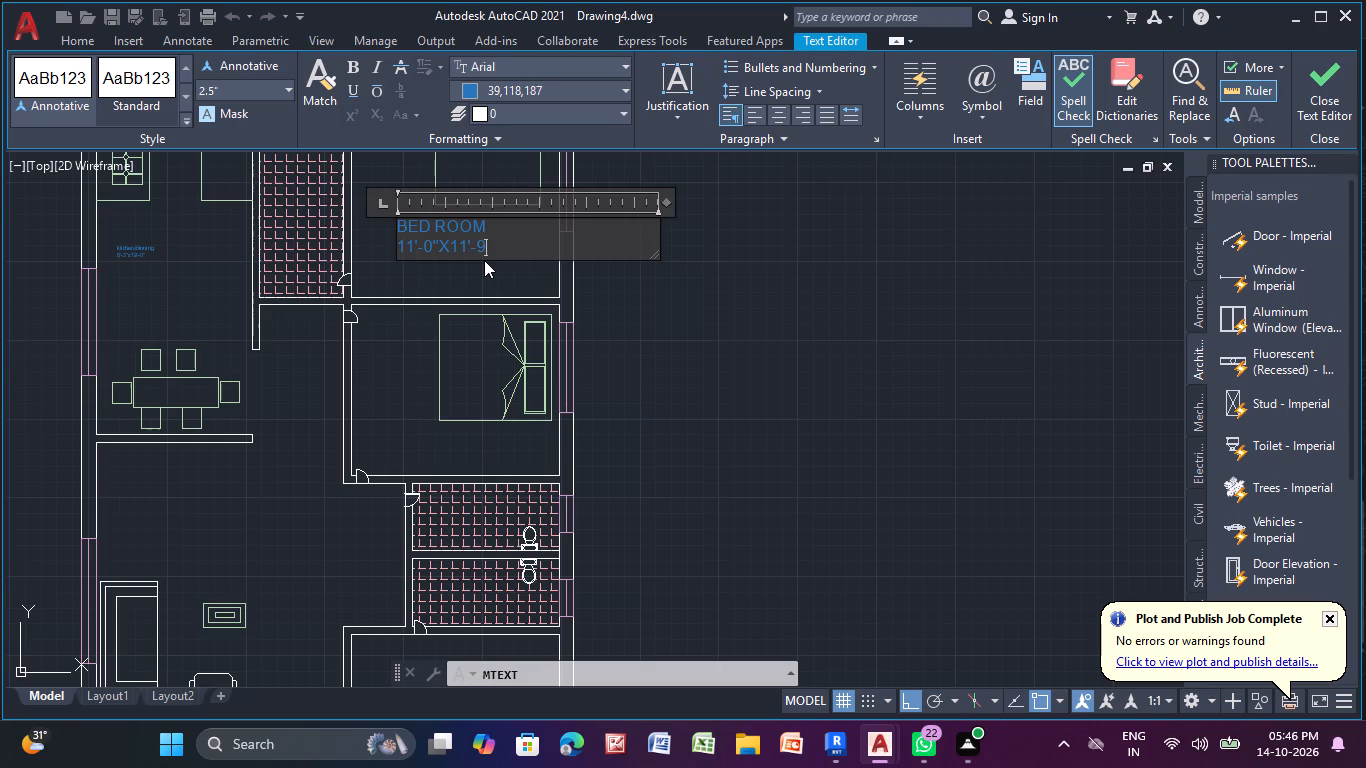
key("shift+quotedbl")
key("Return")
scroll(484, 260, "up", 2)
right_click(484, 260)
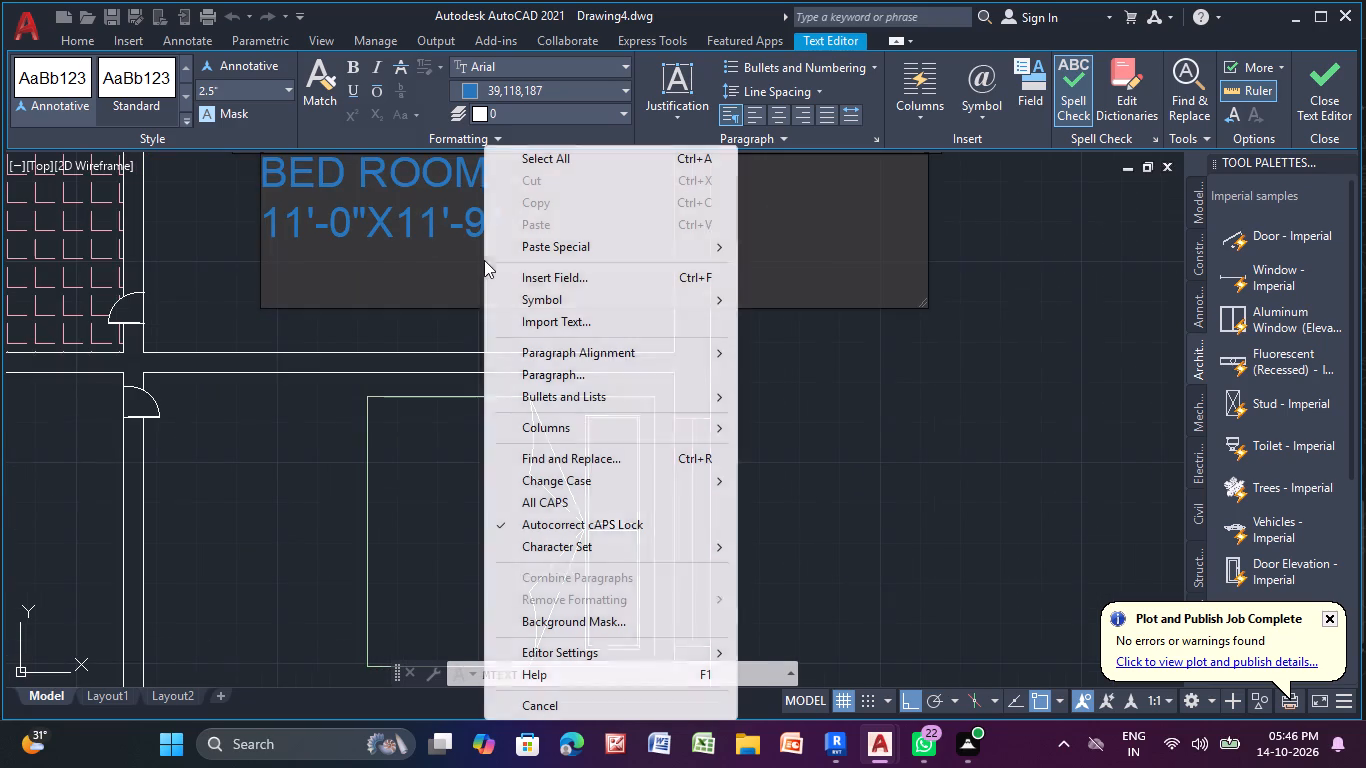
left_click_drag(332, 429, 316, 444)
Add a two-line multiline text label "TOILET" and "8'-3"X4'-0"" in the hatched toilet between the kitchen and northernmost bedroom.
scroll(301, 420, "down", 2)
scroll(245, 276, "down", 1)
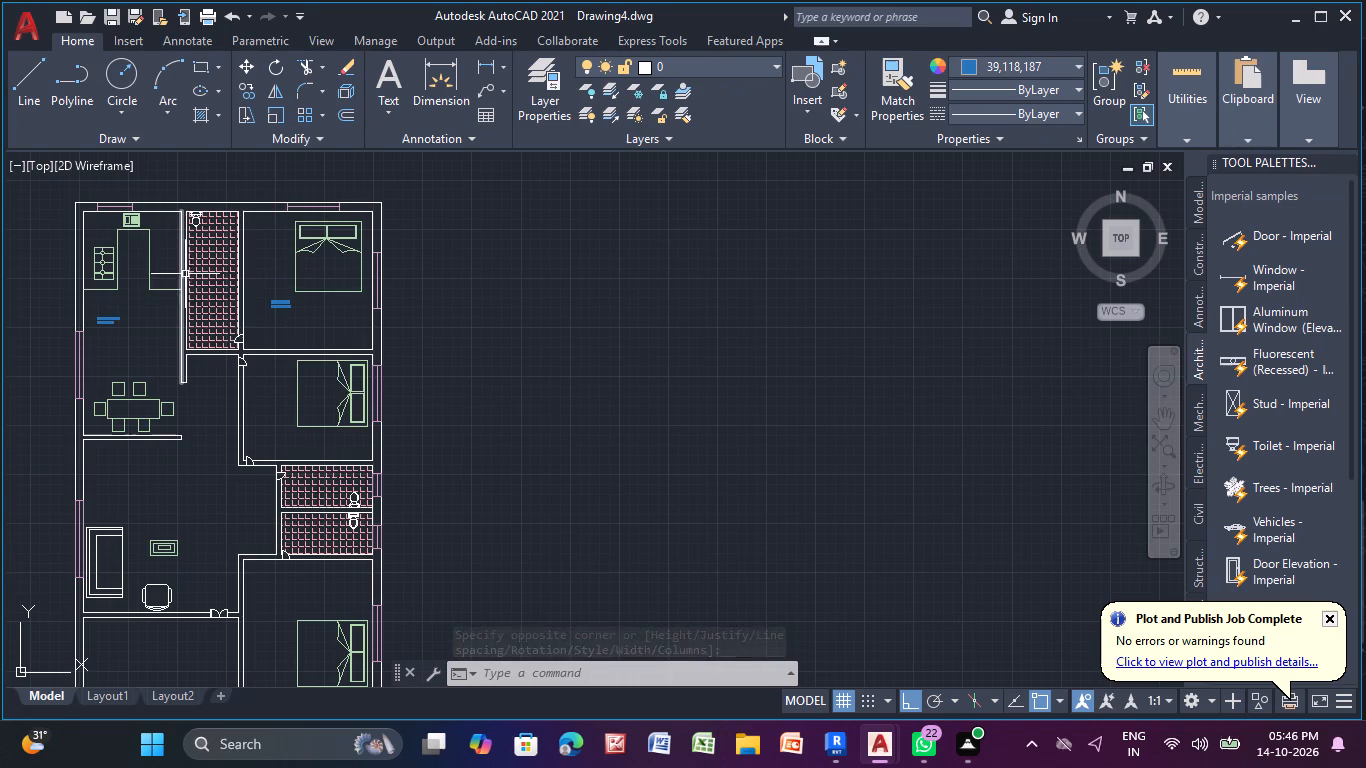
scroll(196, 272, "up", 4)
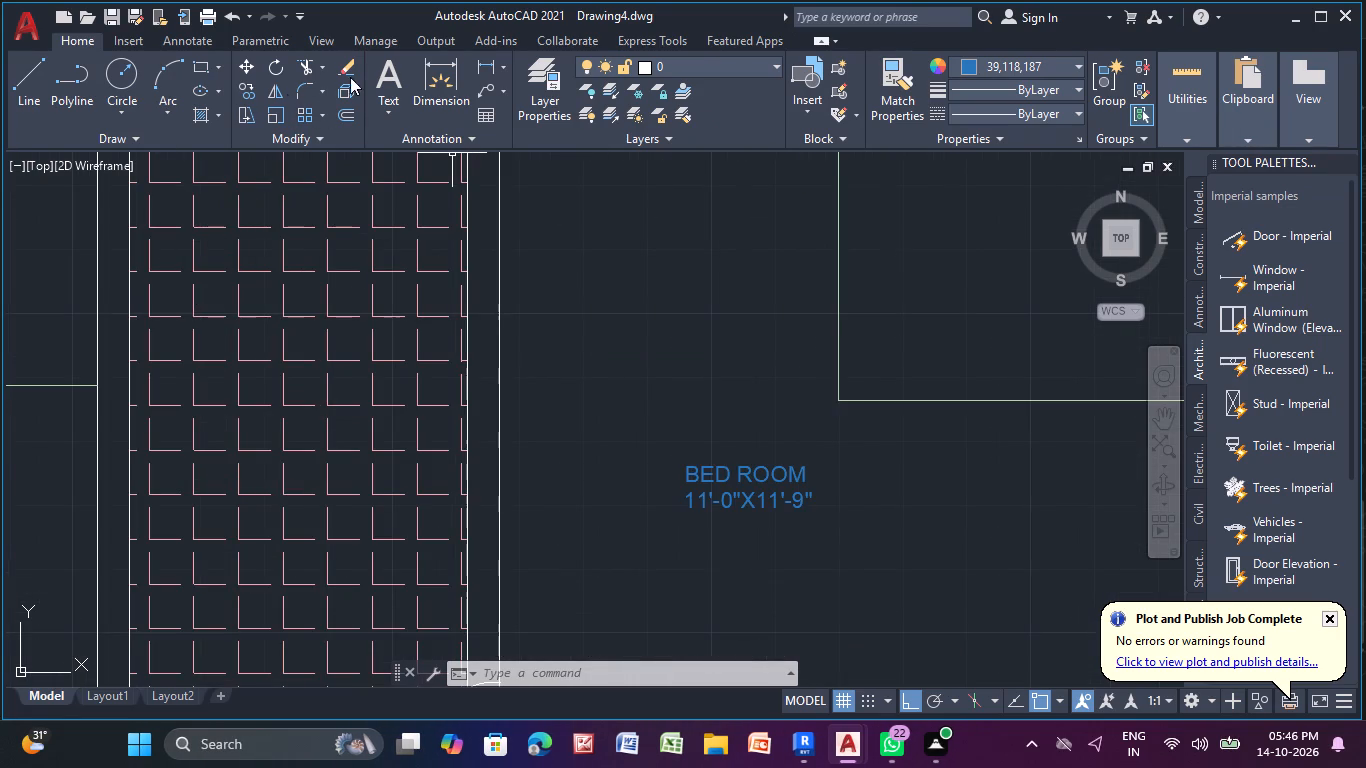
left_click(378, 73)
left_click(221, 386)
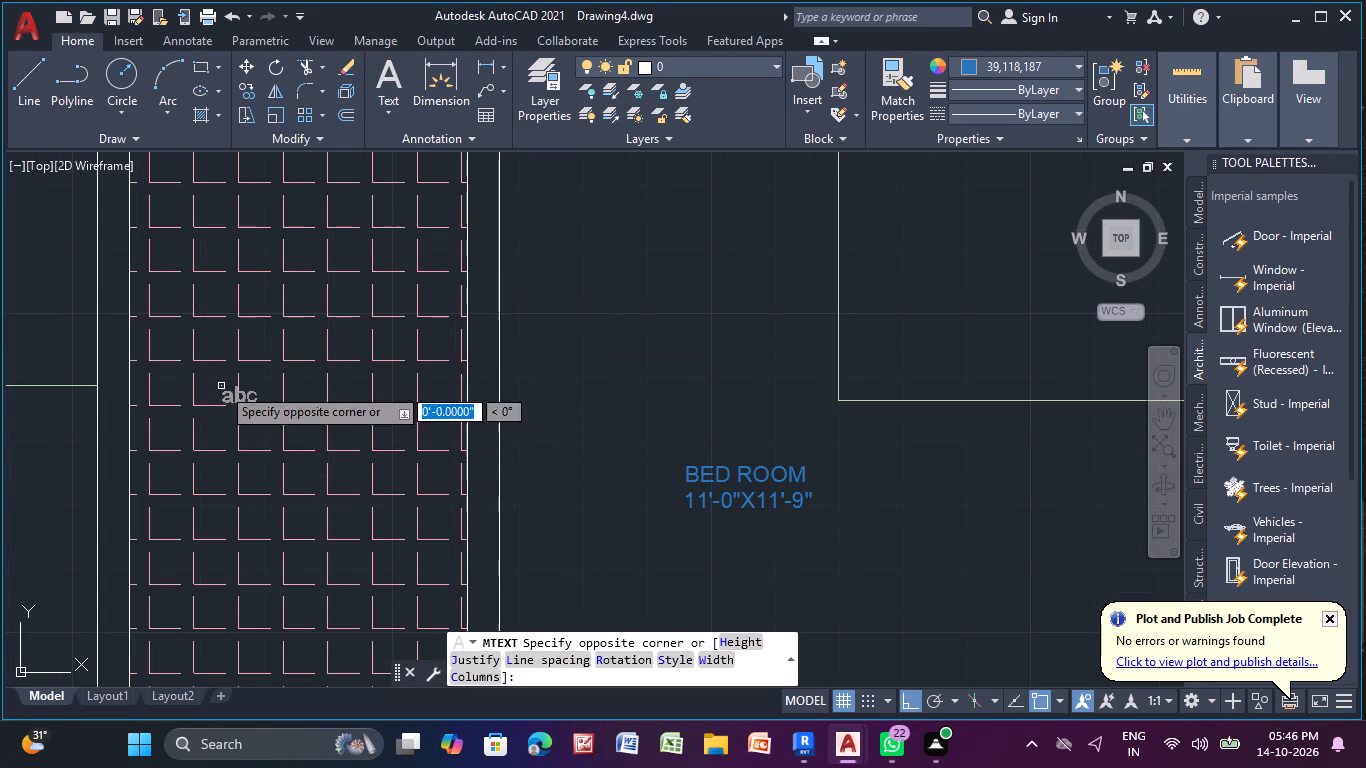
left_click(359, 439)
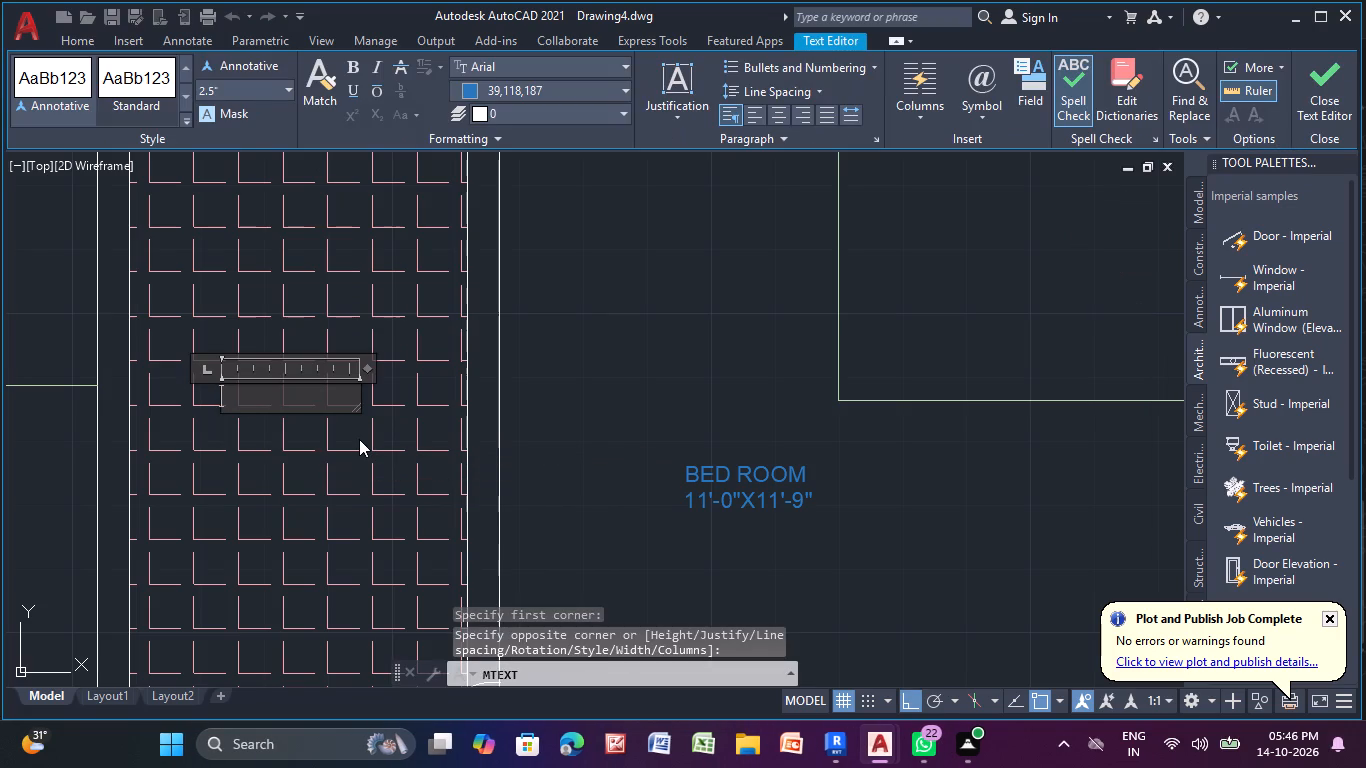
type("TOILET")
key("Return")
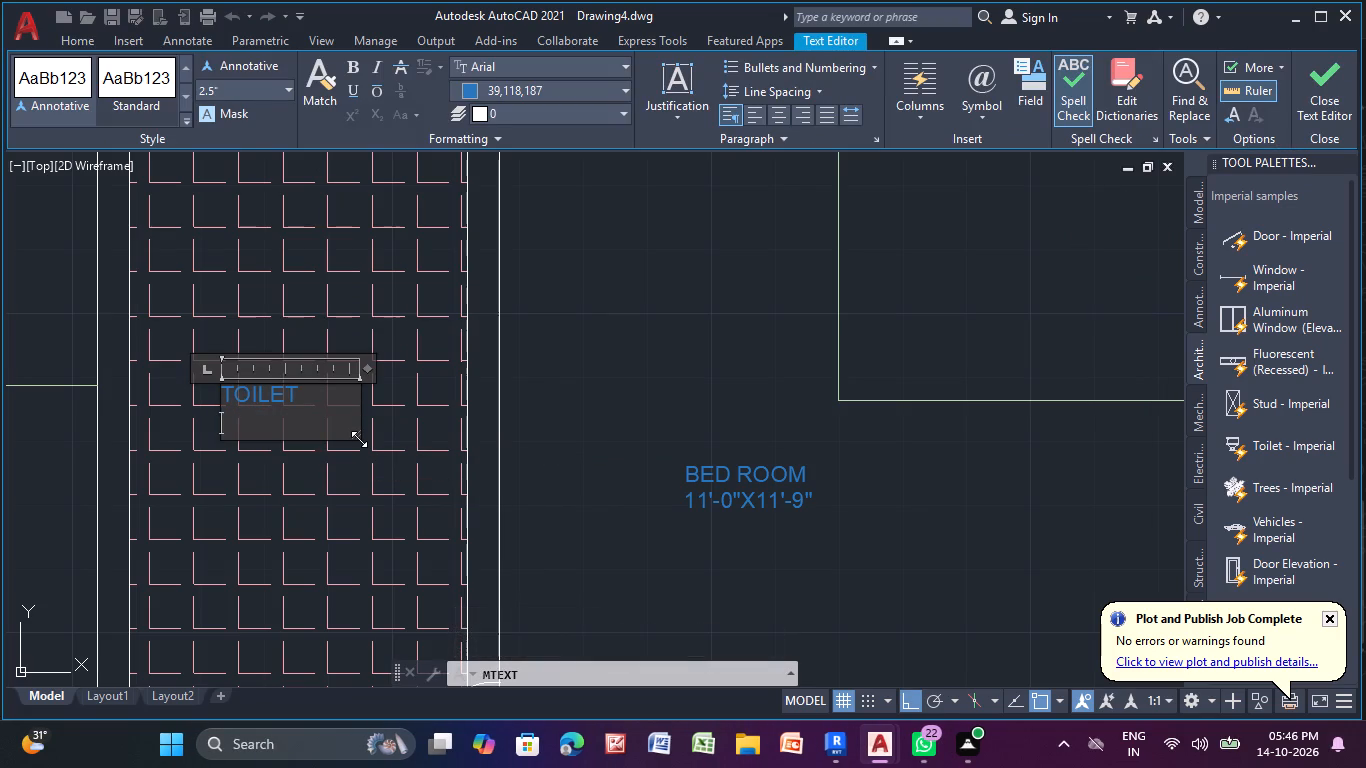
type("8'-")
key("3")
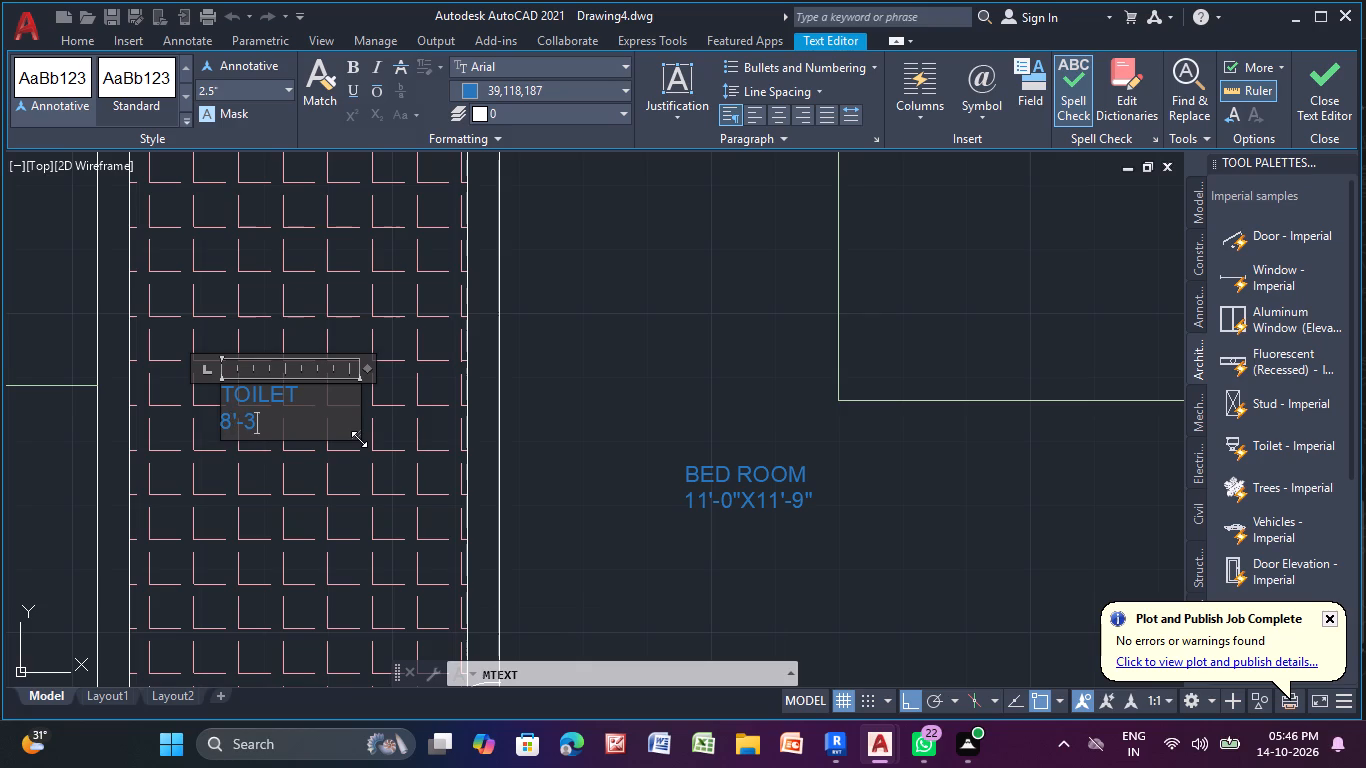
key("shift+quotedbl")
key("x")
type("4'-0")
key("shift+quotedbl")
key("Return")
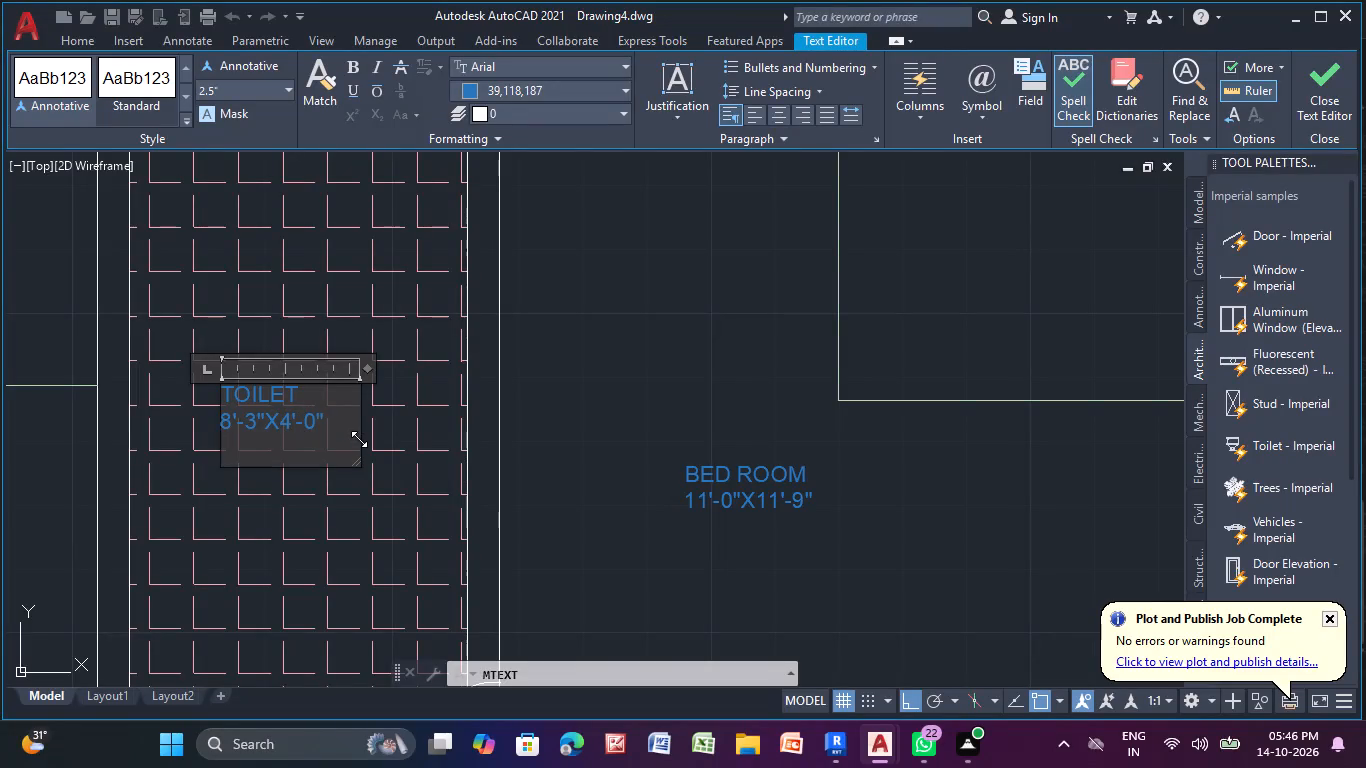
right_click(359, 439)
left_click(258, 538)
Scale up the TOILET label in the hatched toilet beside the northernmost bedroom, using a base point on the text.
scroll(261, 542, "down", 3)
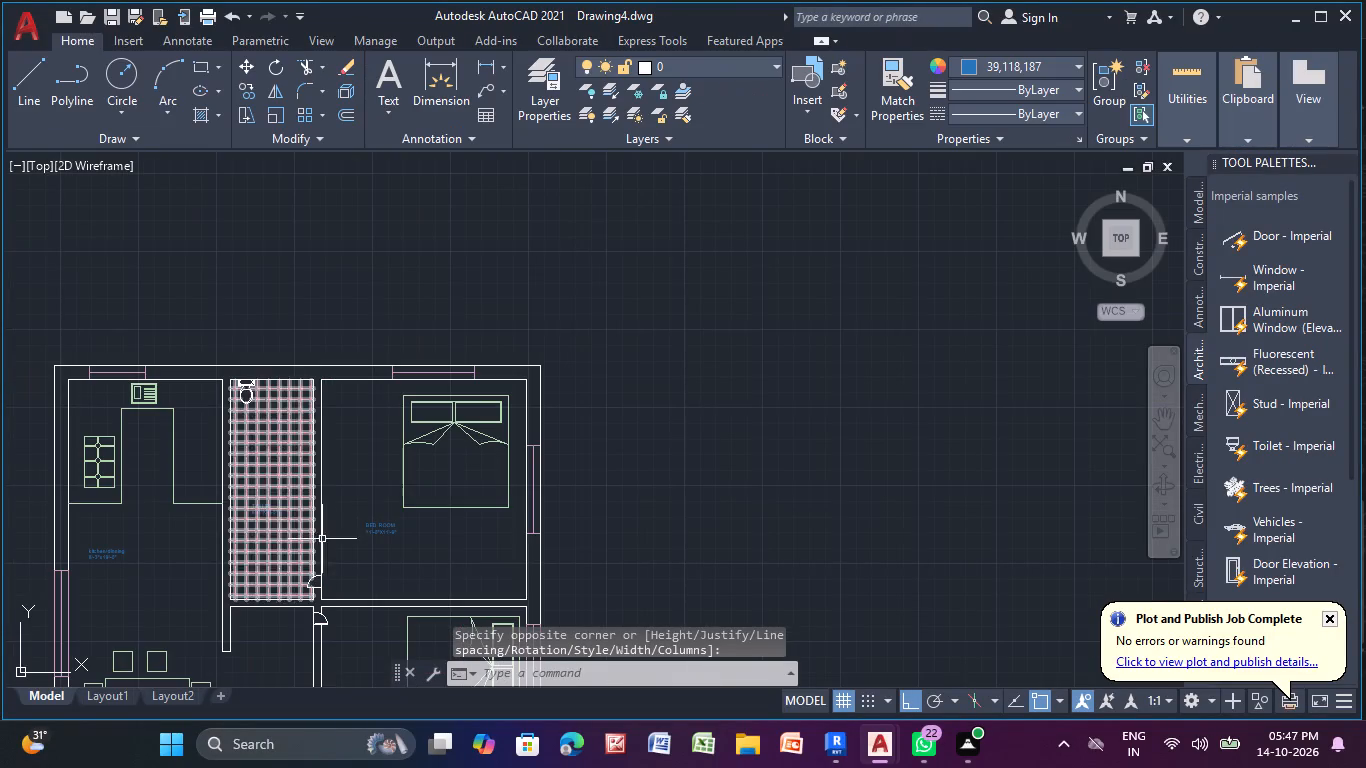
middle_click_drag(335, 542, 280, 365)
left_click(197, 337)
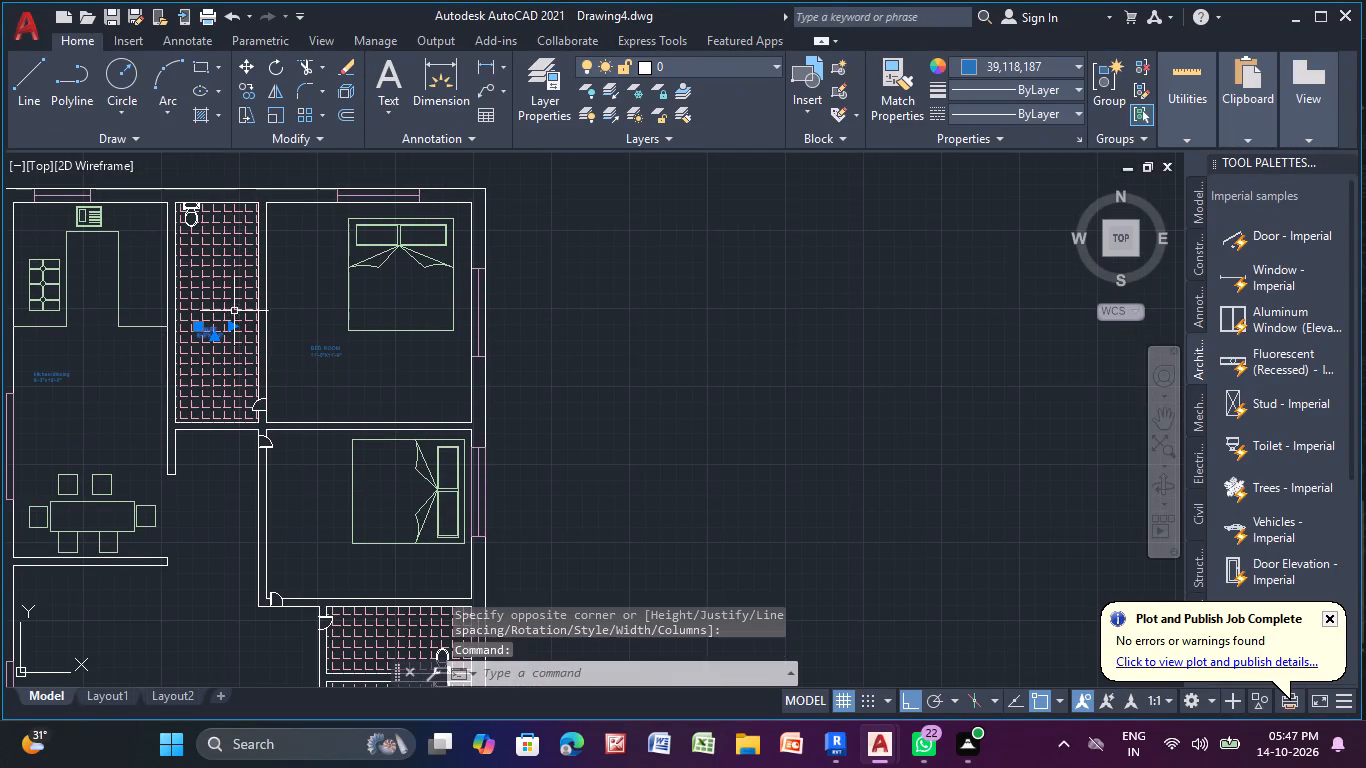
left_click(271, 110)
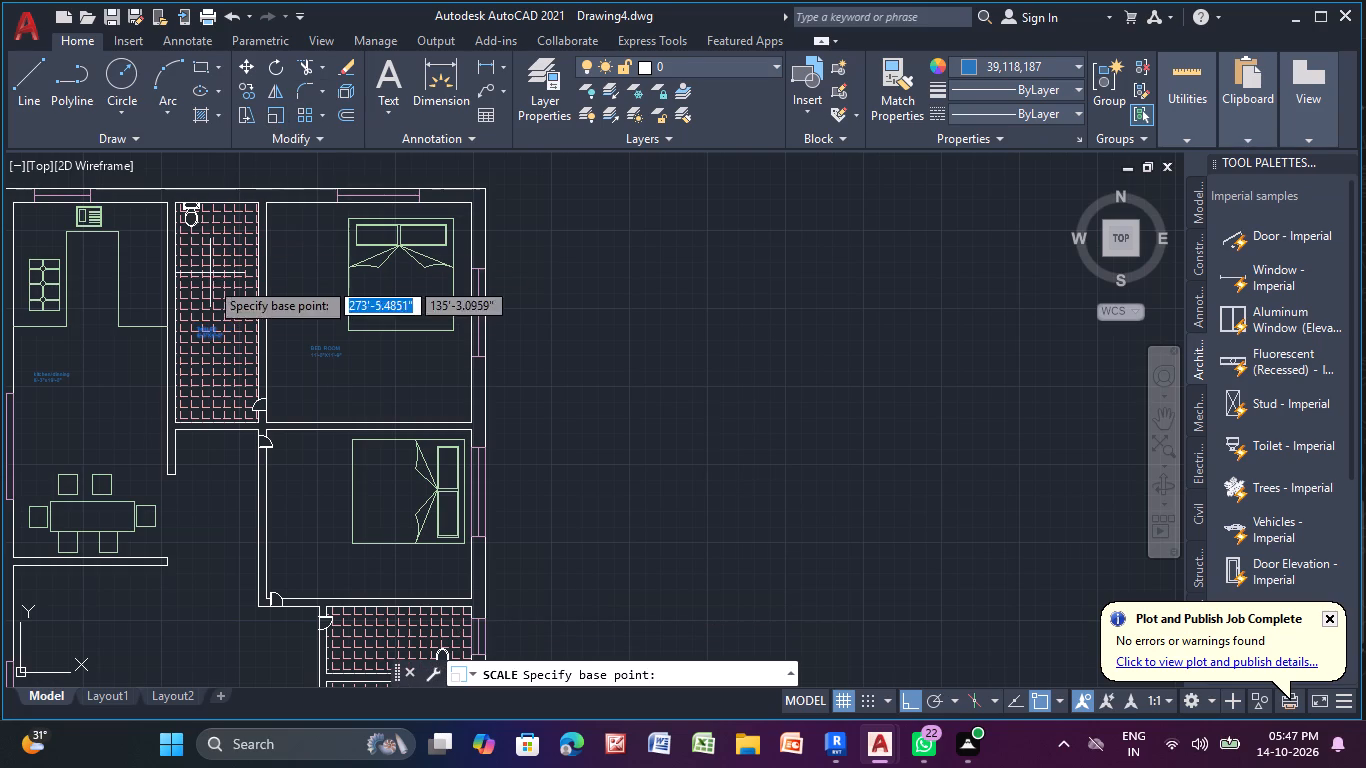
left_click(207, 333)
left_click(246, 346)
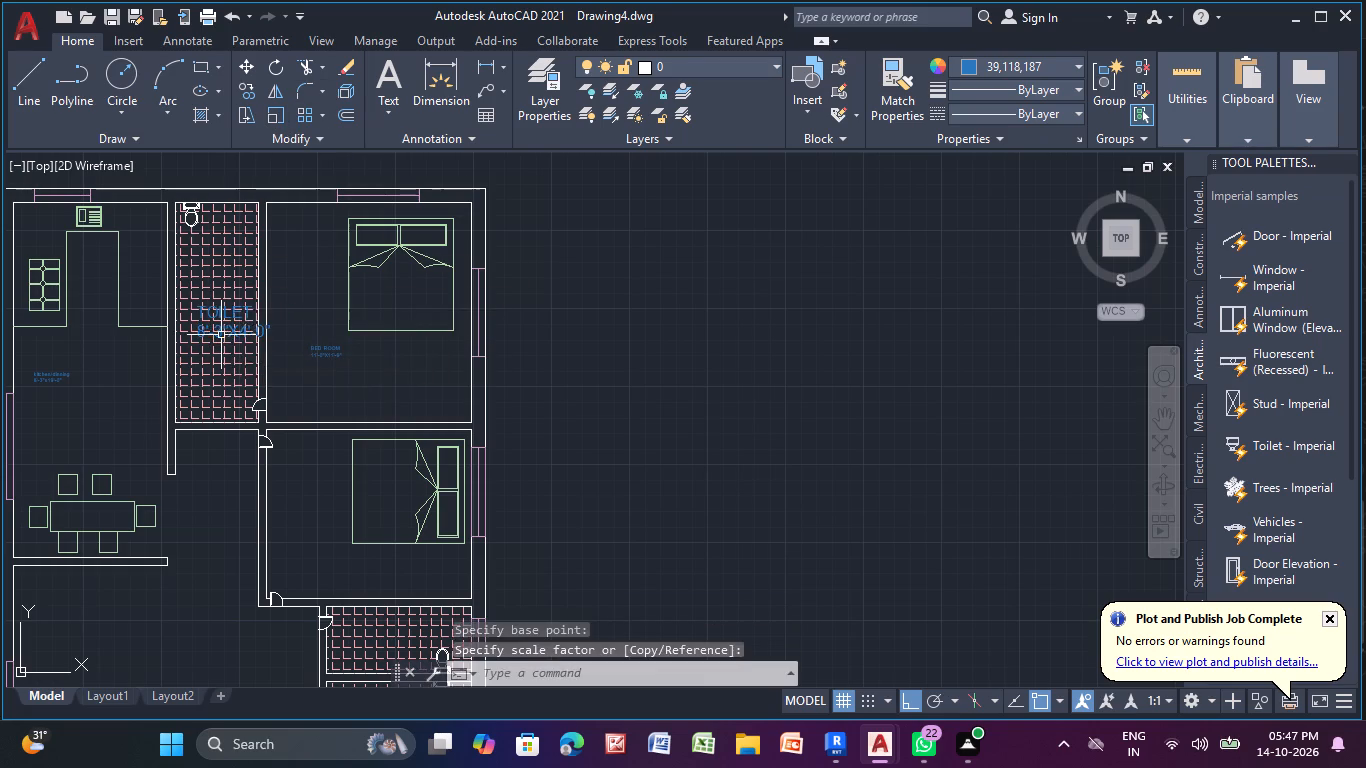
Move the enlarged TOILET label west so it starts at the toilet's west wall.
left_click(210, 326)
left_click(201, 305)
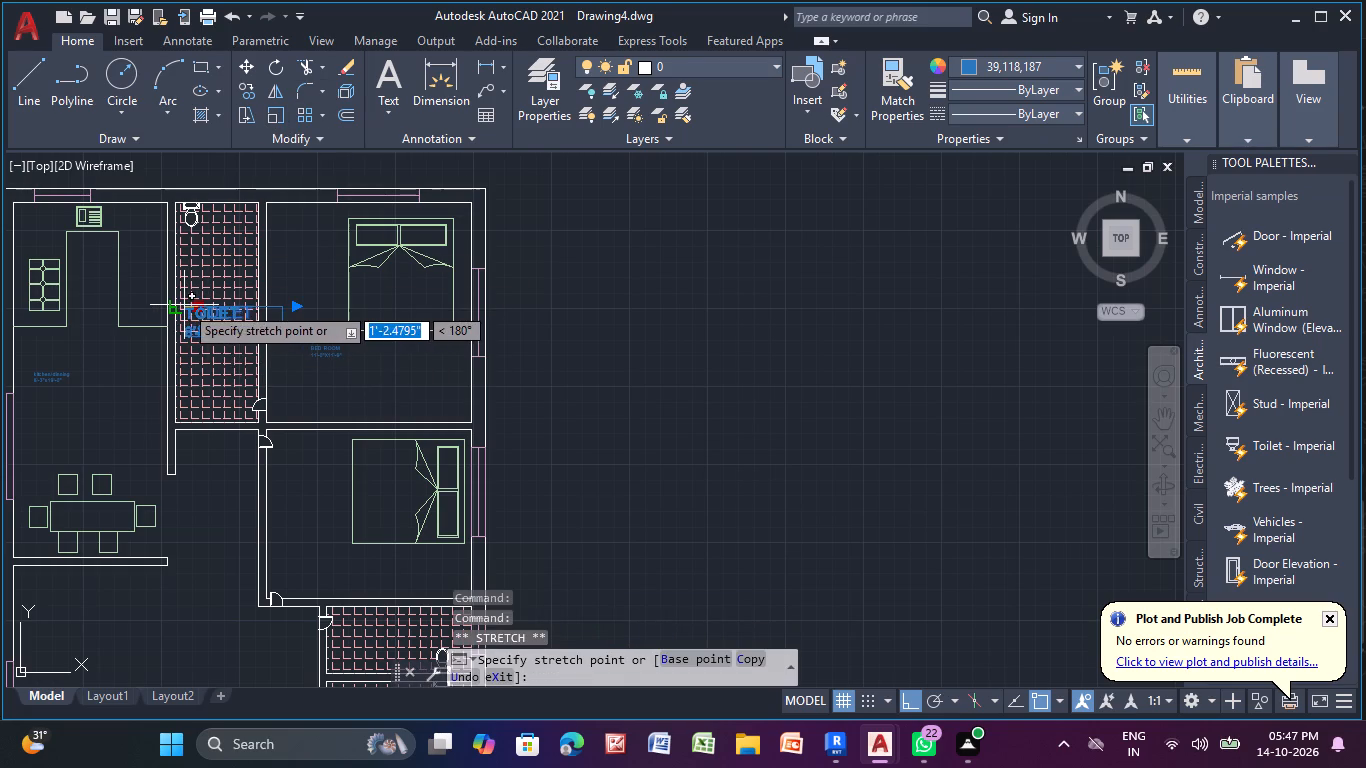
left_click(183, 305)
middle_click_drag(350, 374, 318, 337)
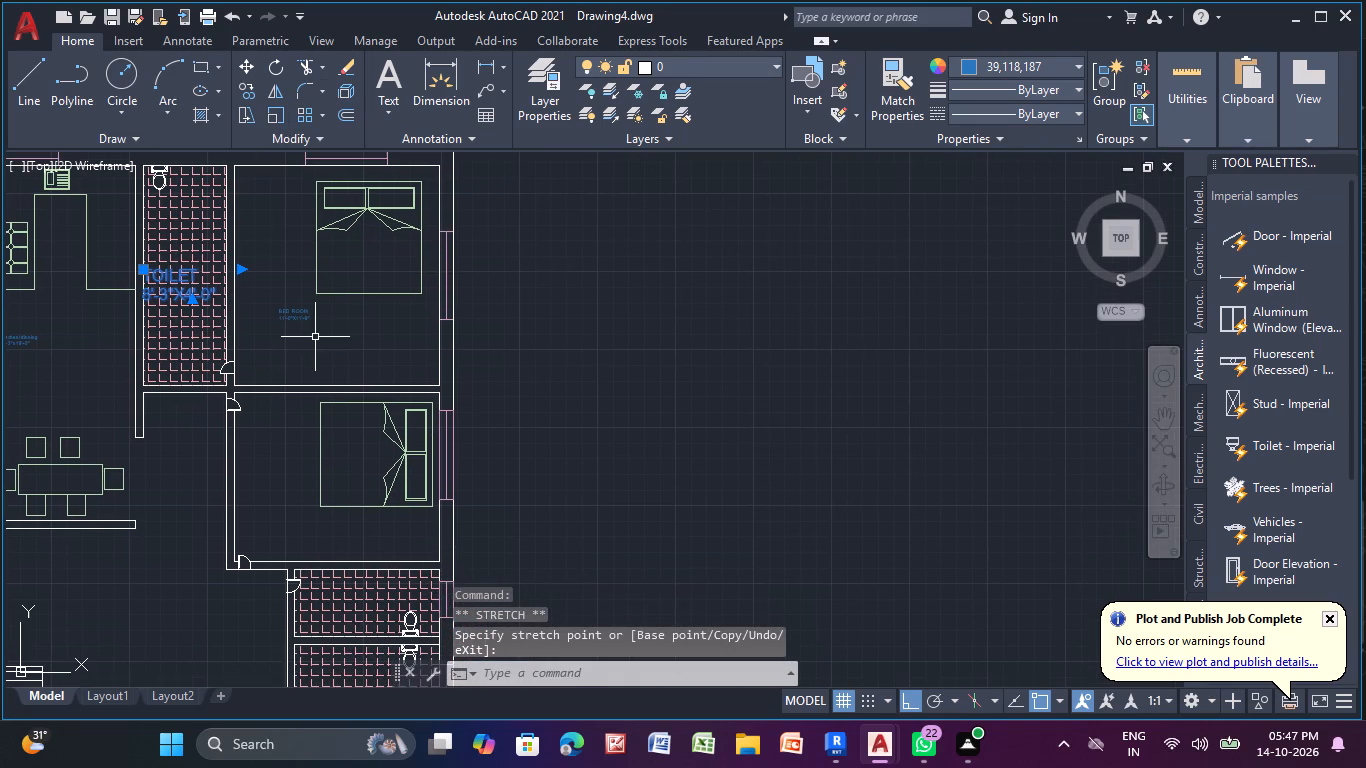
key("Escape")
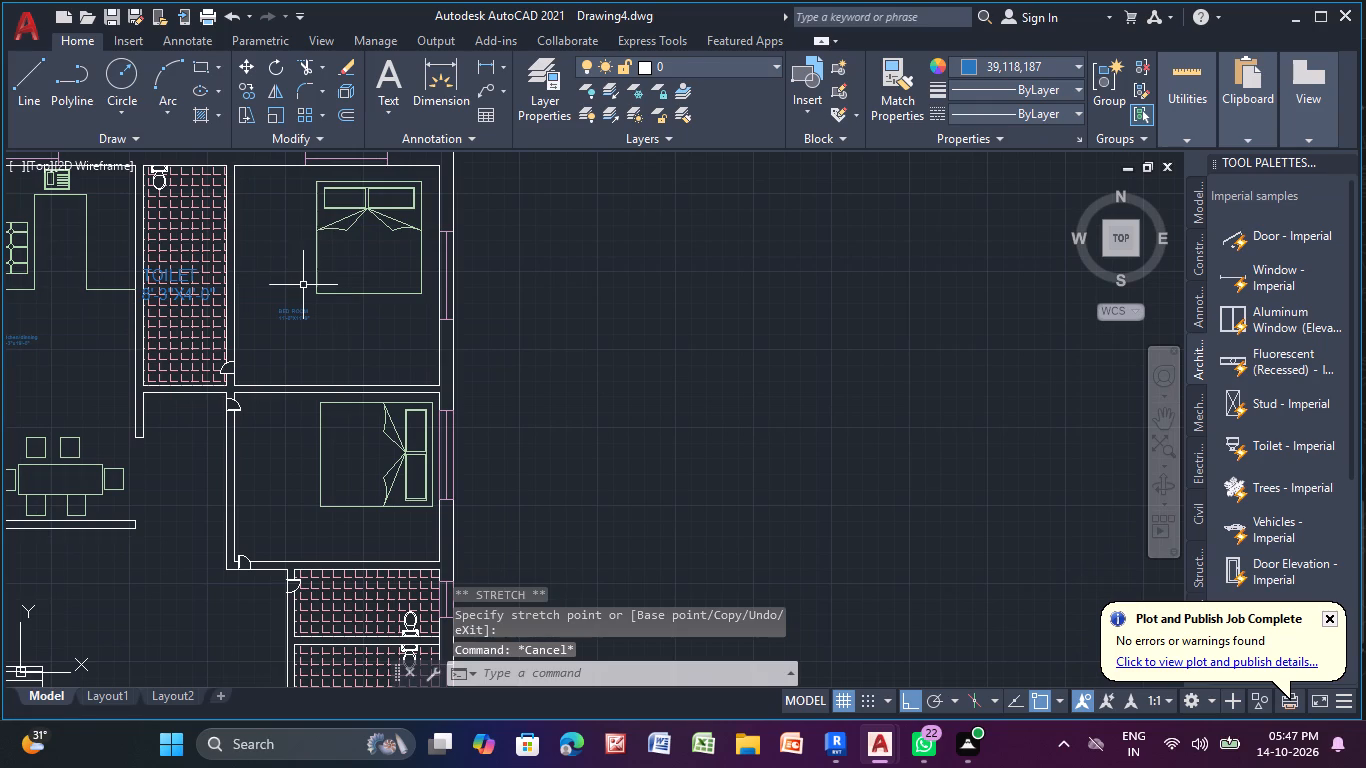
Add a two-line multiline text label "BED ROOM" and "11'-0"X9'-0"" in the middle bedroom, west of the bed.
middle_click_drag(351, 370, 410, 232)
left_click(382, 82)
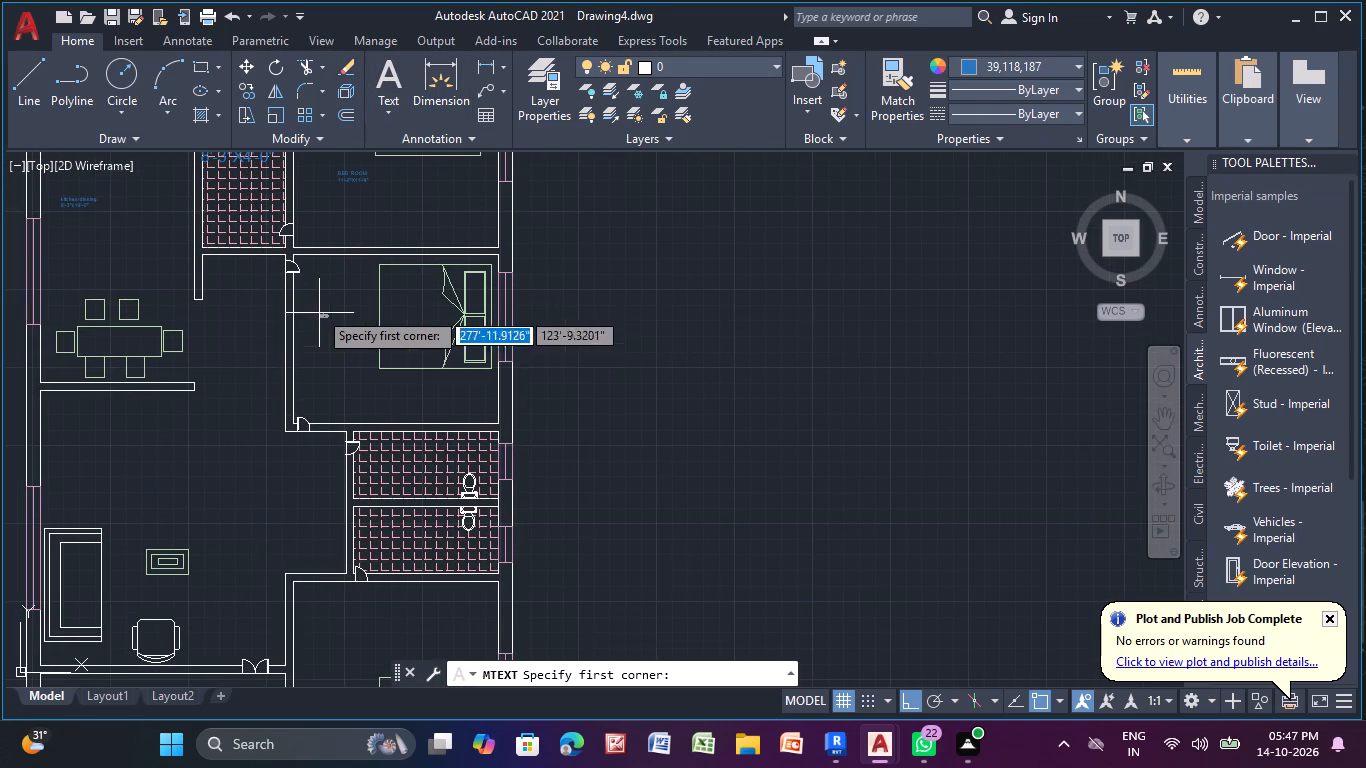
left_click_drag(305, 288, 314, 296)
left_click(389, 344)
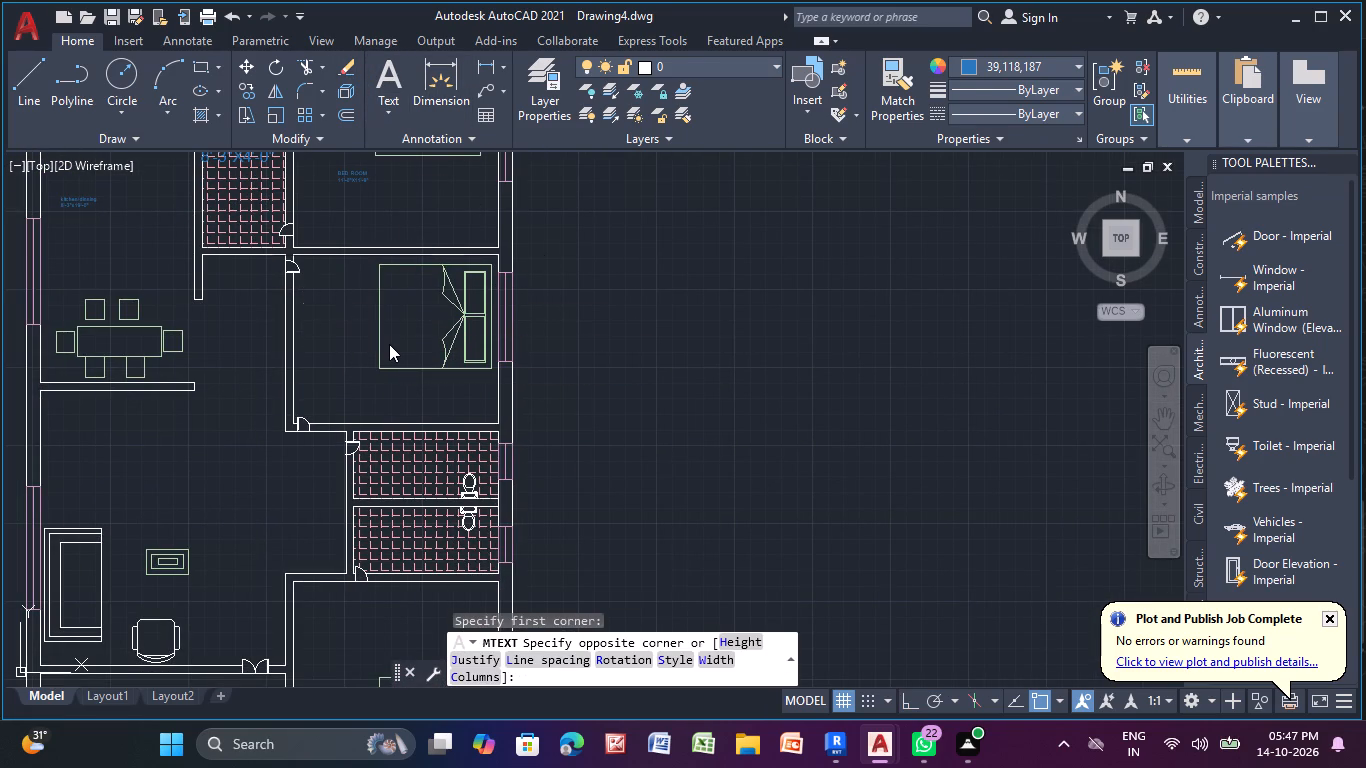
type("BED ROOM")
key("Return")
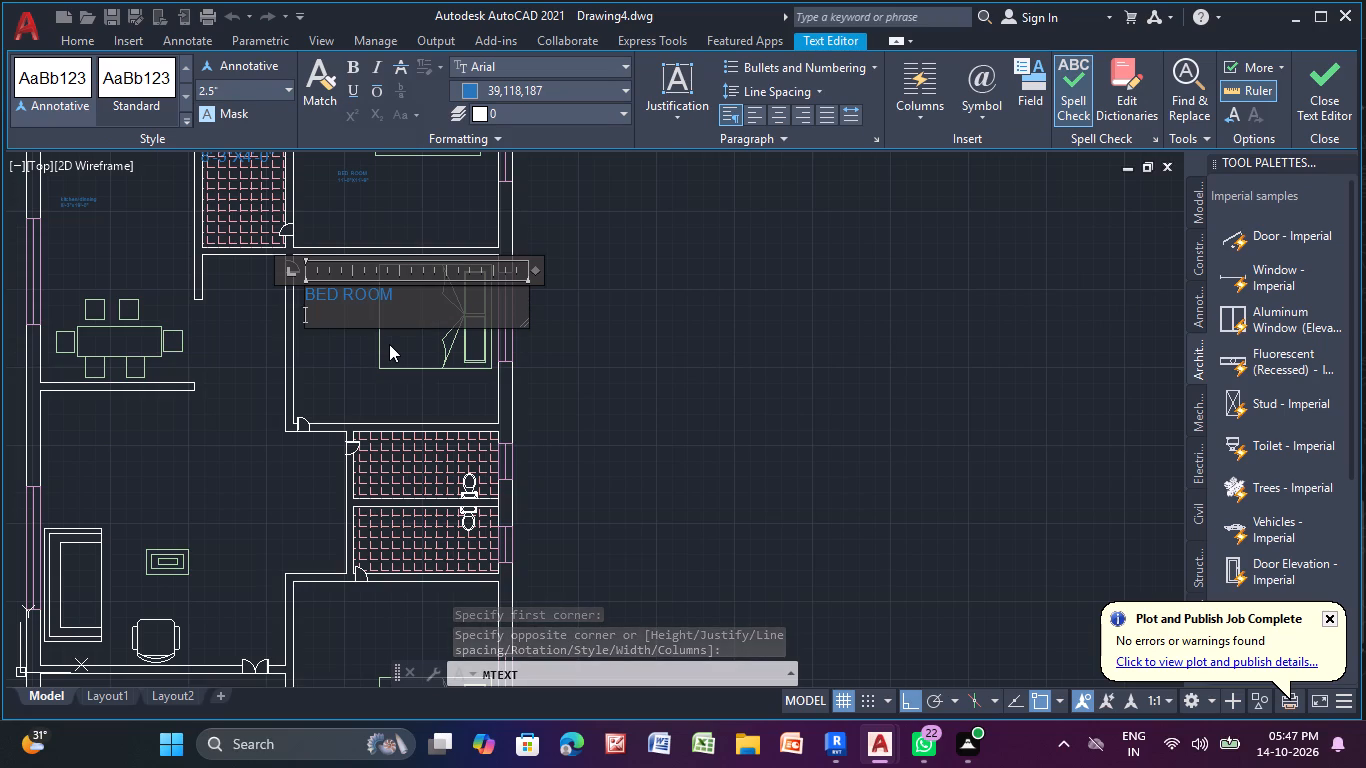
type("11")
type("'-0\"")
key("x")
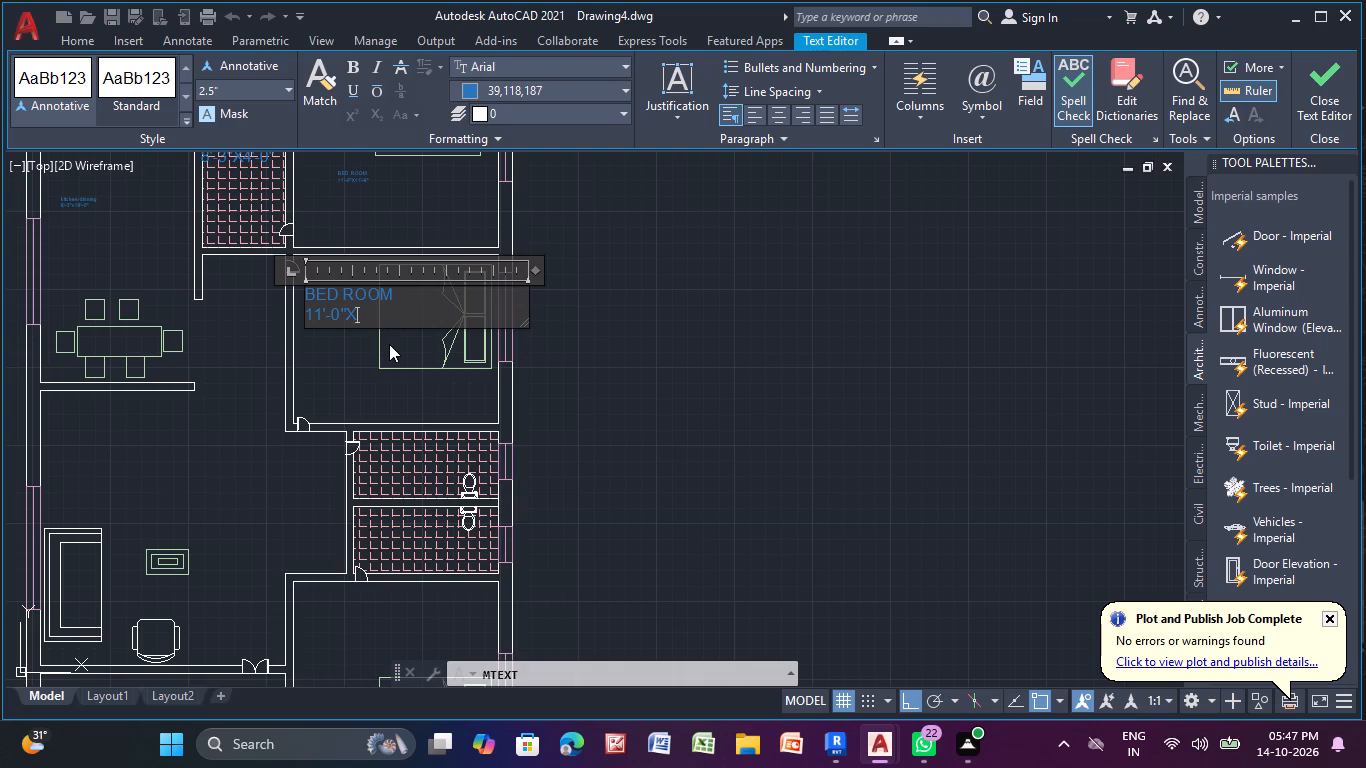
type("9'-0\"")
key("Return")
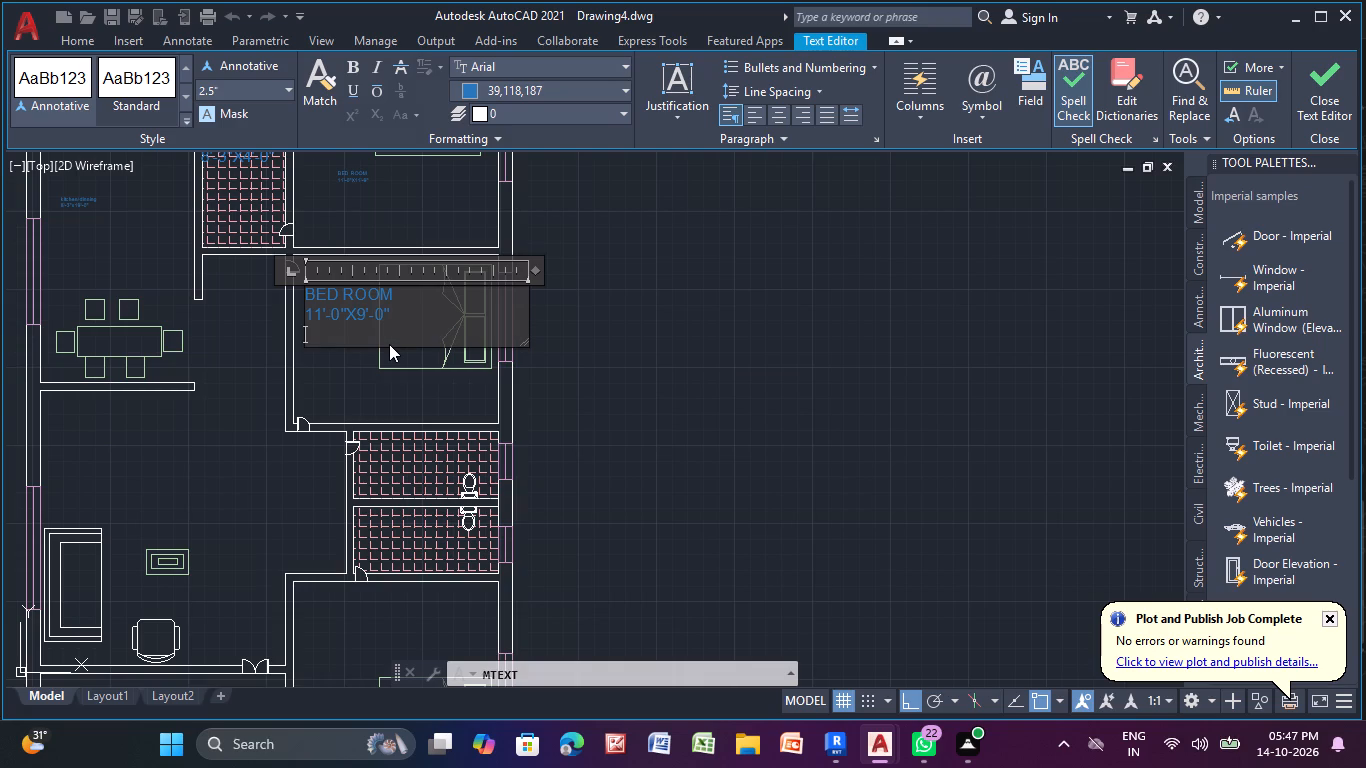
right_click_drag(389, 344, 363, 361)
left_click(358, 367)
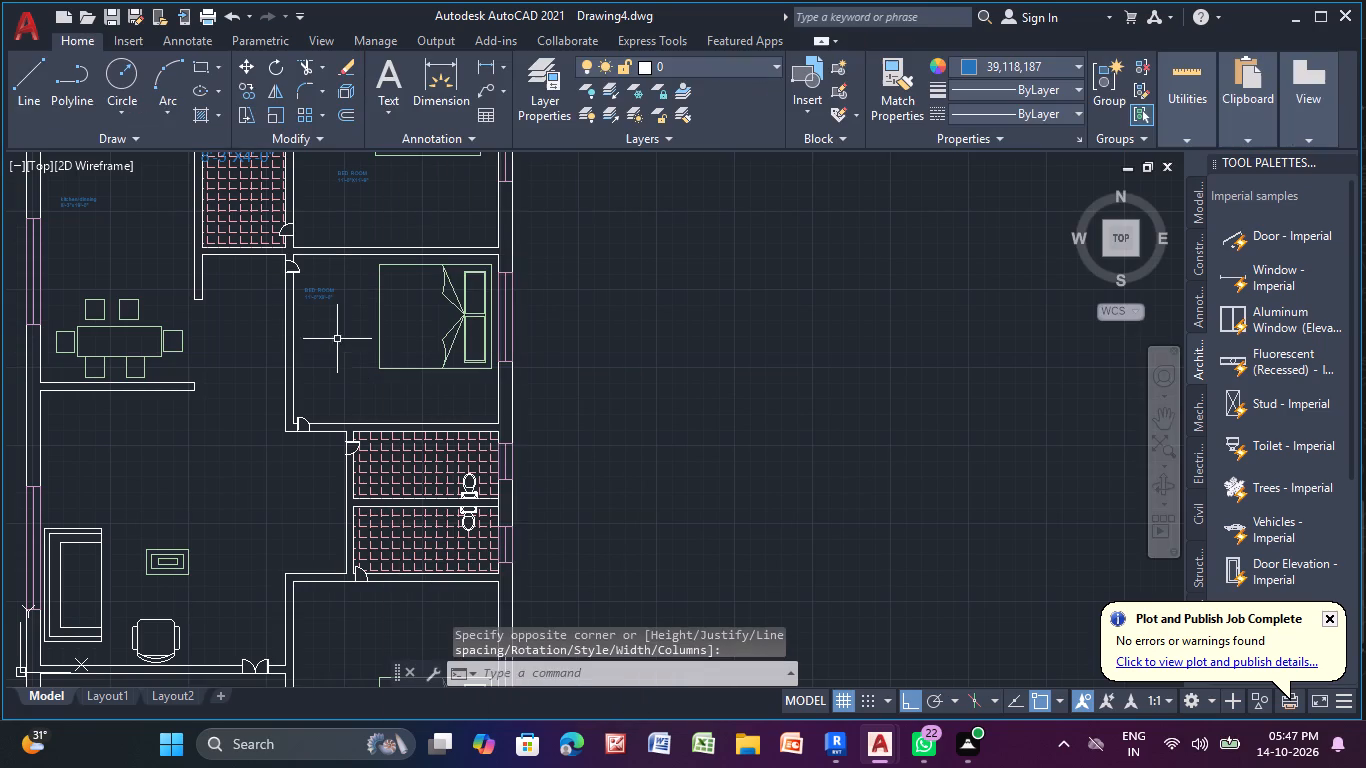
Add a two-line multiline text label "TOILET" and "7'-9"X4'-0"" in the northern of the two adjoining toilets south of the middle bedroom.
middle_click_drag(373, 445, 238, 254)
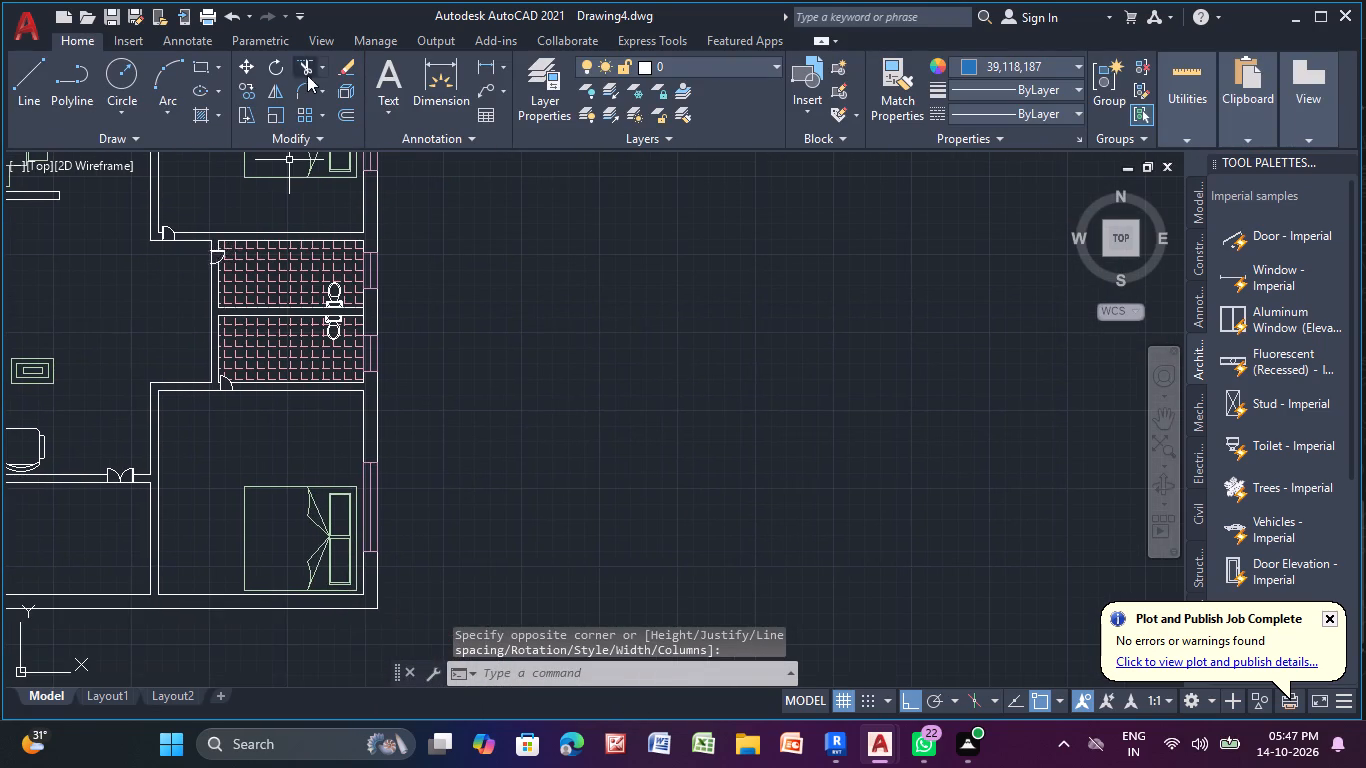
left_click(402, 67)
left_click(392, 80)
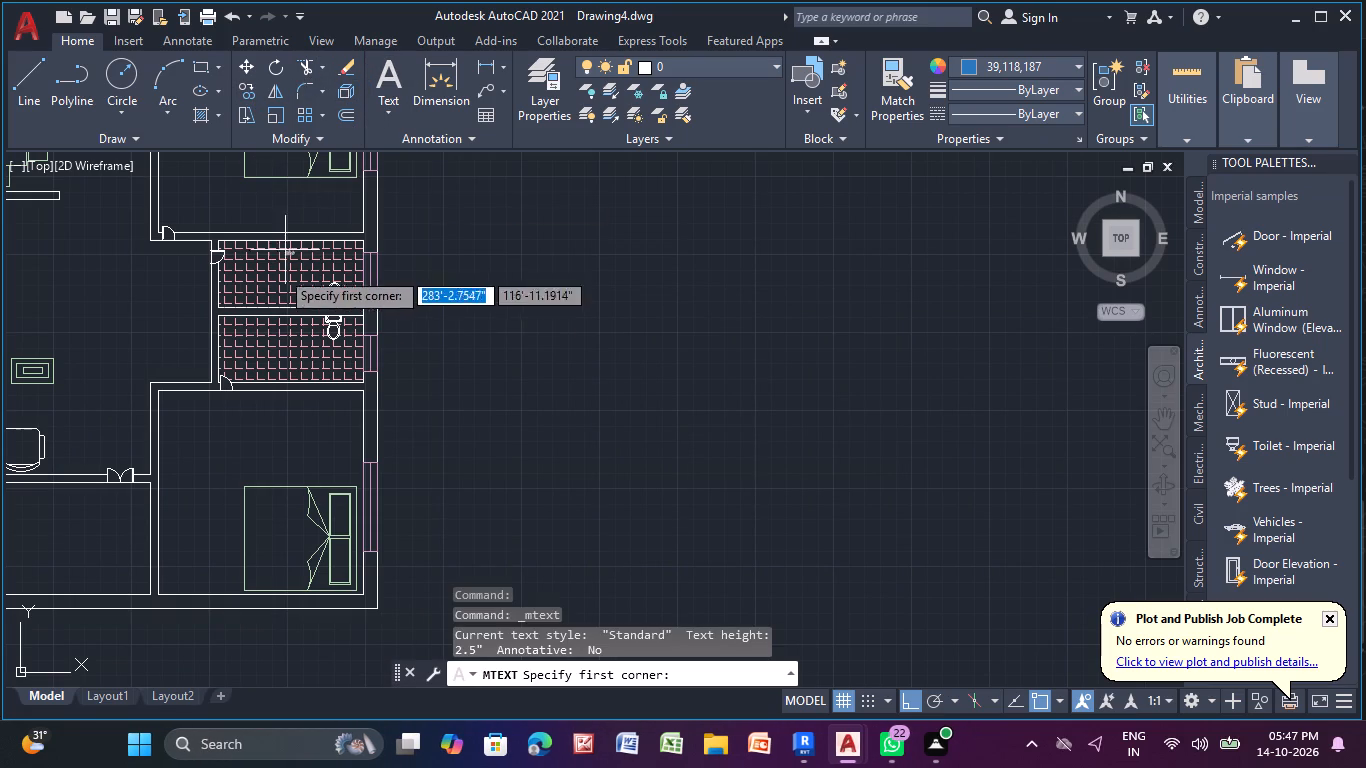
scroll(251, 282, "up", 2)
left_click(234, 236)
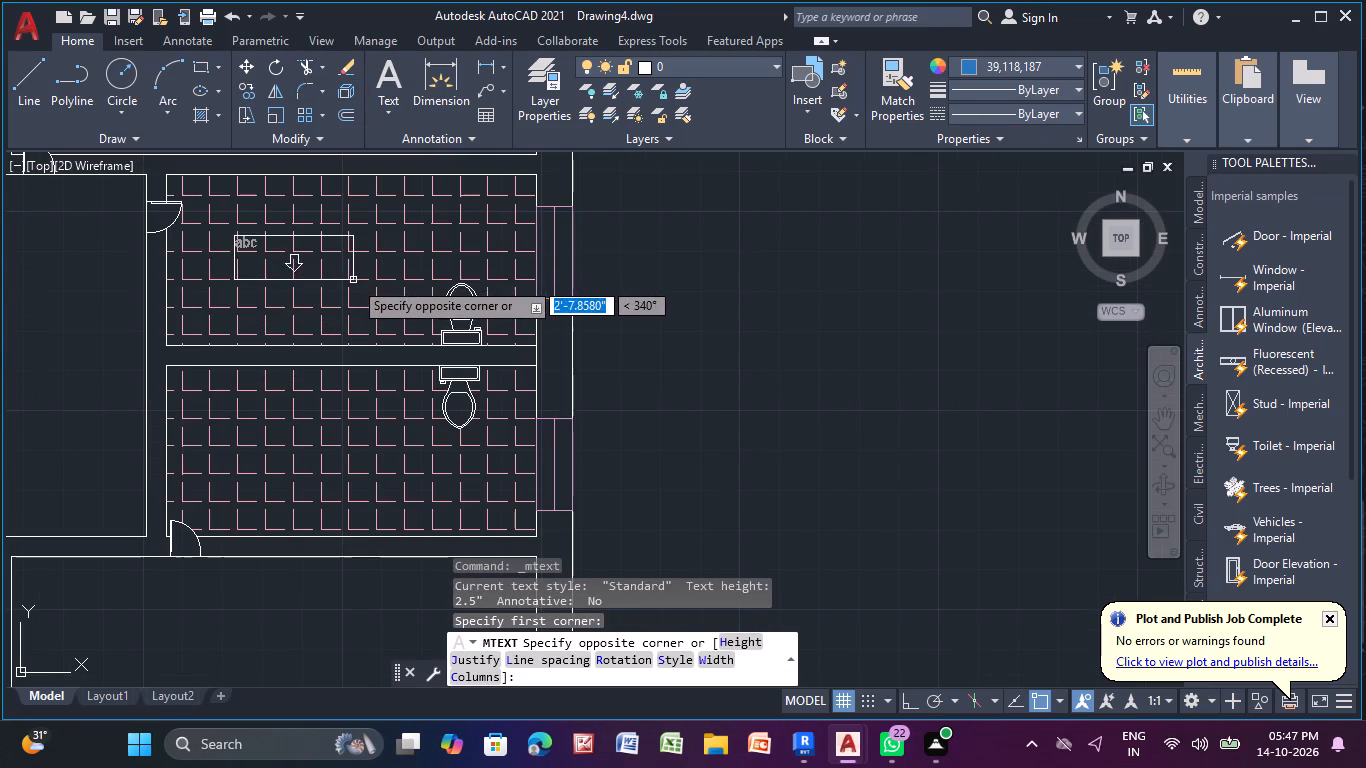
left_click(353, 280)
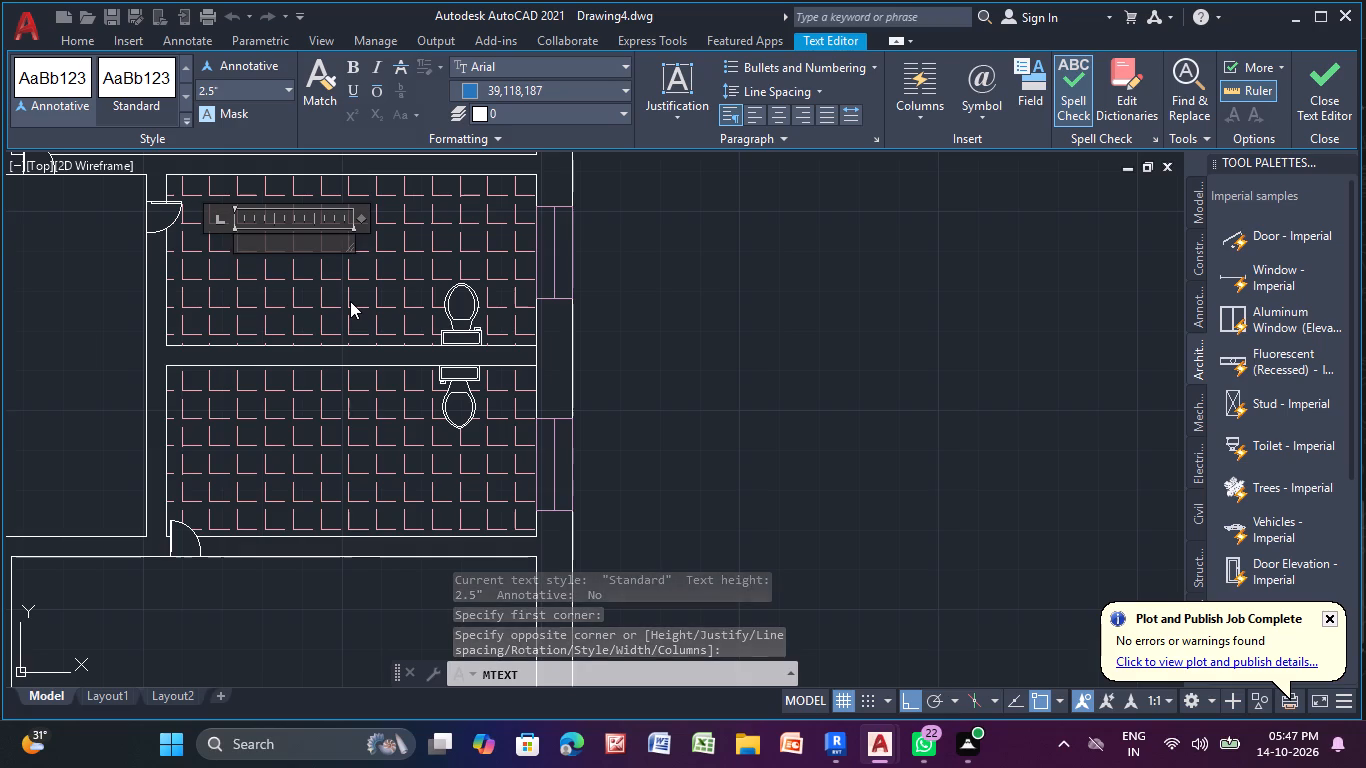
key("t")
type("OILET")
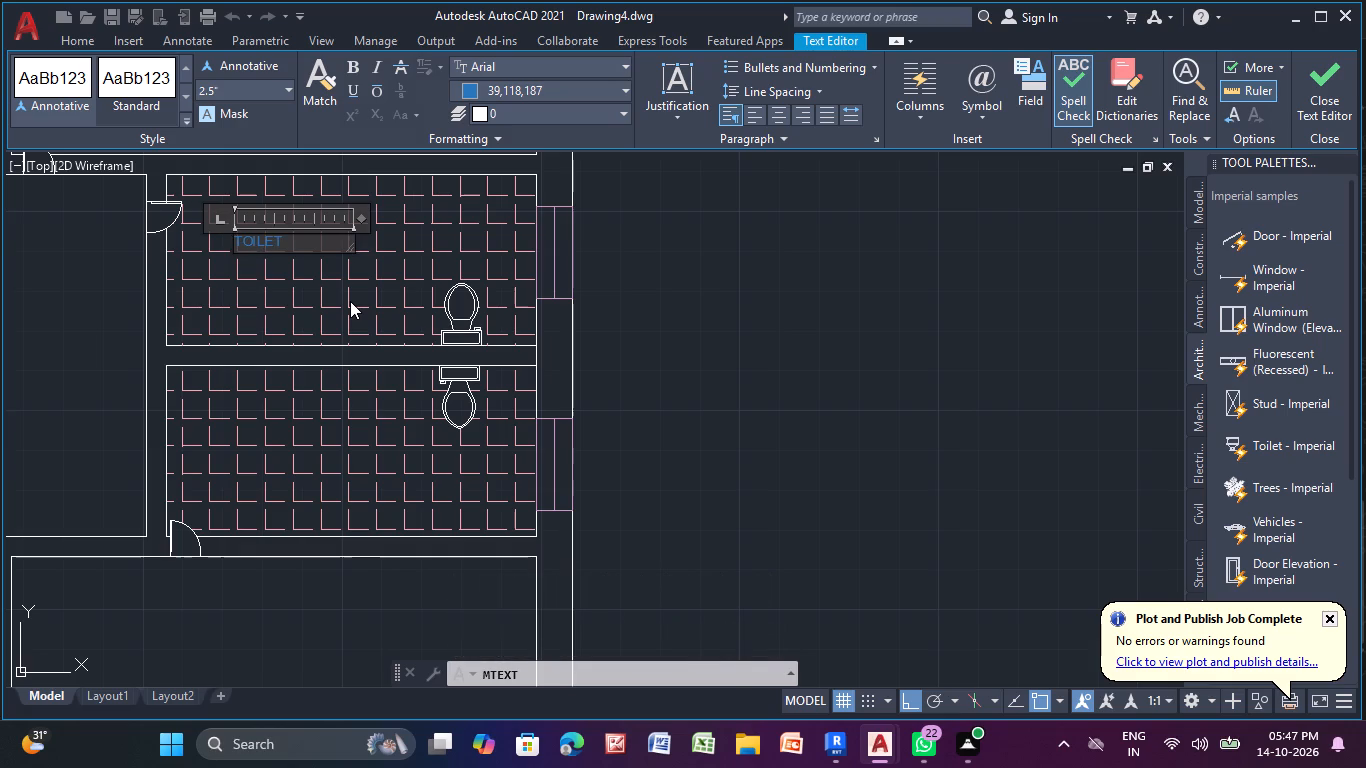
key("space")
key("Return")
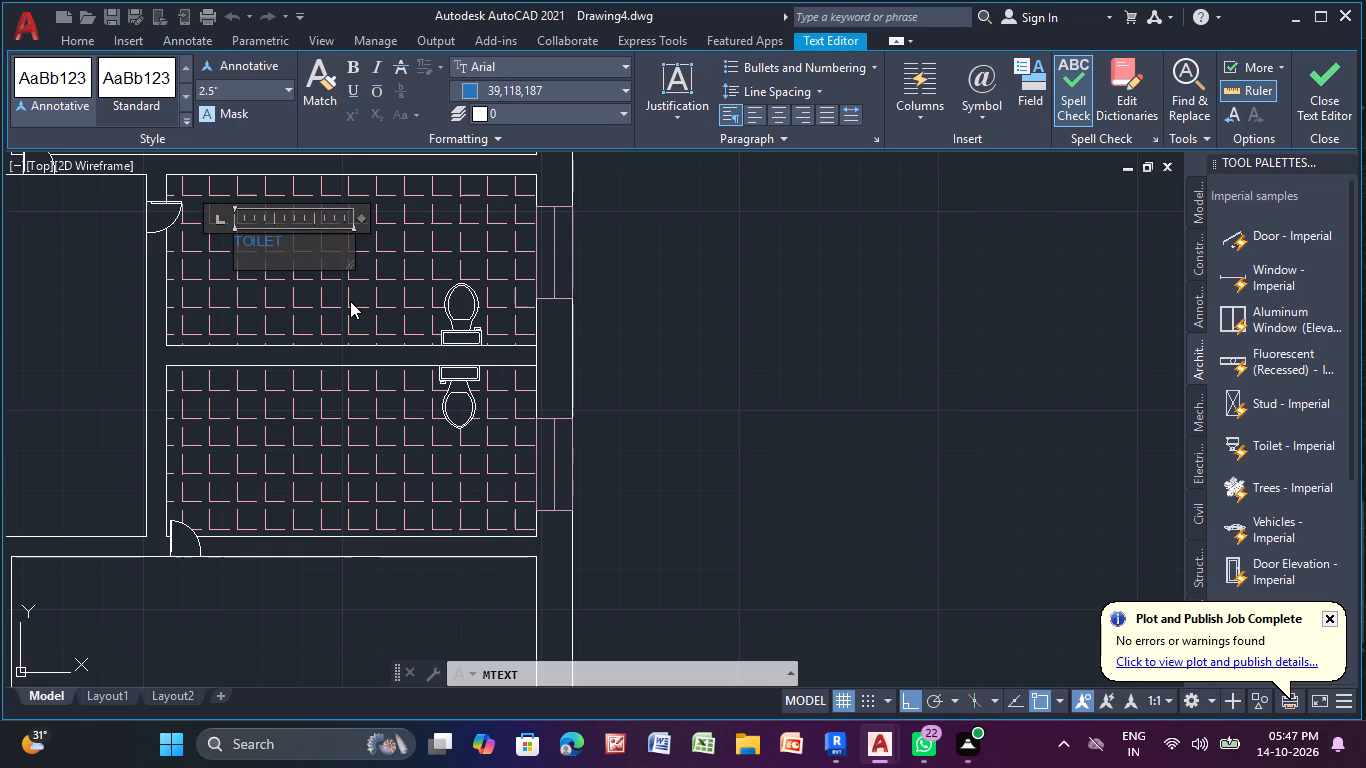
type("7'")
type("-9")
type("\"X")
key("4")
type("'-0")
key("shift+quotedbl")
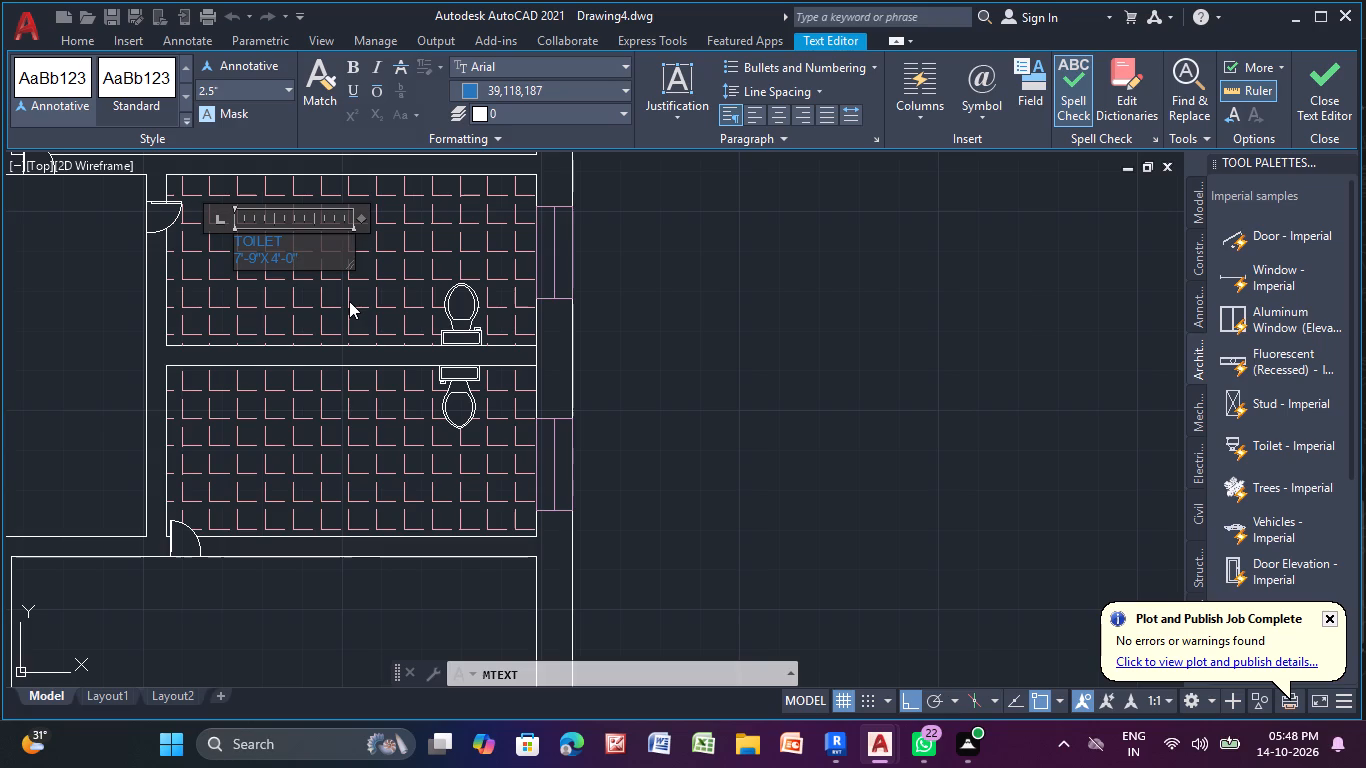
key("Return")
scroll(349, 301, "up", 1)
right_click(349, 301)
left_click(223, 342)
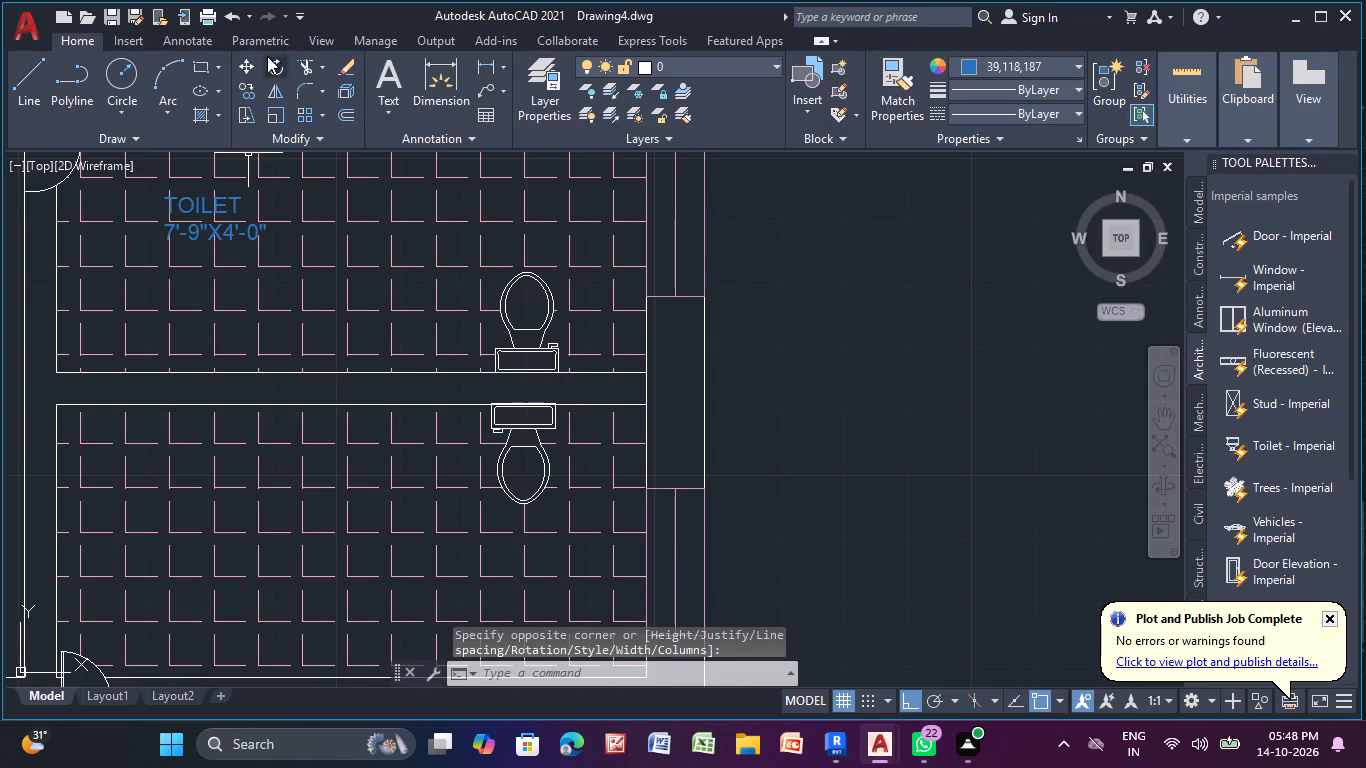
Copy the "TOILET 7'-9"X4'-0"" label straight down into the adjoining southern toilet.
left_click(243, 92)
left_click(196, 203)
right_click(195, 205)
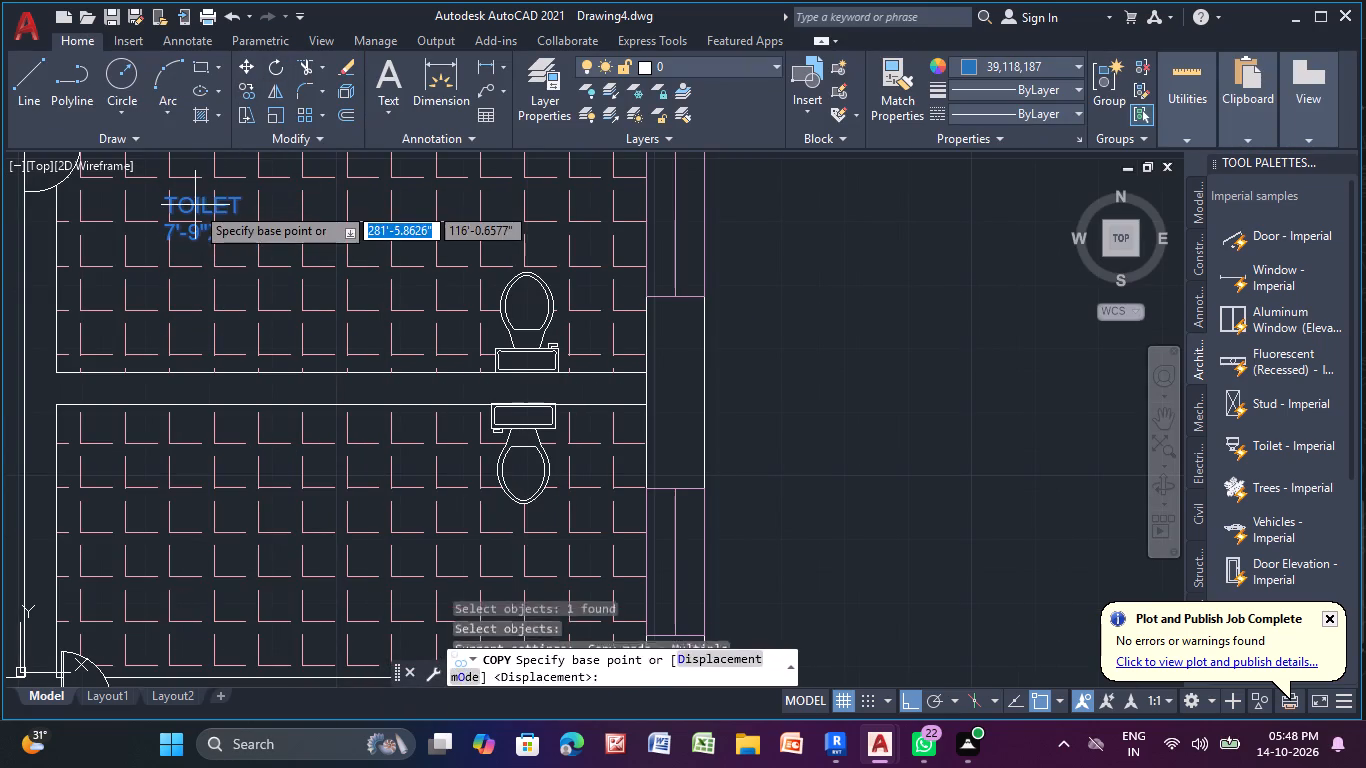
left_click(195, 205)
left_click(237, 488)
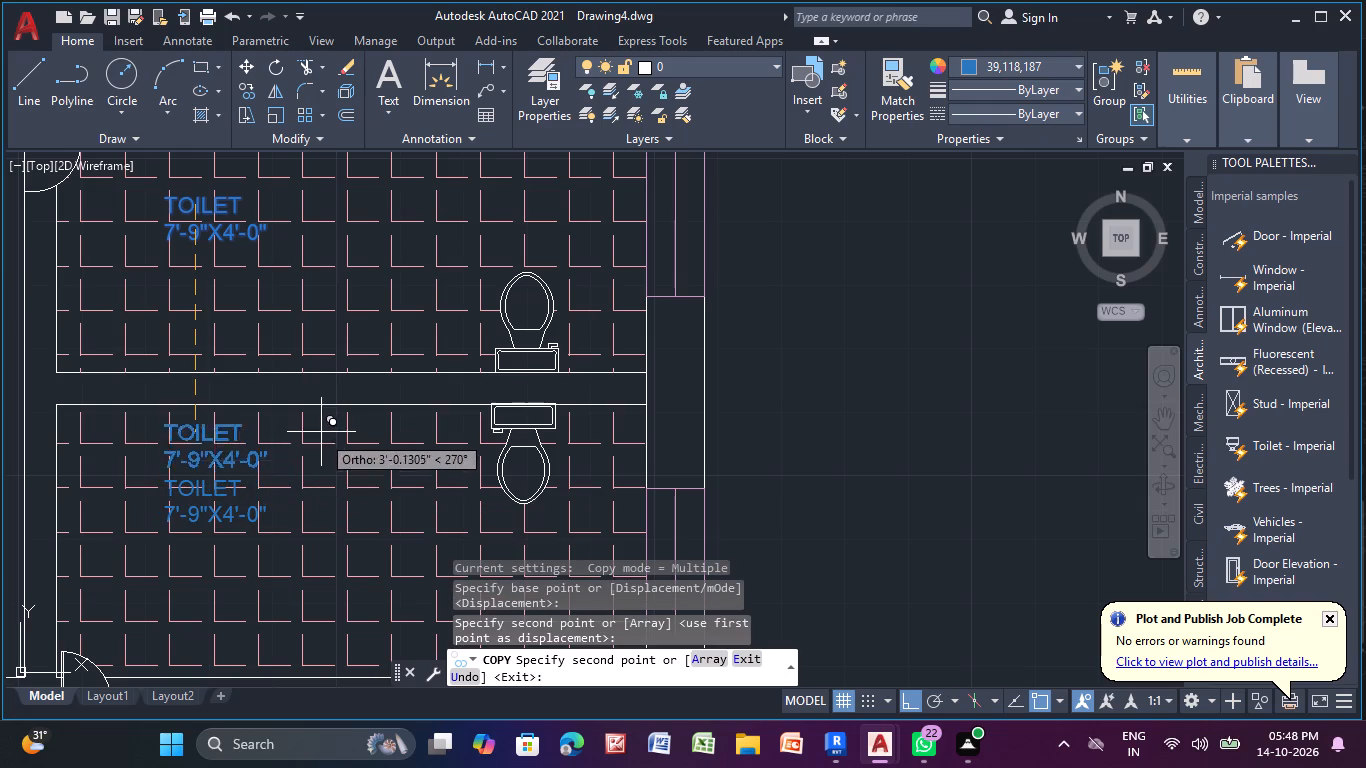
key("Escape")
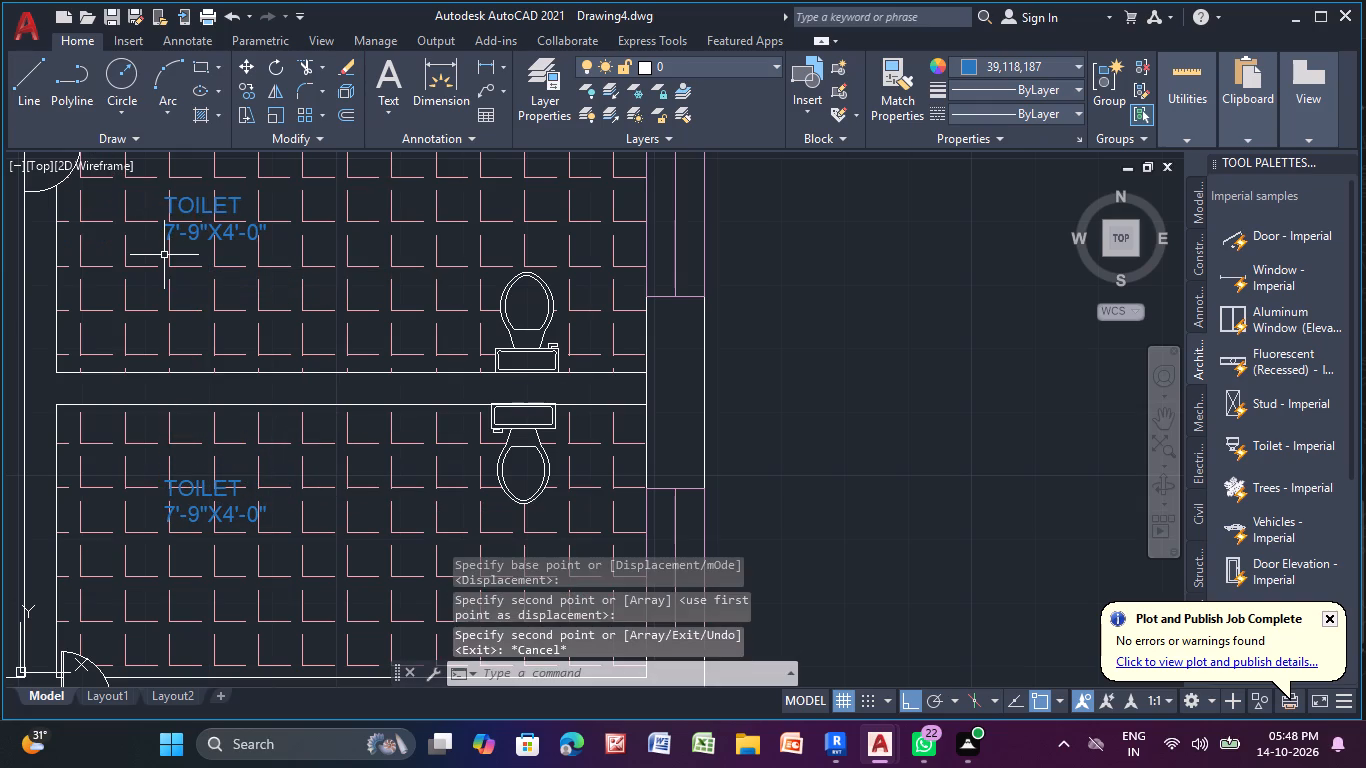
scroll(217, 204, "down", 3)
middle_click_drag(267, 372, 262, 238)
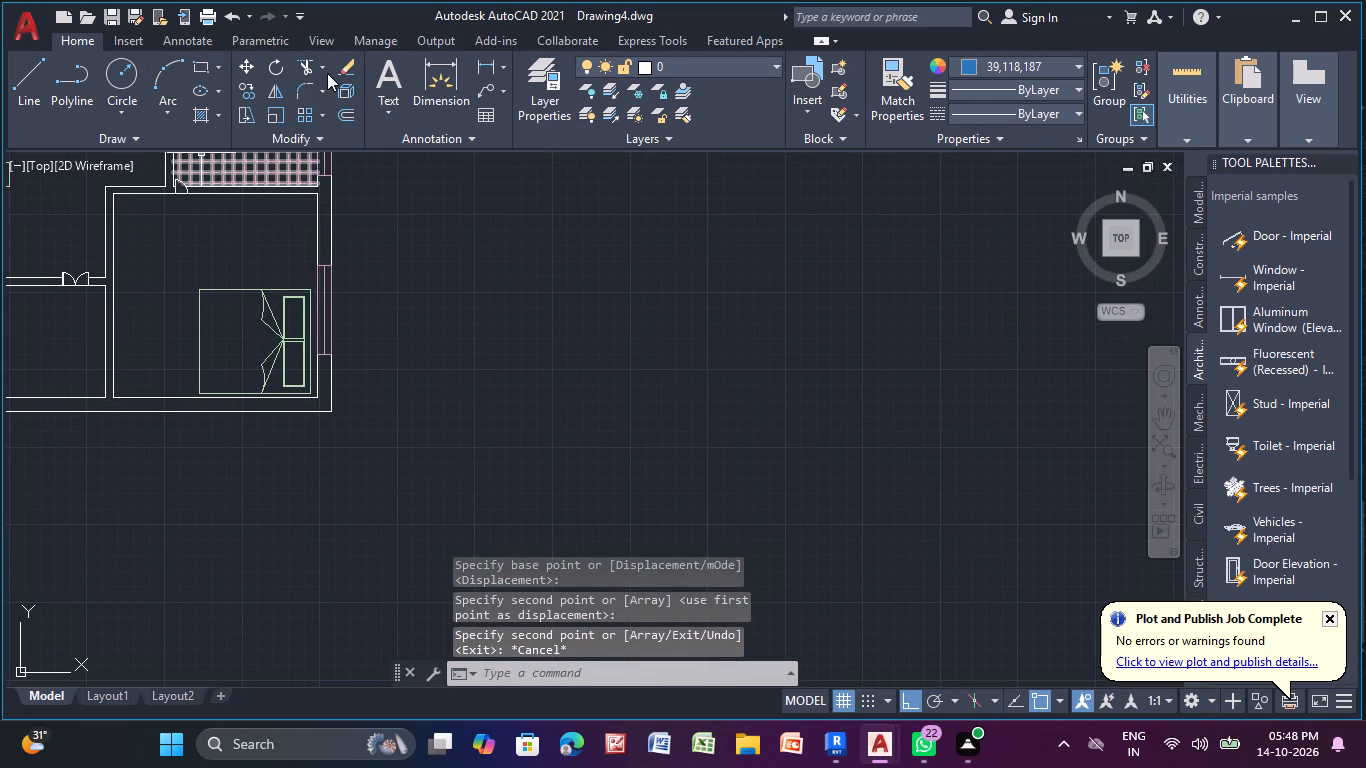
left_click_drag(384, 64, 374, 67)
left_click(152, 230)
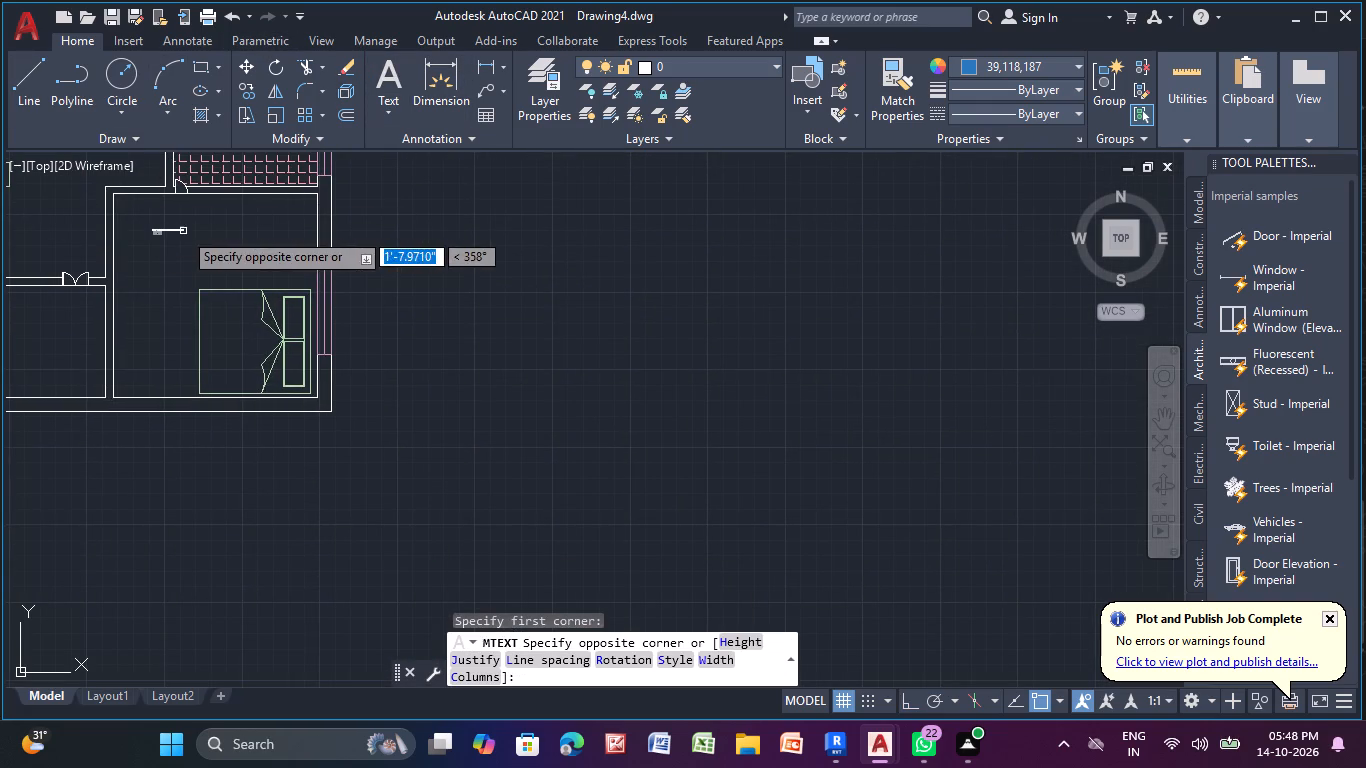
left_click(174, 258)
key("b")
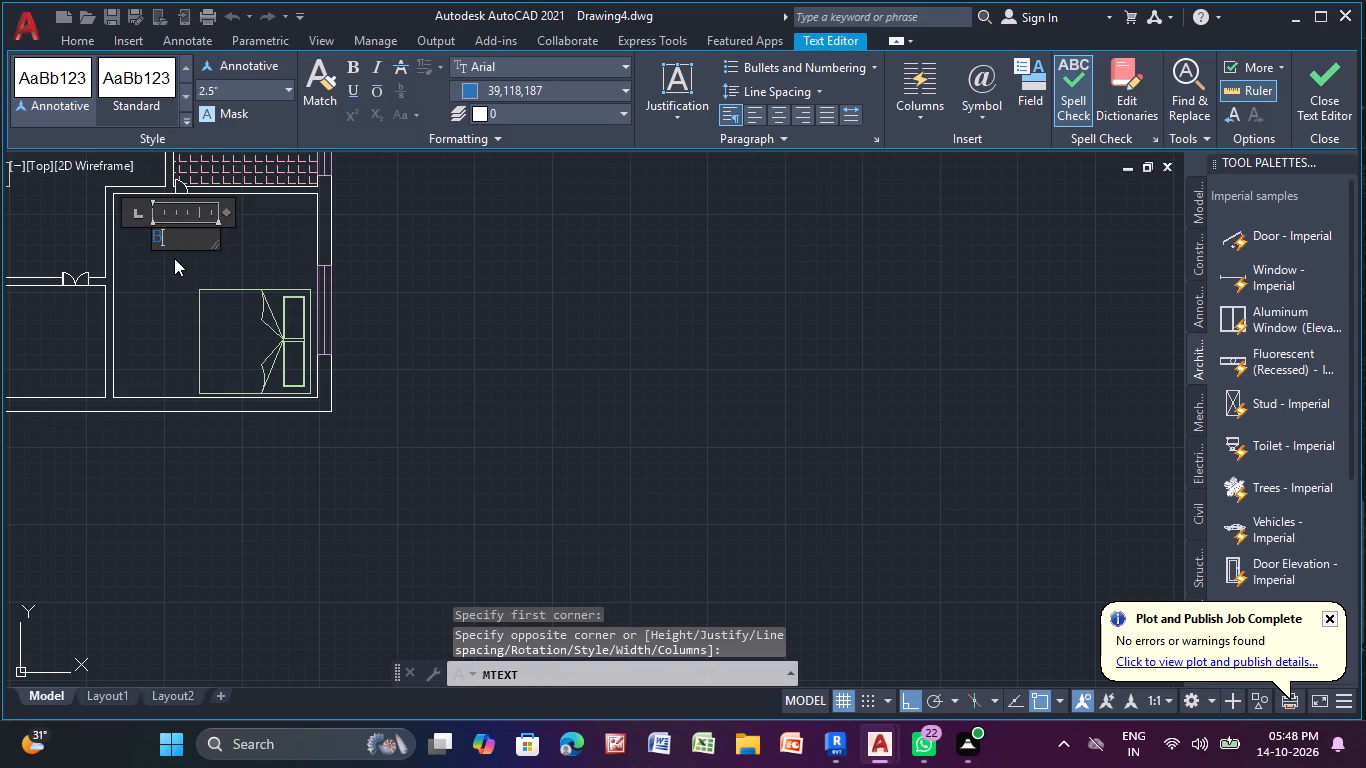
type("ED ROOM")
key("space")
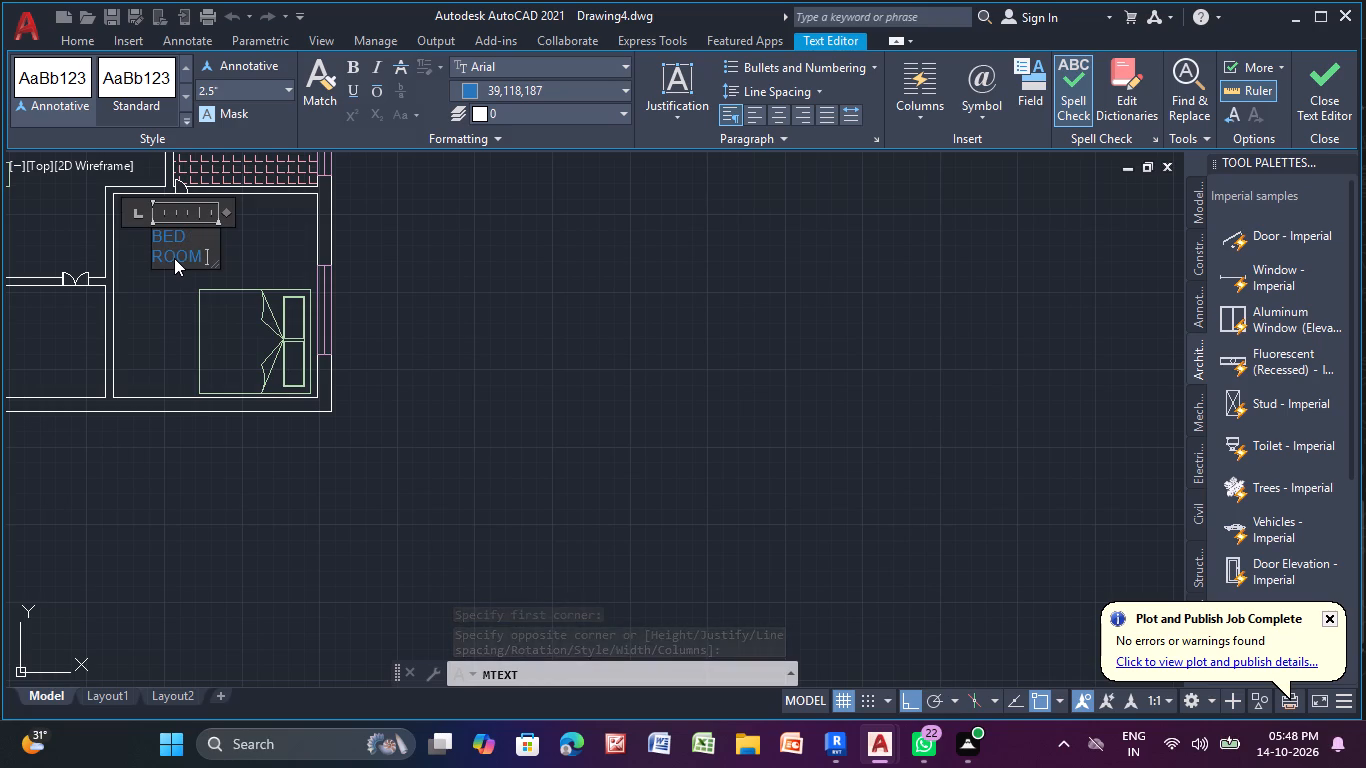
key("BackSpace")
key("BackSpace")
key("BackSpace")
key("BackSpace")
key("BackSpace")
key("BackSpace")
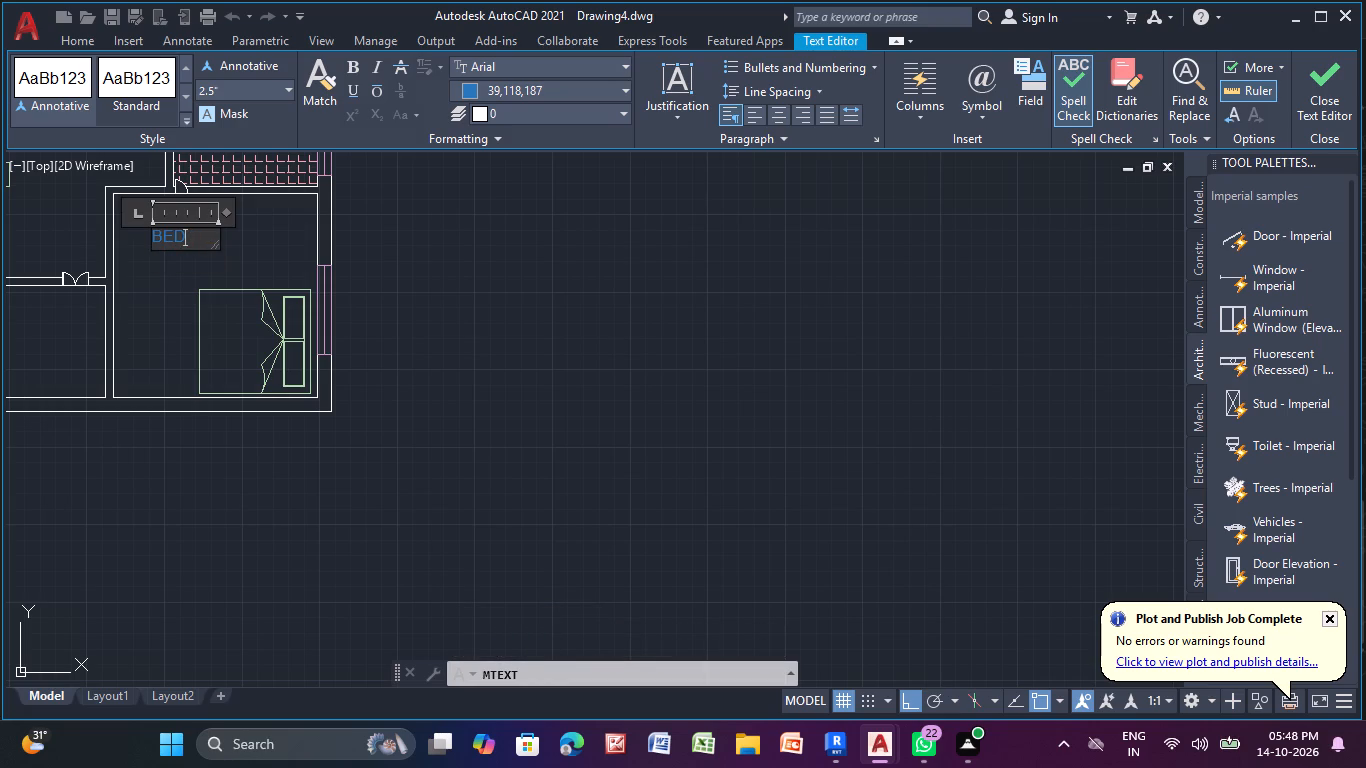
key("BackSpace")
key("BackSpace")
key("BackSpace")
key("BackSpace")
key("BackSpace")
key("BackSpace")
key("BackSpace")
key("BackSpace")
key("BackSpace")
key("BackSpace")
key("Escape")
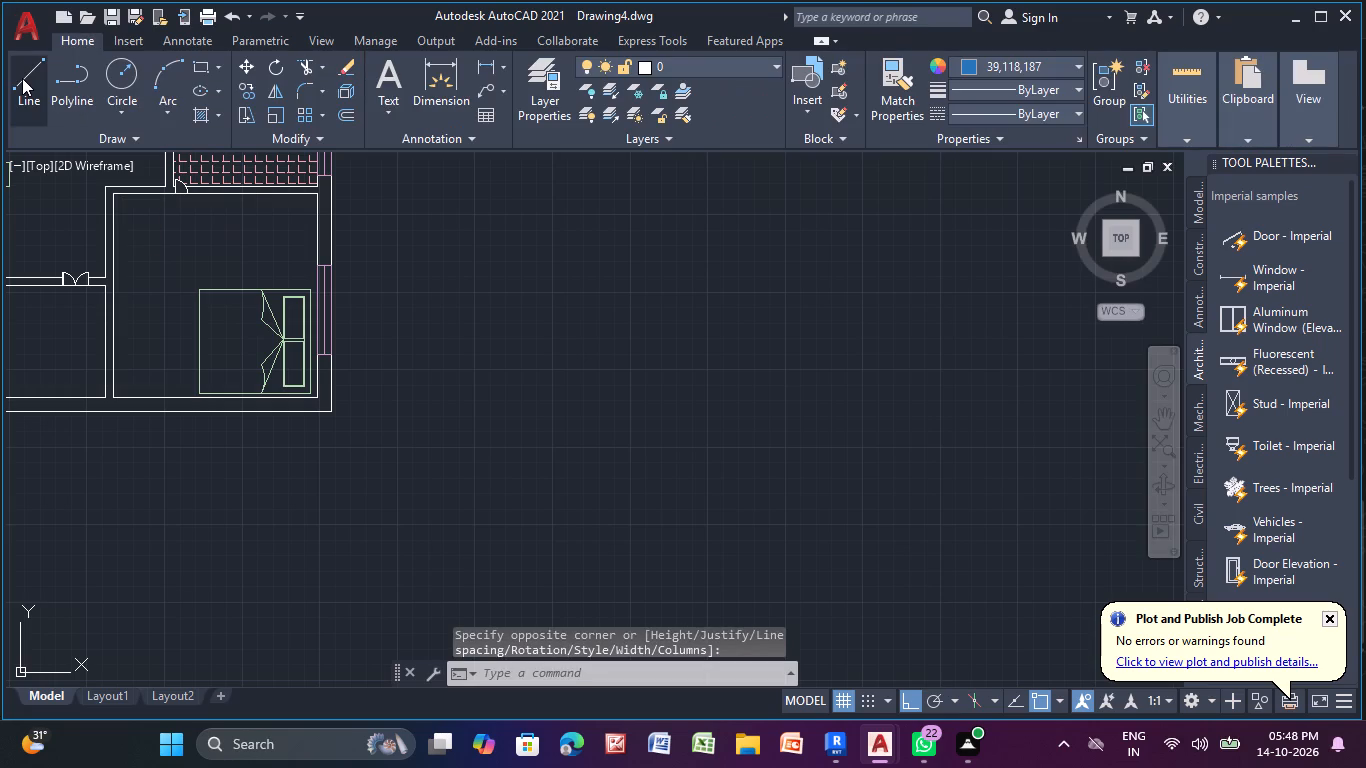
Add a two-line multiline text label "BED ROOM" and "11'-0"X10'-0"" in the southern bedroom, northwest of the bed.
left_click(392, 83)
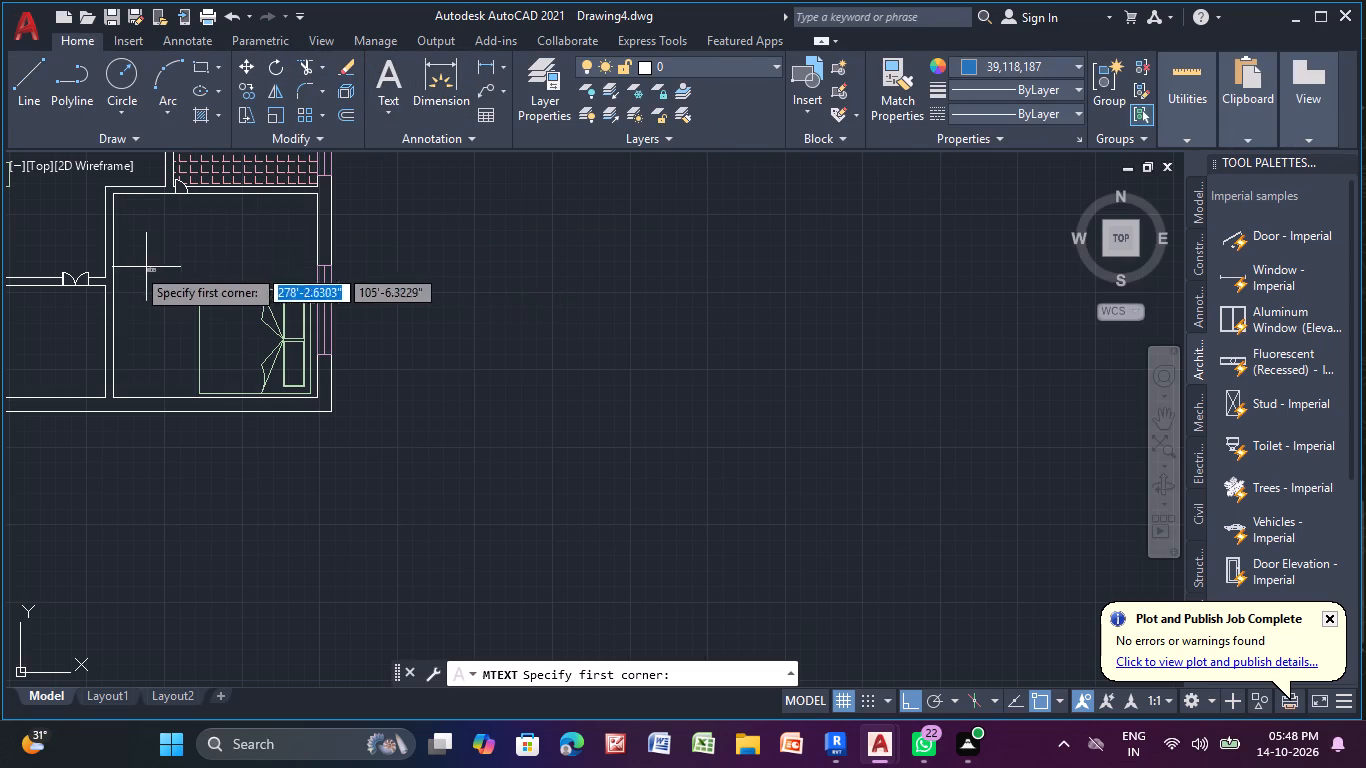
left_click(137, 237)
left_click(305, 249)
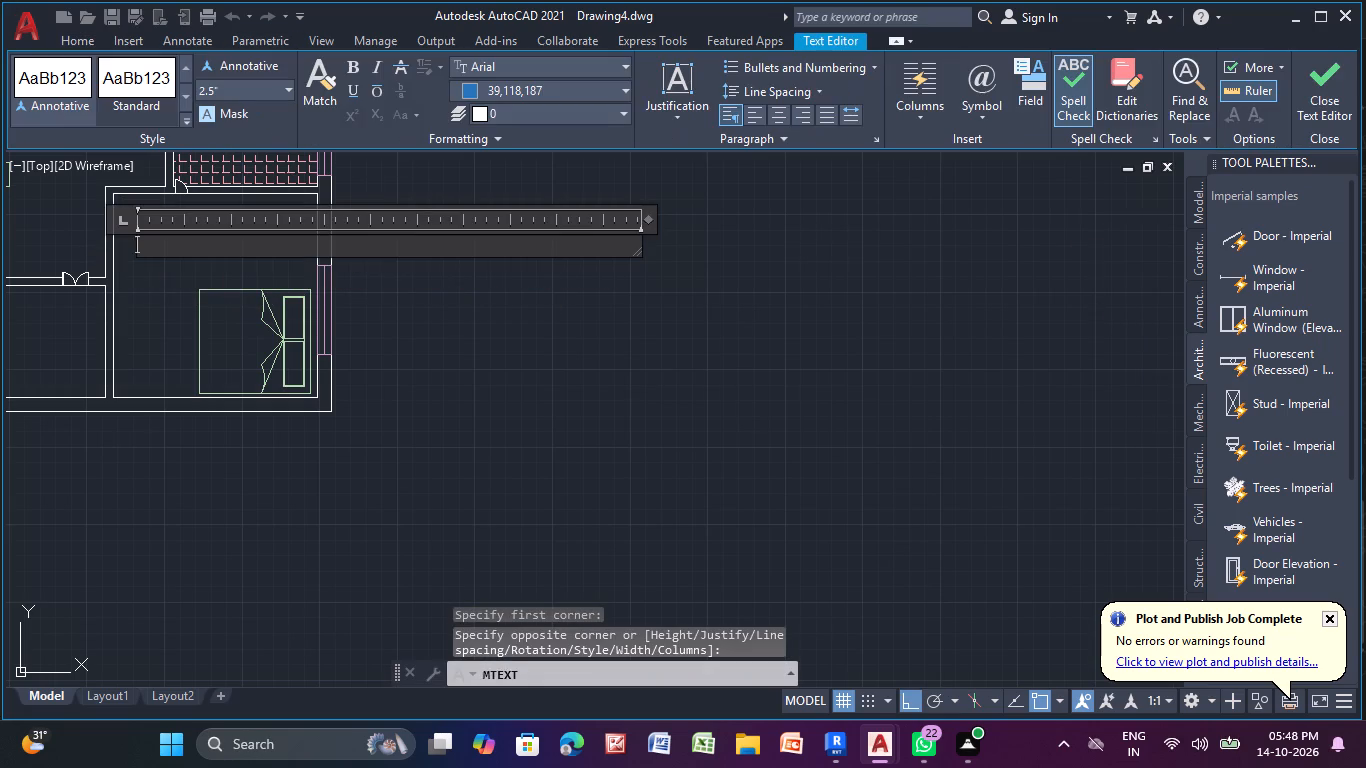
type("BED ROOM")
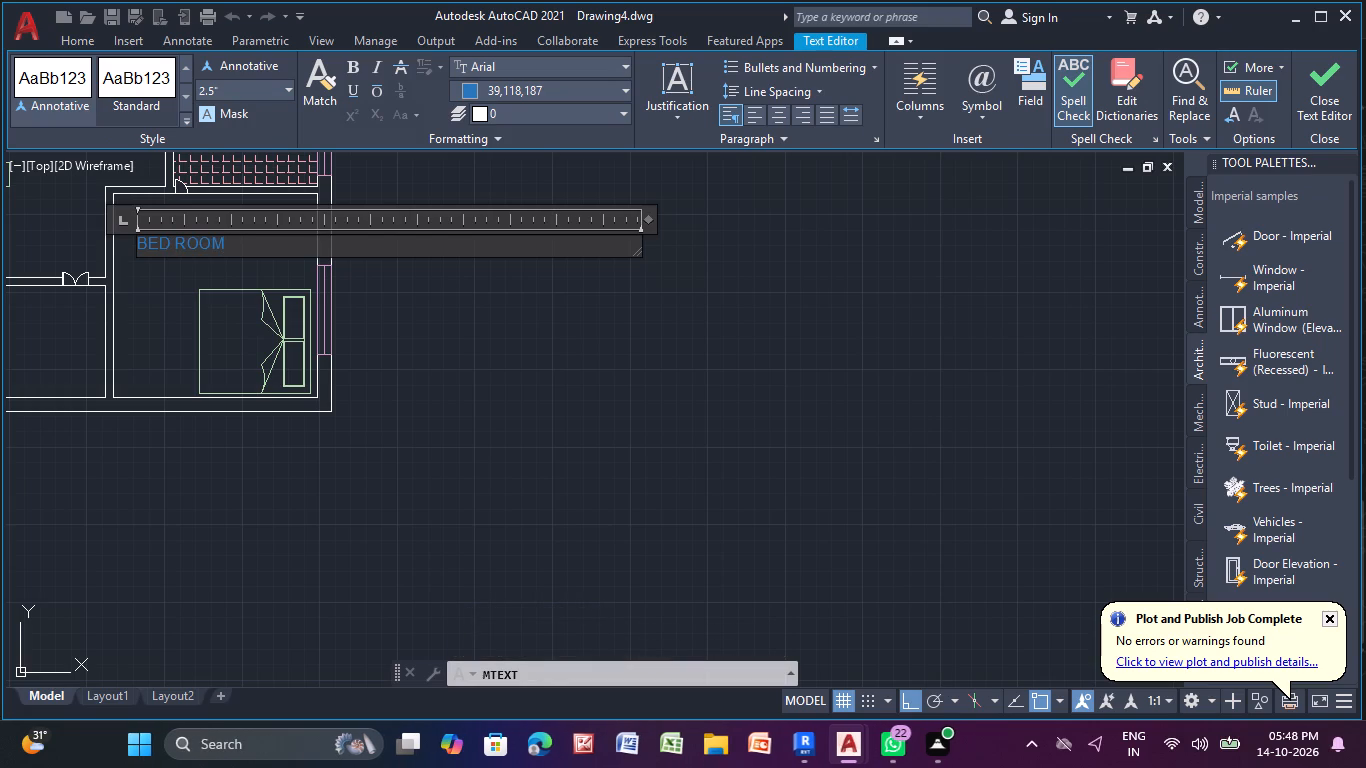
key("Return")
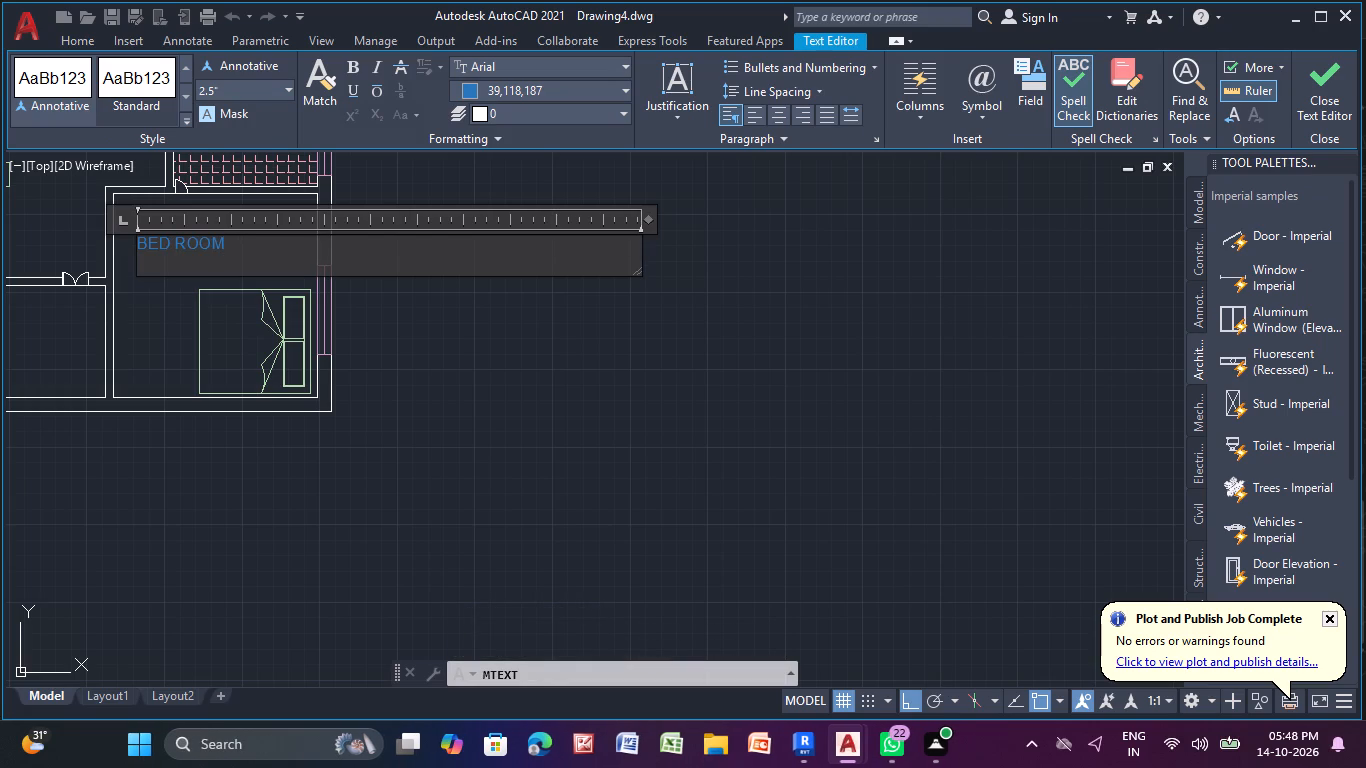
type("11")
type("'-0\"")
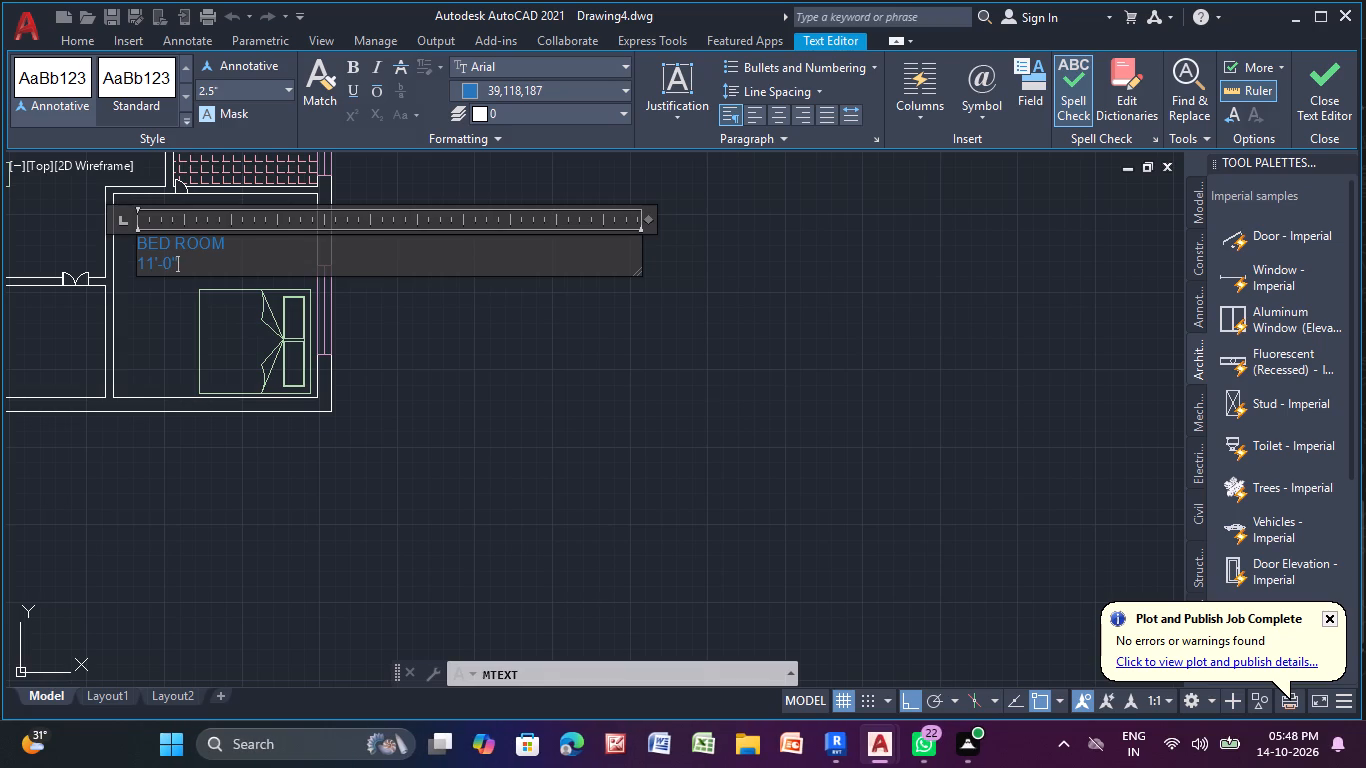
key("x")
type("10'-0")
key("shift+quotedbl")
key("Return")
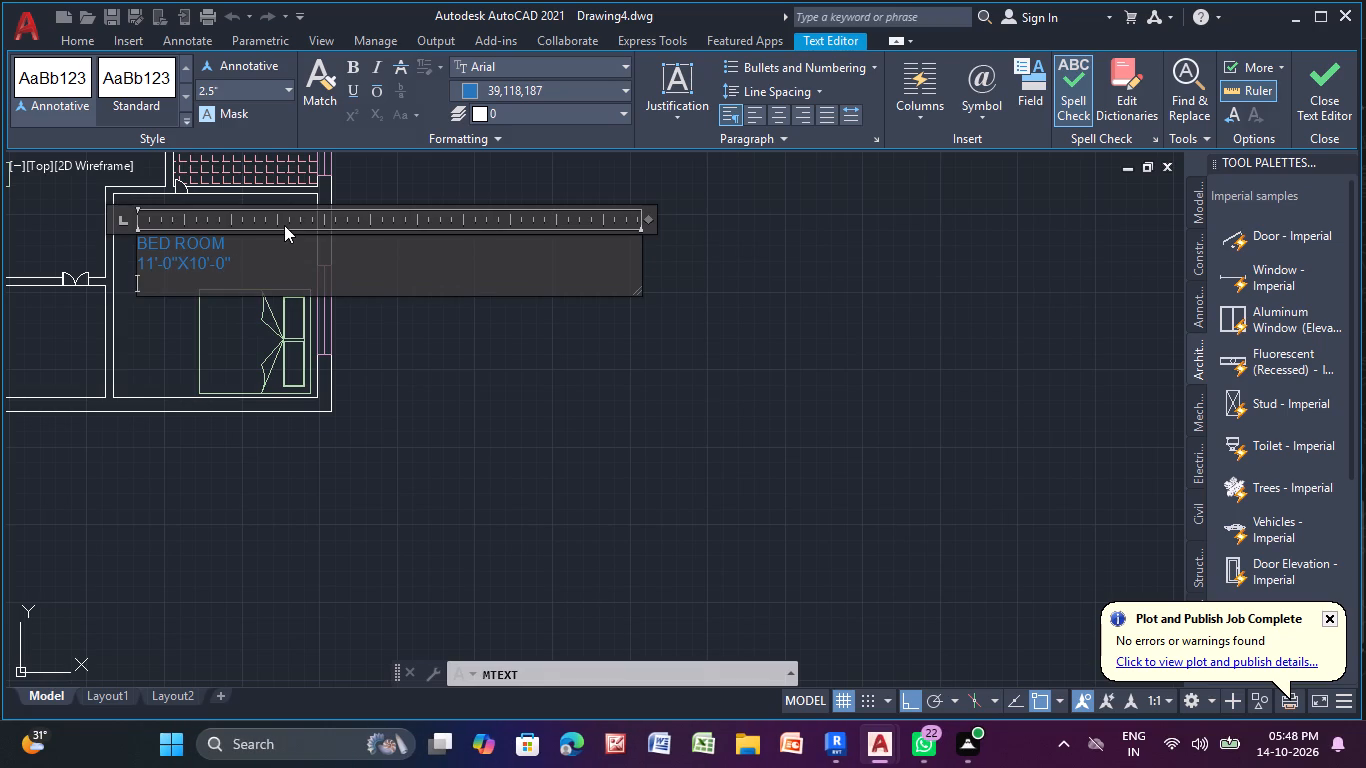
right_click(284, 225)
left_click(223, 325)
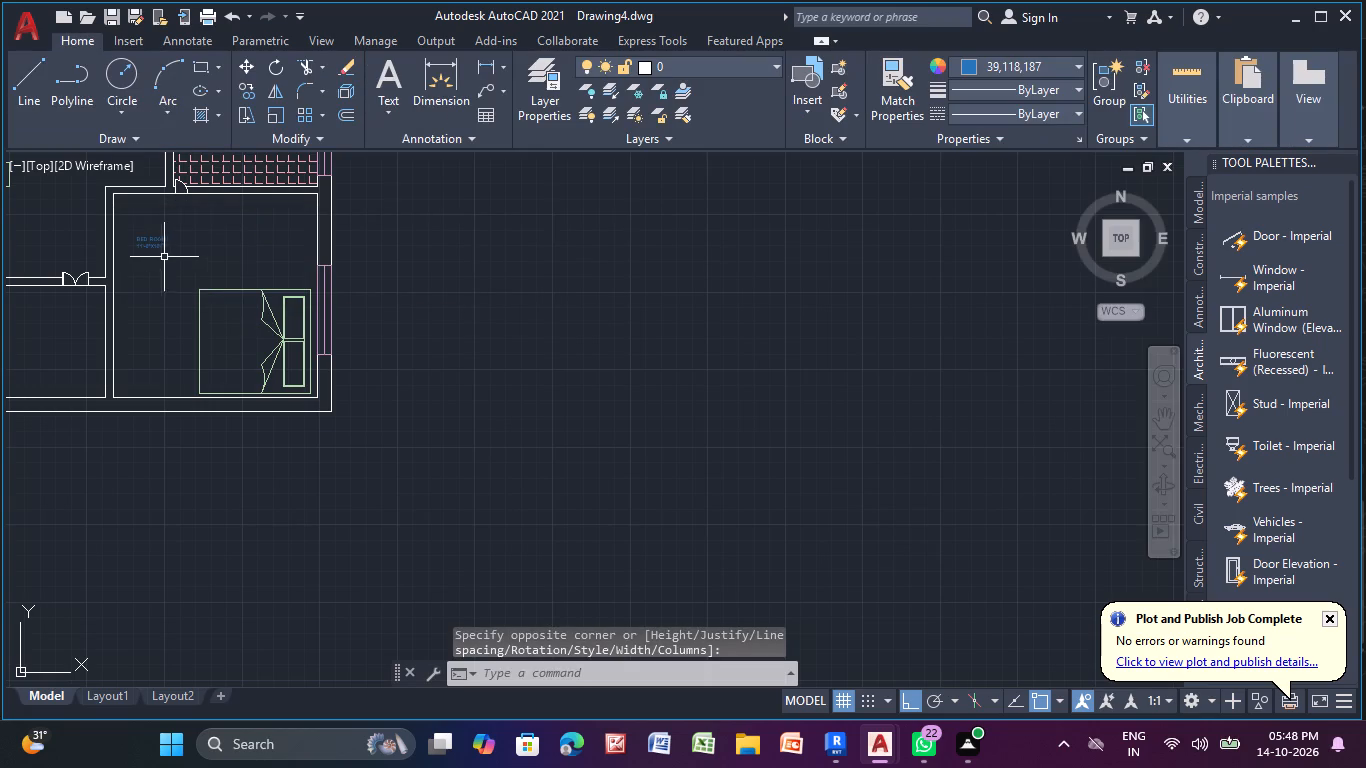
Add a two-line multiline text label "VERANDAH" and "12'-9"X6'-0"" in the empty room west of the southern bedroom.
scroll(172, 299, "down", 1)
middle_click_drag(176, 318, 433, 312)
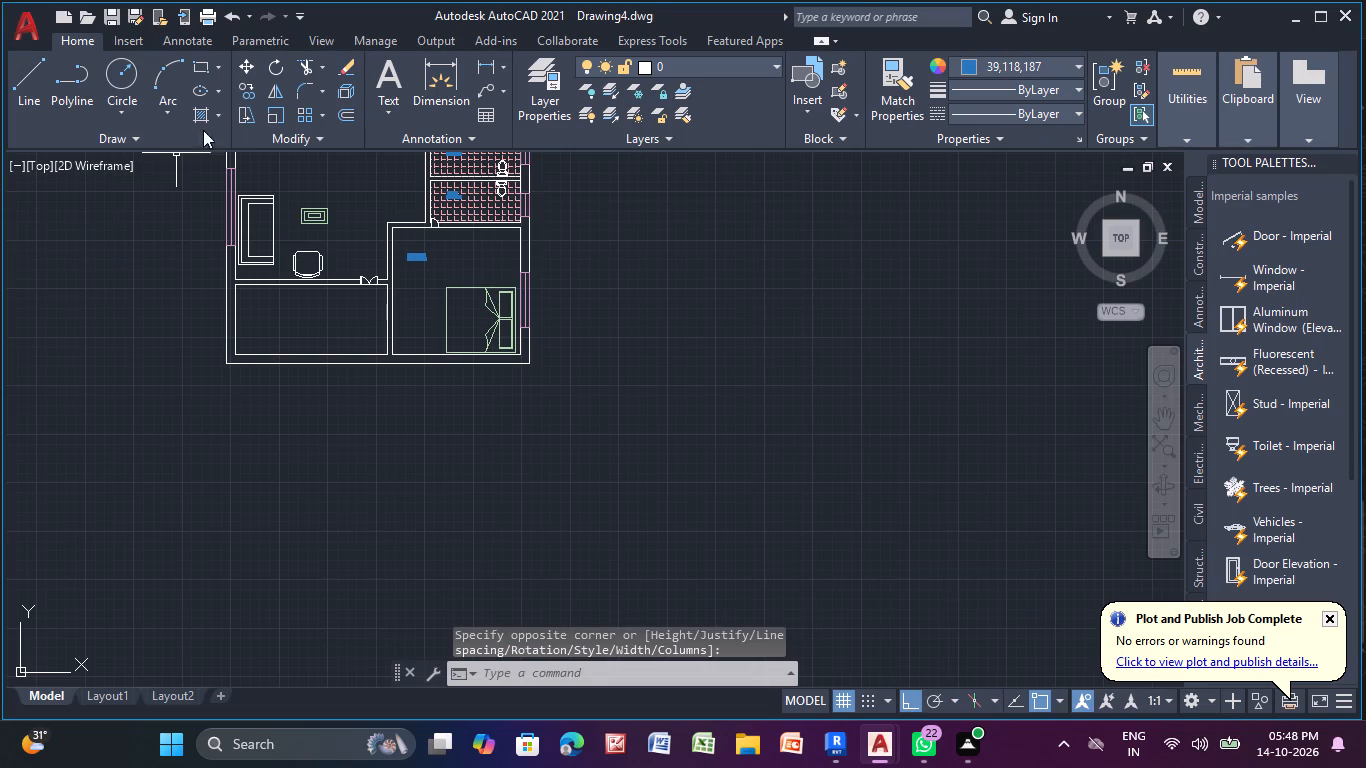
left_click(391, 61)
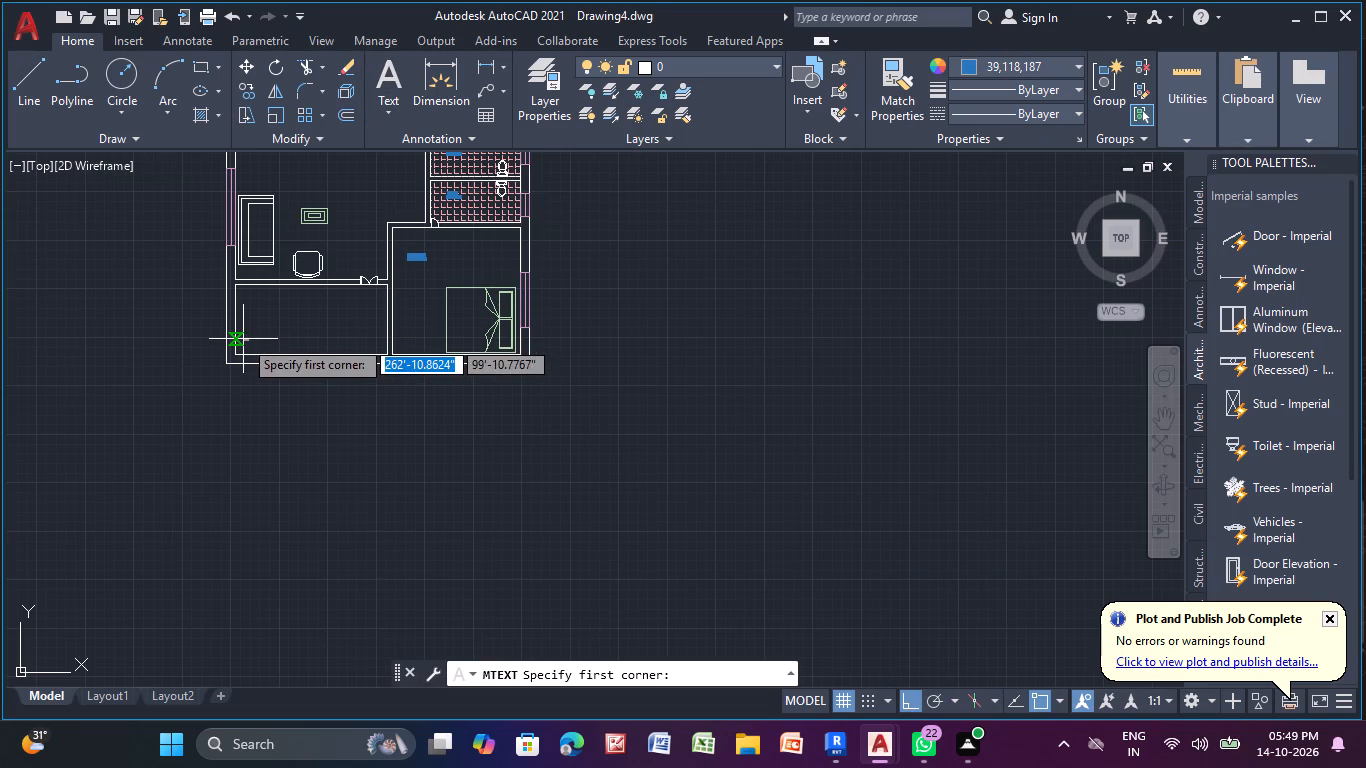
scroll(299, 301, "up", 3)
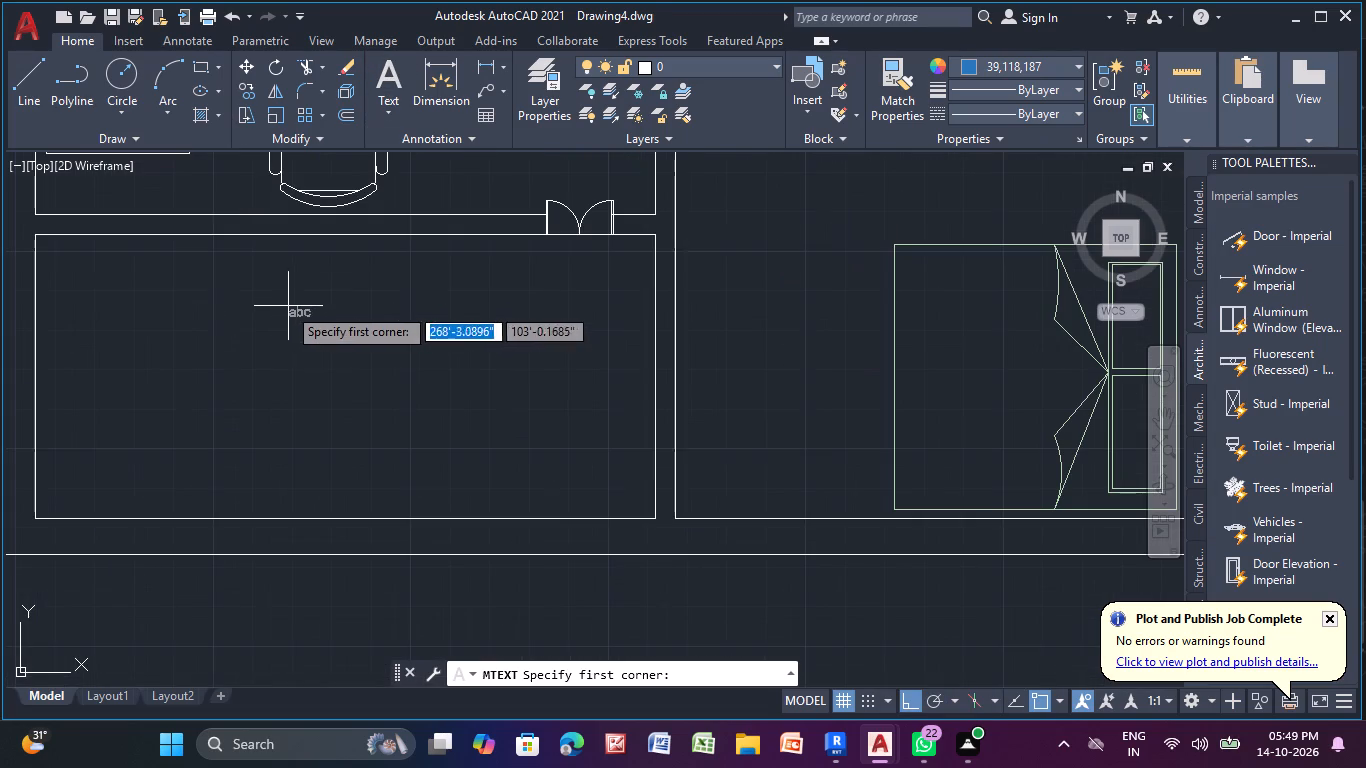
left_click(181, 326)
left_click(399, 393)
key("b")
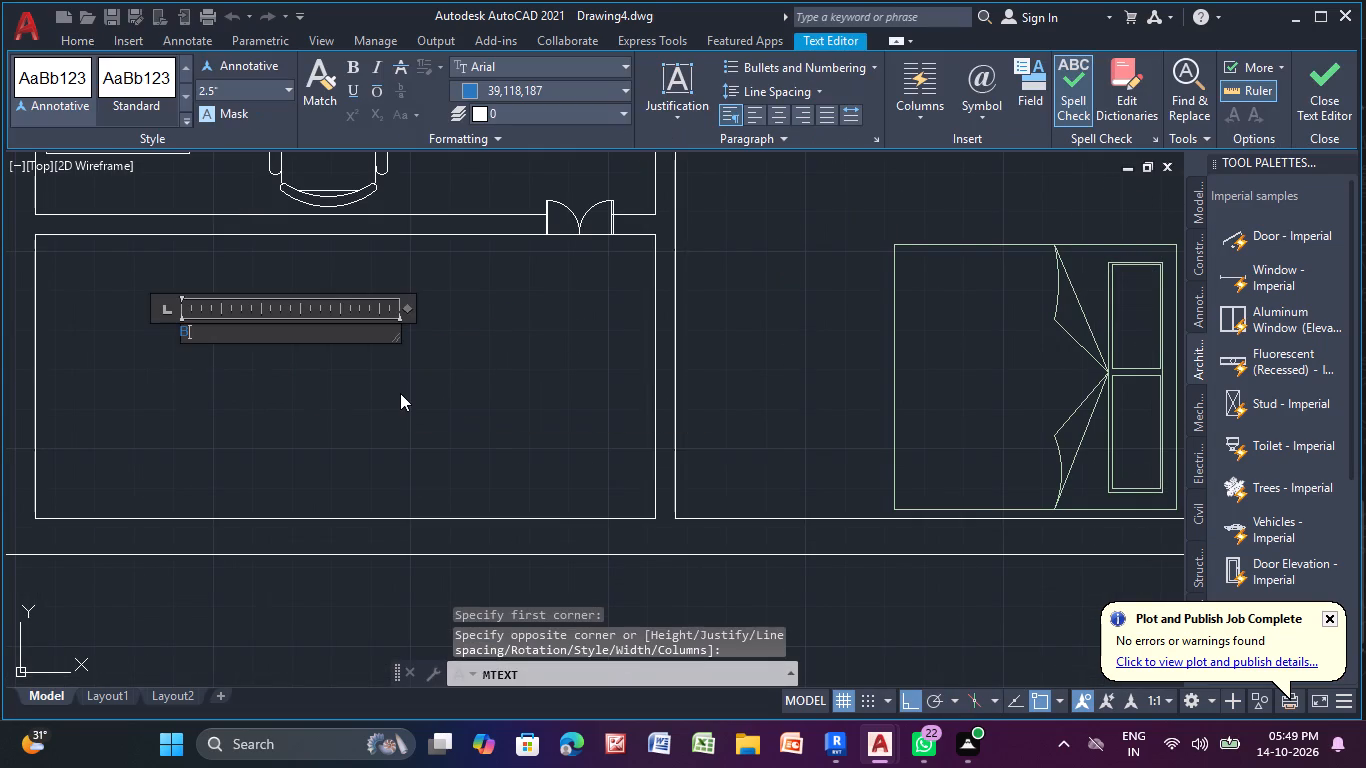
key("BackSpace")
type("VER")
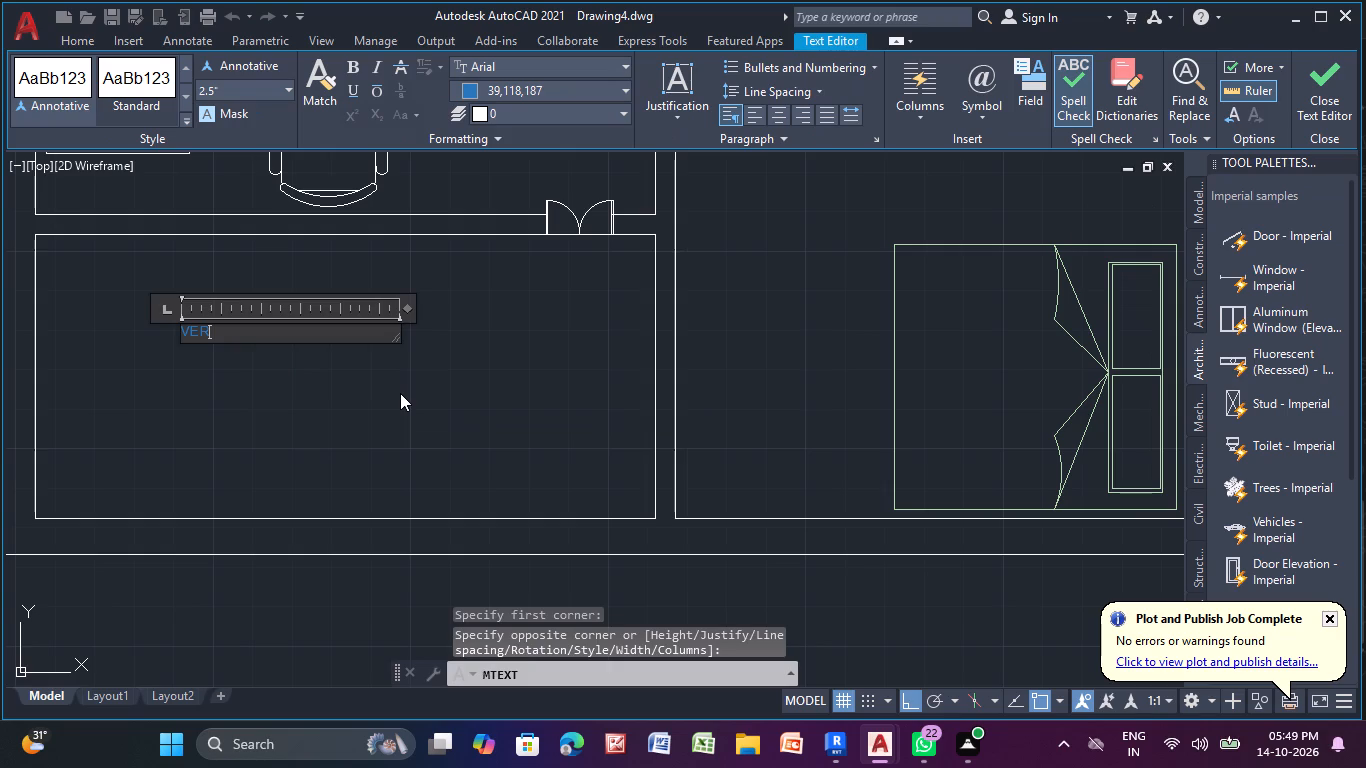
key("a")
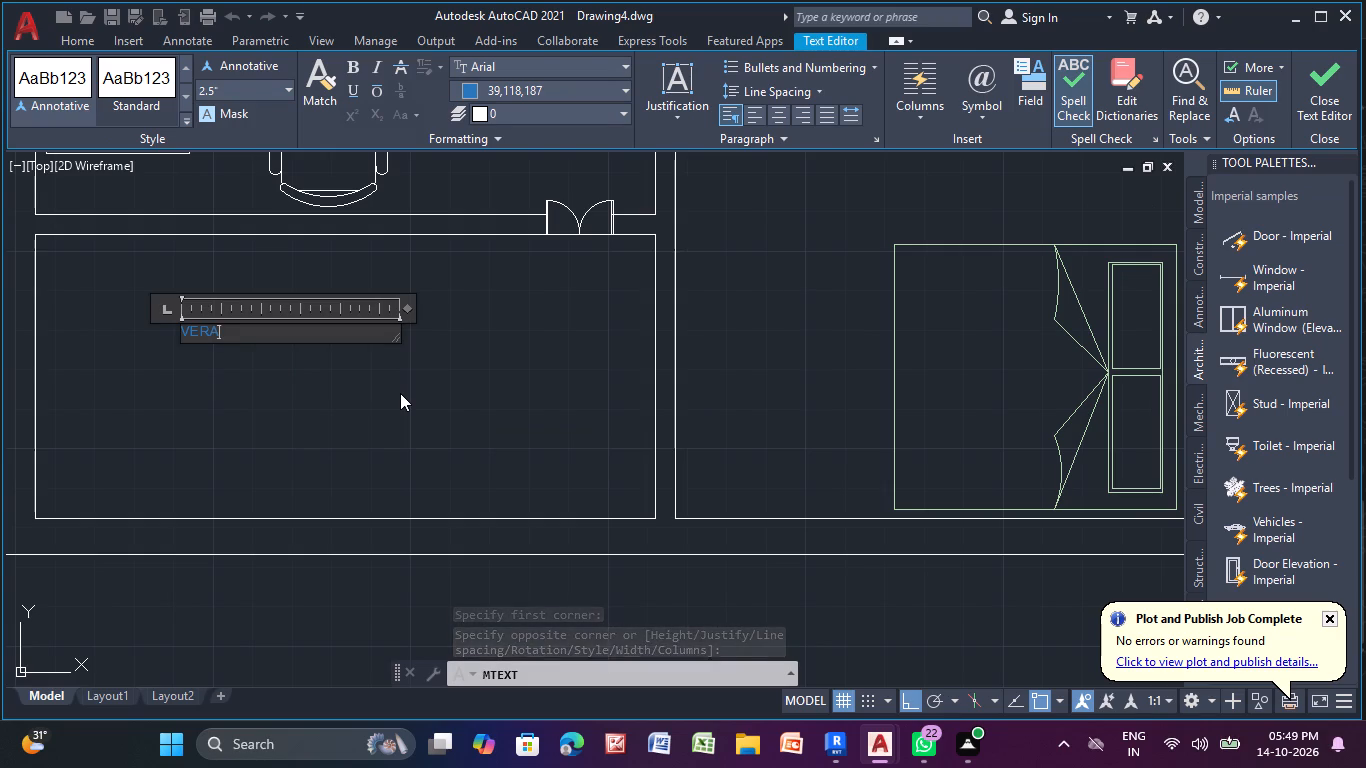
key("n")
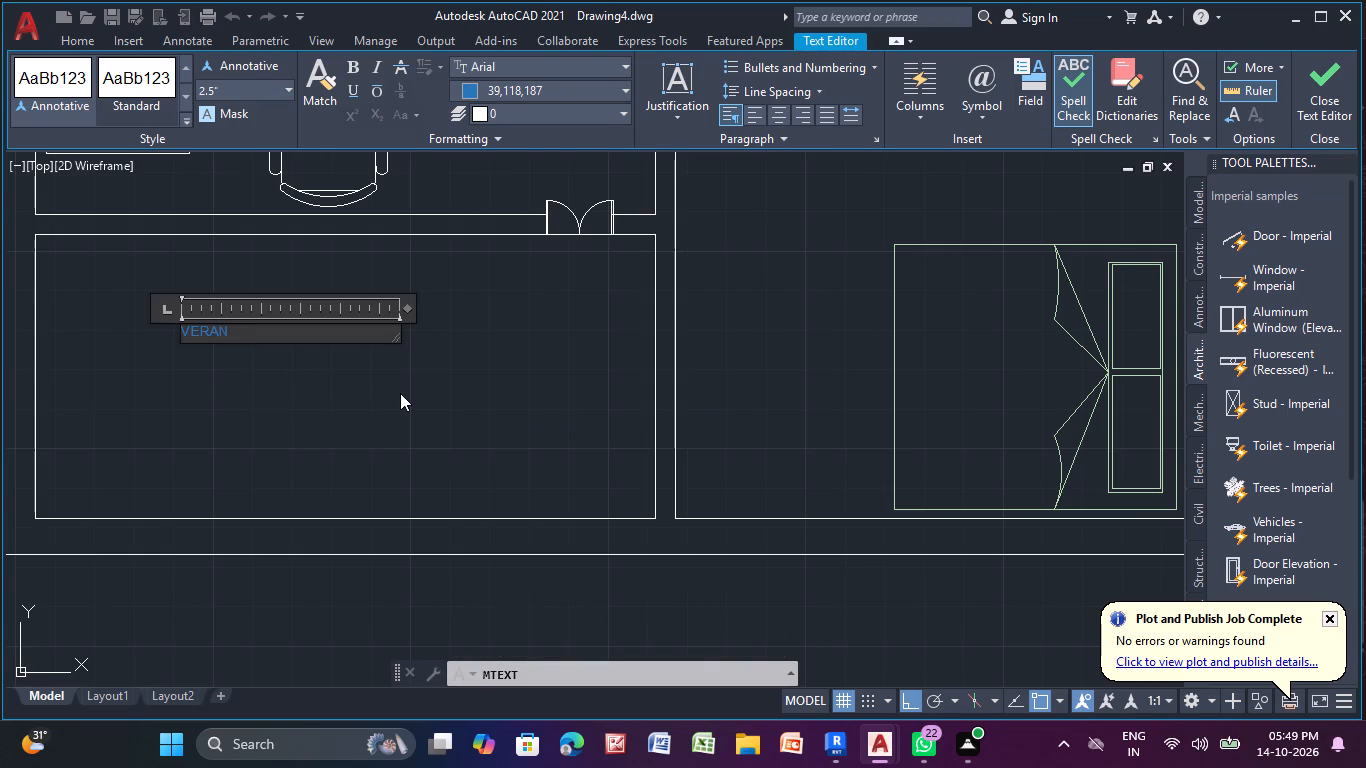
key("d")
type("AH")
key("Return")
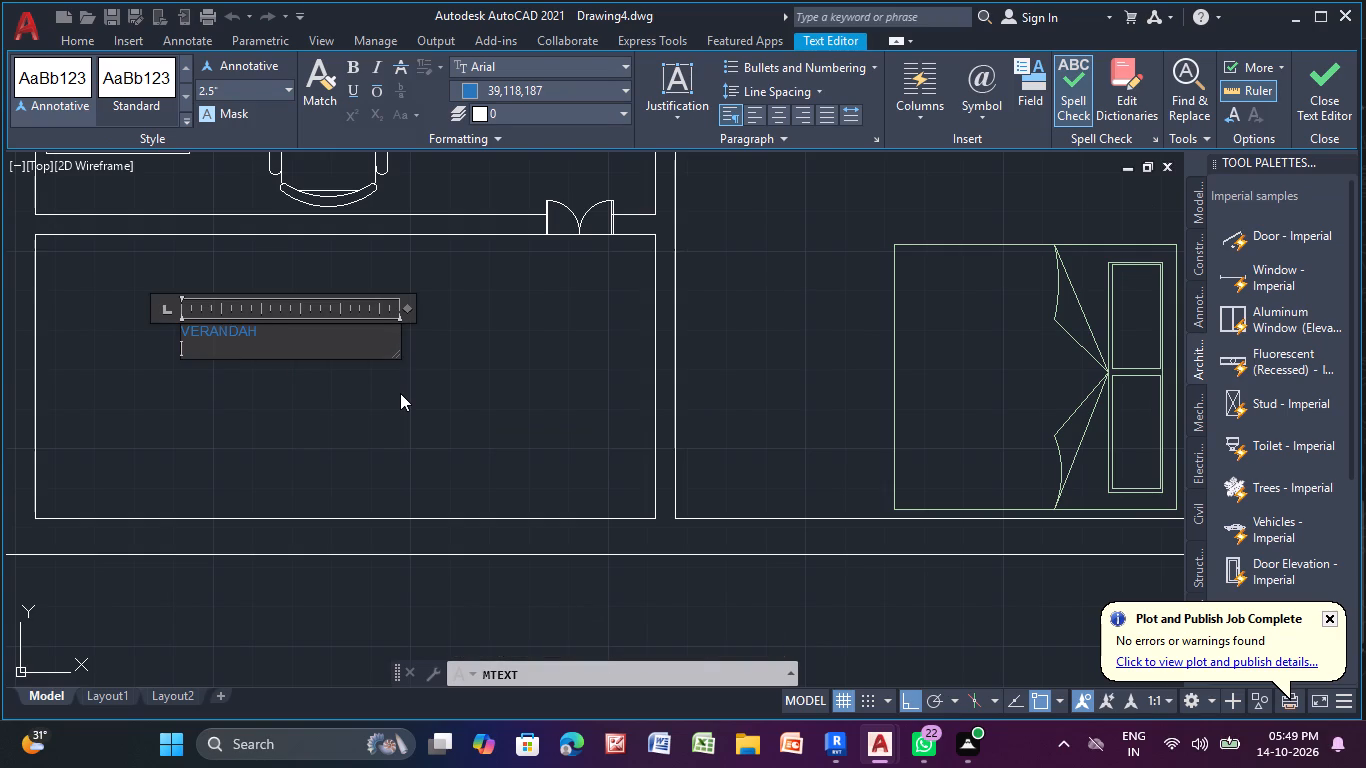
type("12")
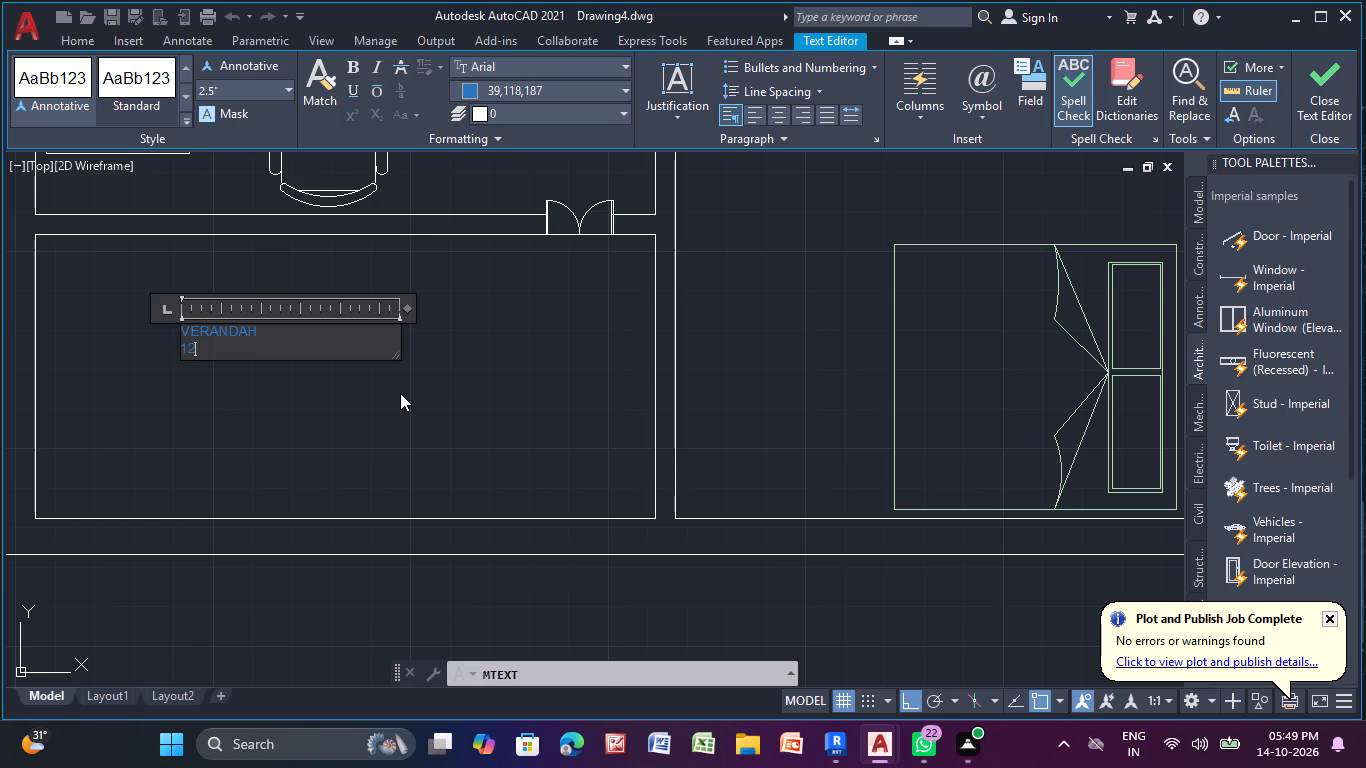
type("'-9")
key("shift+quotedbl")
type("X6'-0\"")
key("Return")
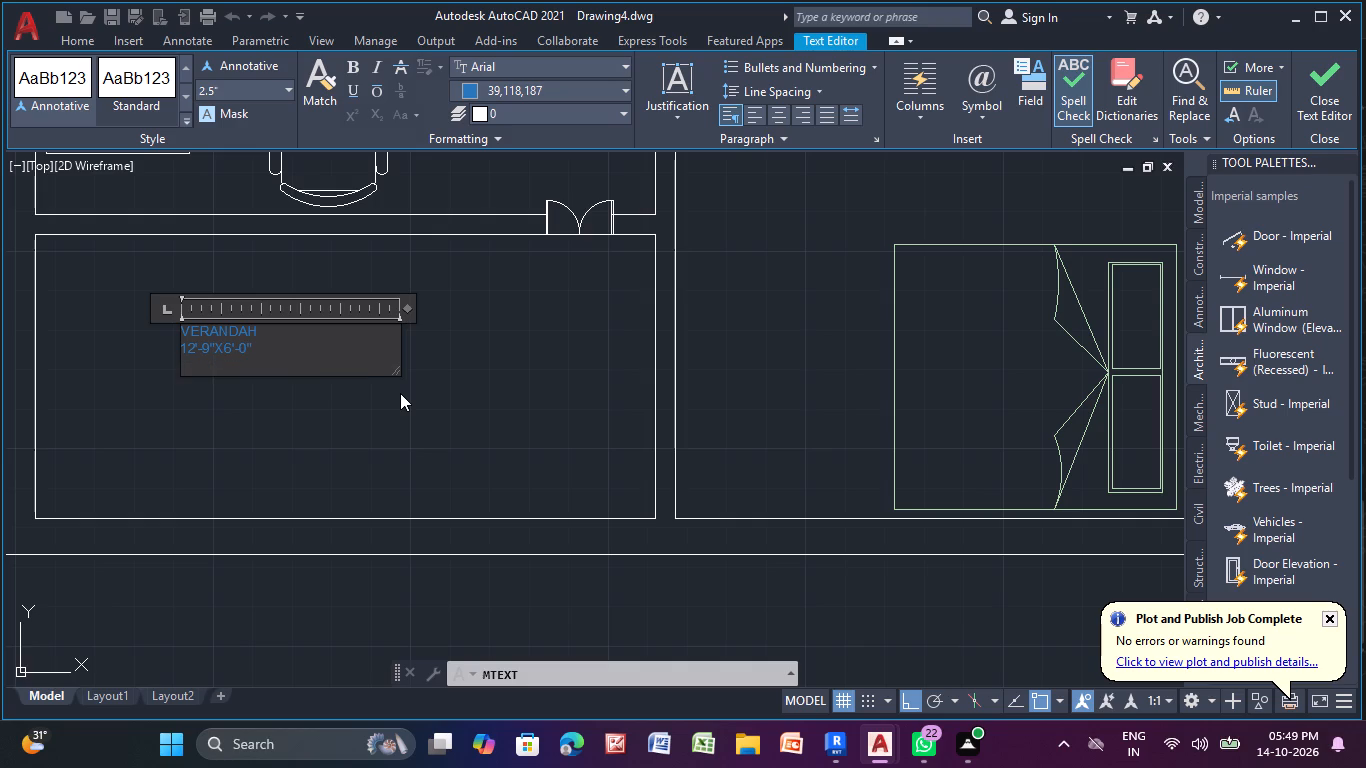
right_click(471, 411)
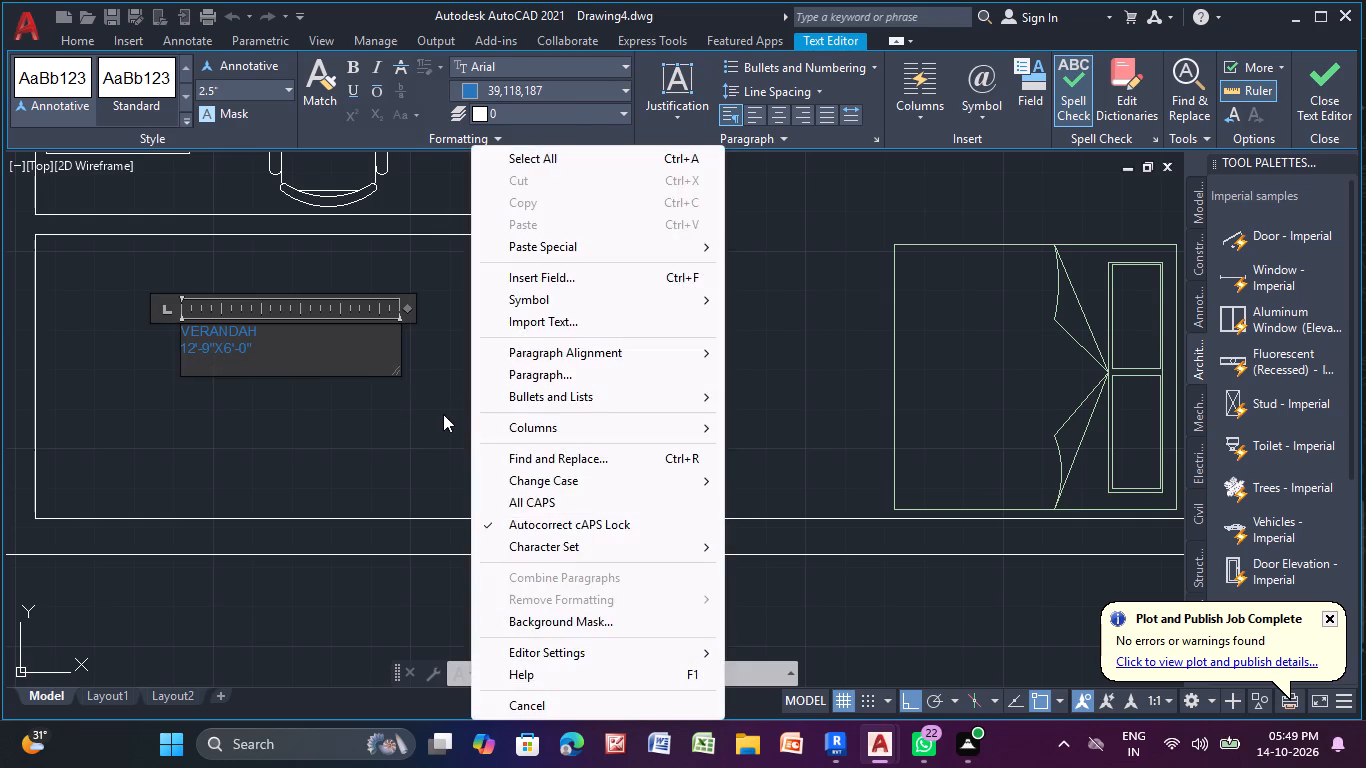
left_click(377, 430)
Add a two-line multiline text label "LIVING" and "12'-9"X14'-9"" in the living room, north of the sofa and center table.
scroll(168, 372, "down", 2)
middle_click_drag(214, 347, 209, 394)
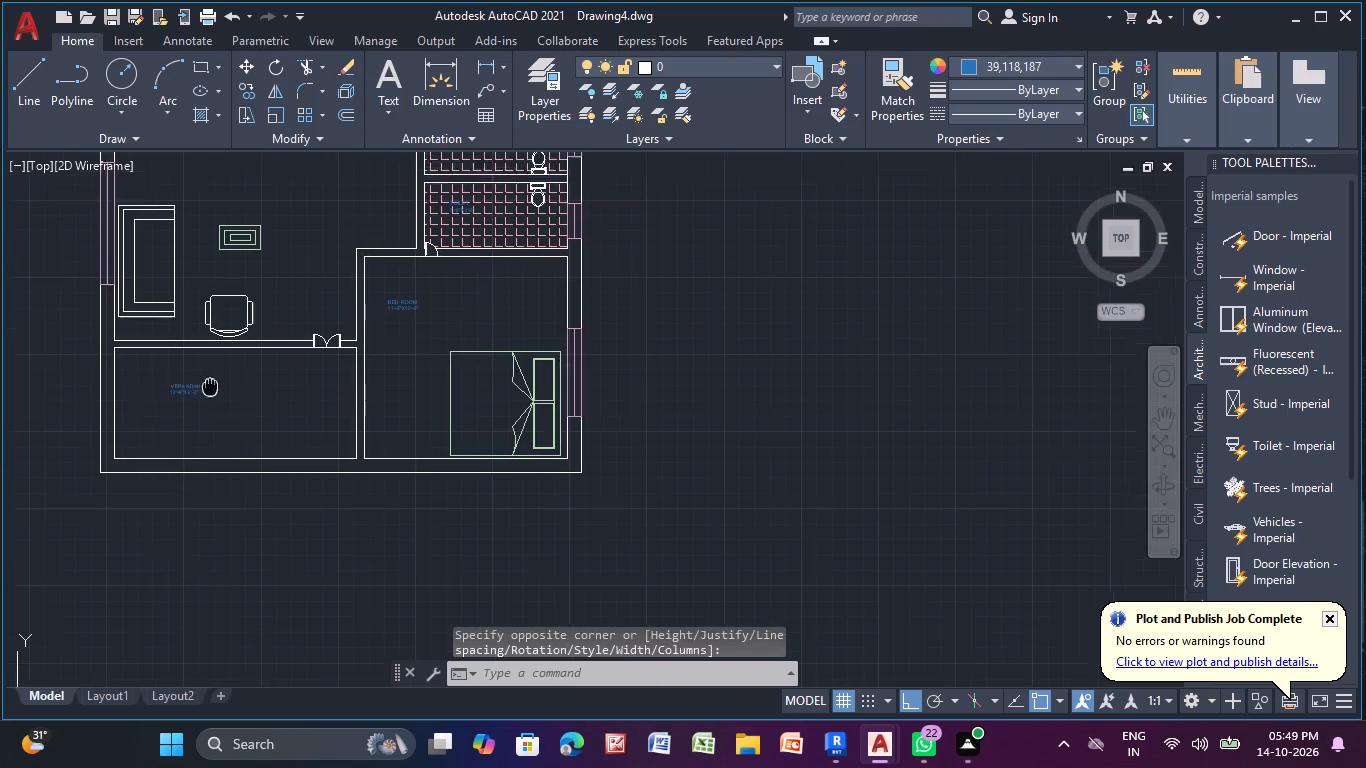
middle_click_drag(209, 394, 198, 478)
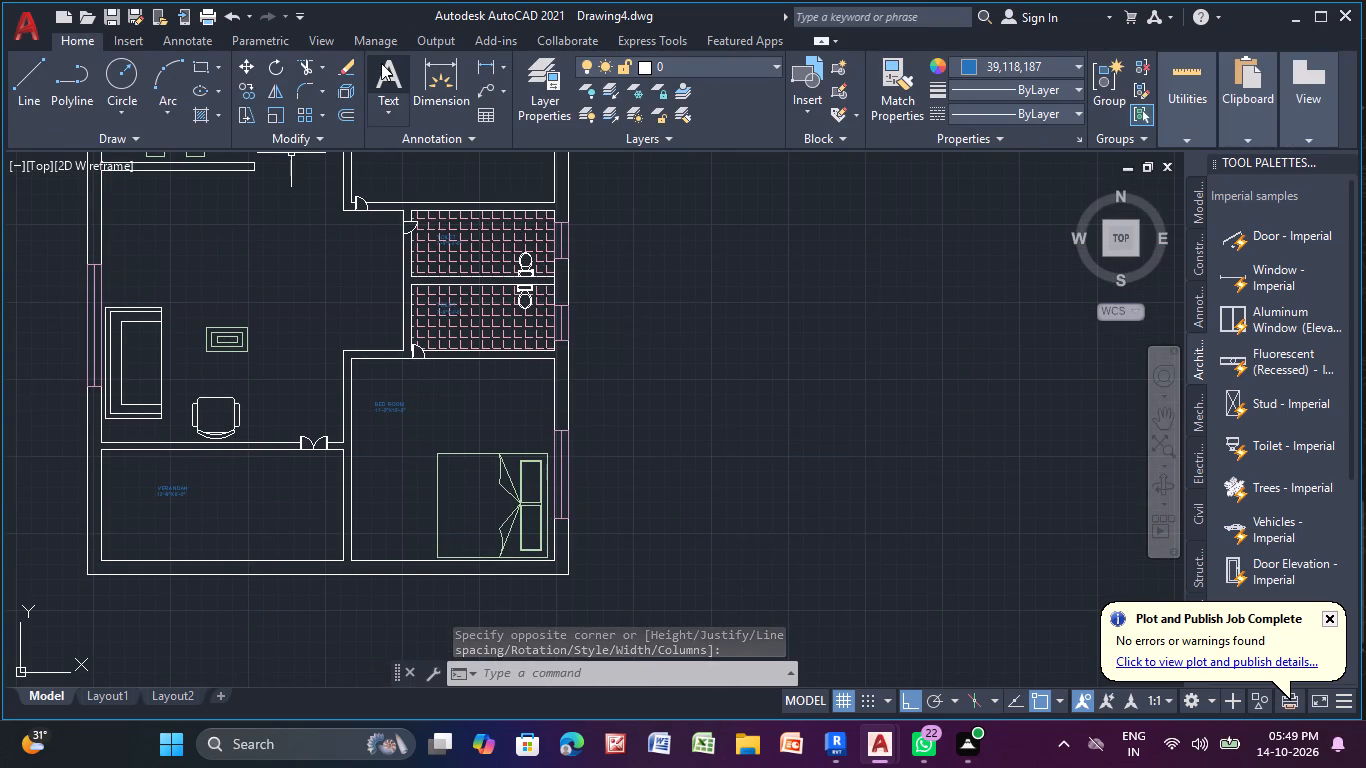
left_click(381, 63)
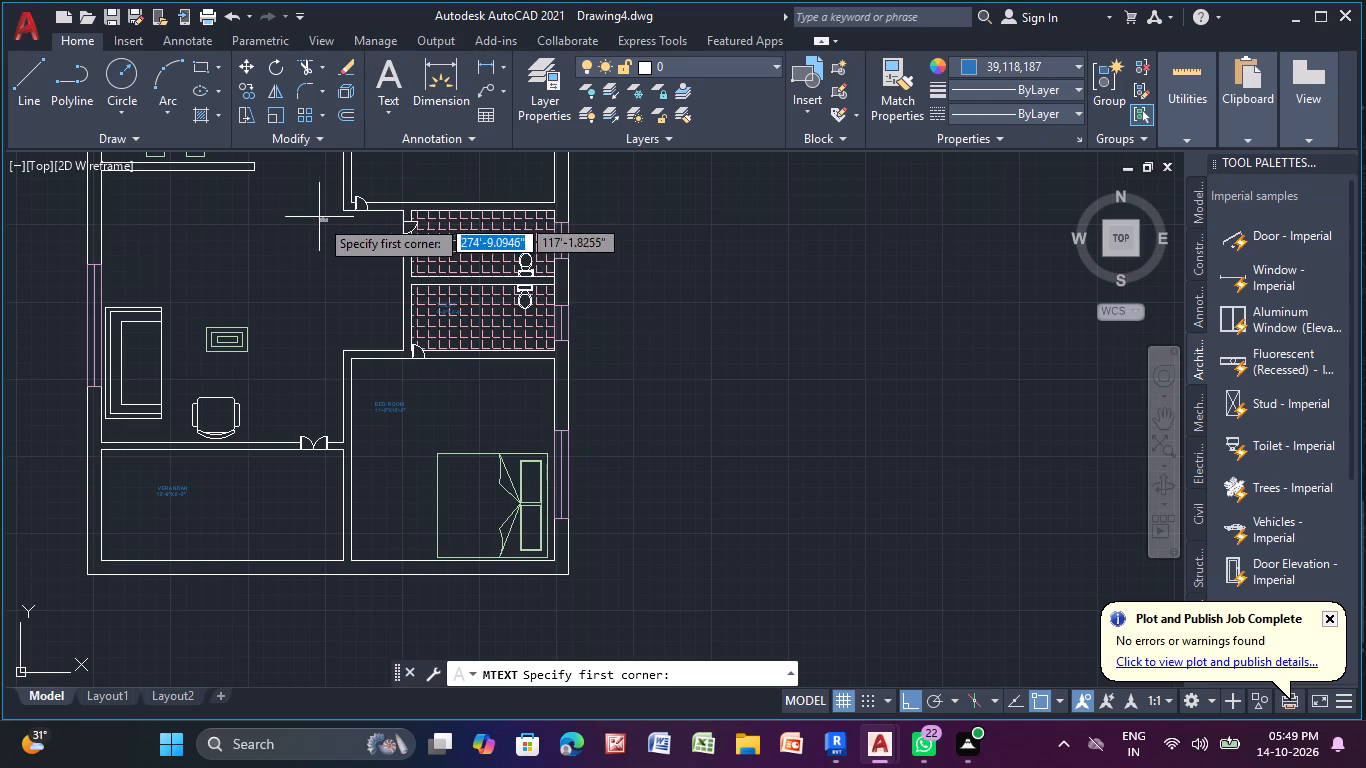
middle_click_drag(201, 340, 174, 396)
left_click(148, 286)
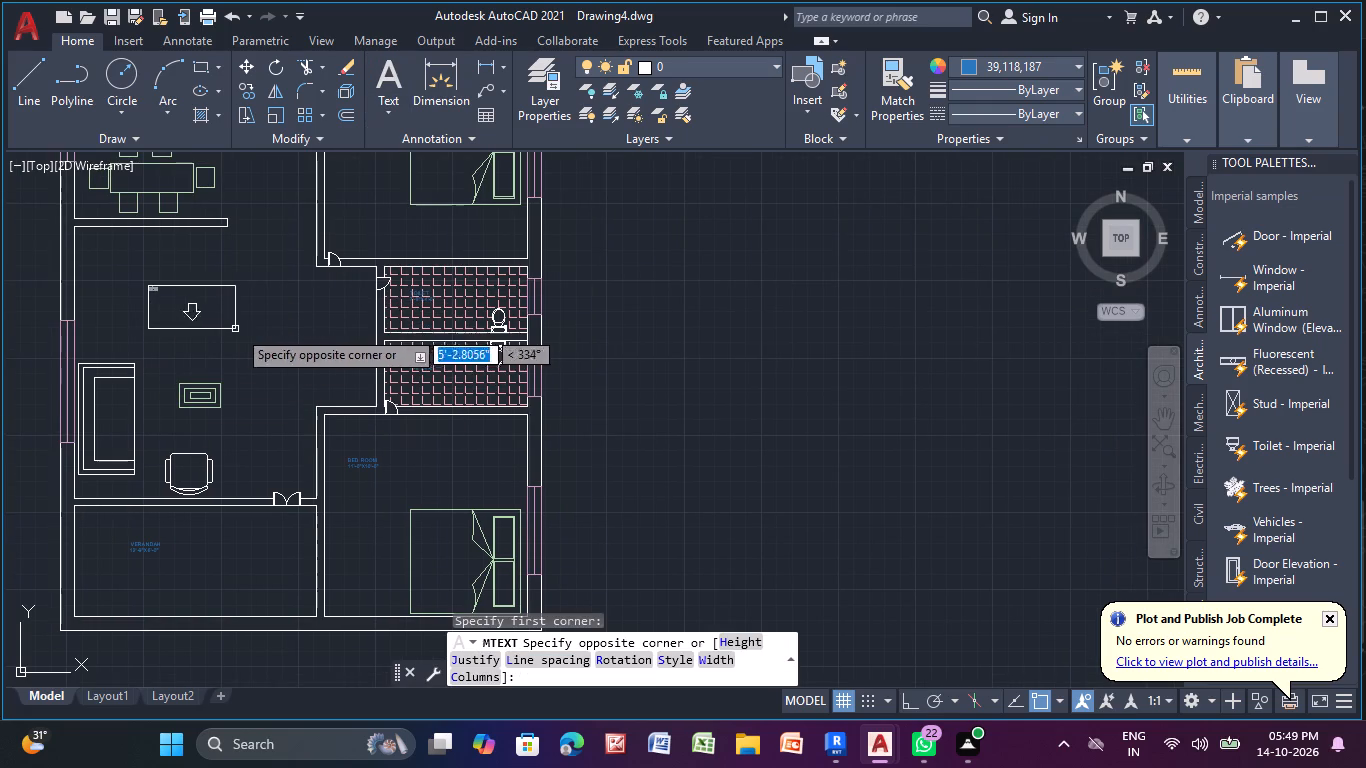
left_click(292, 334)
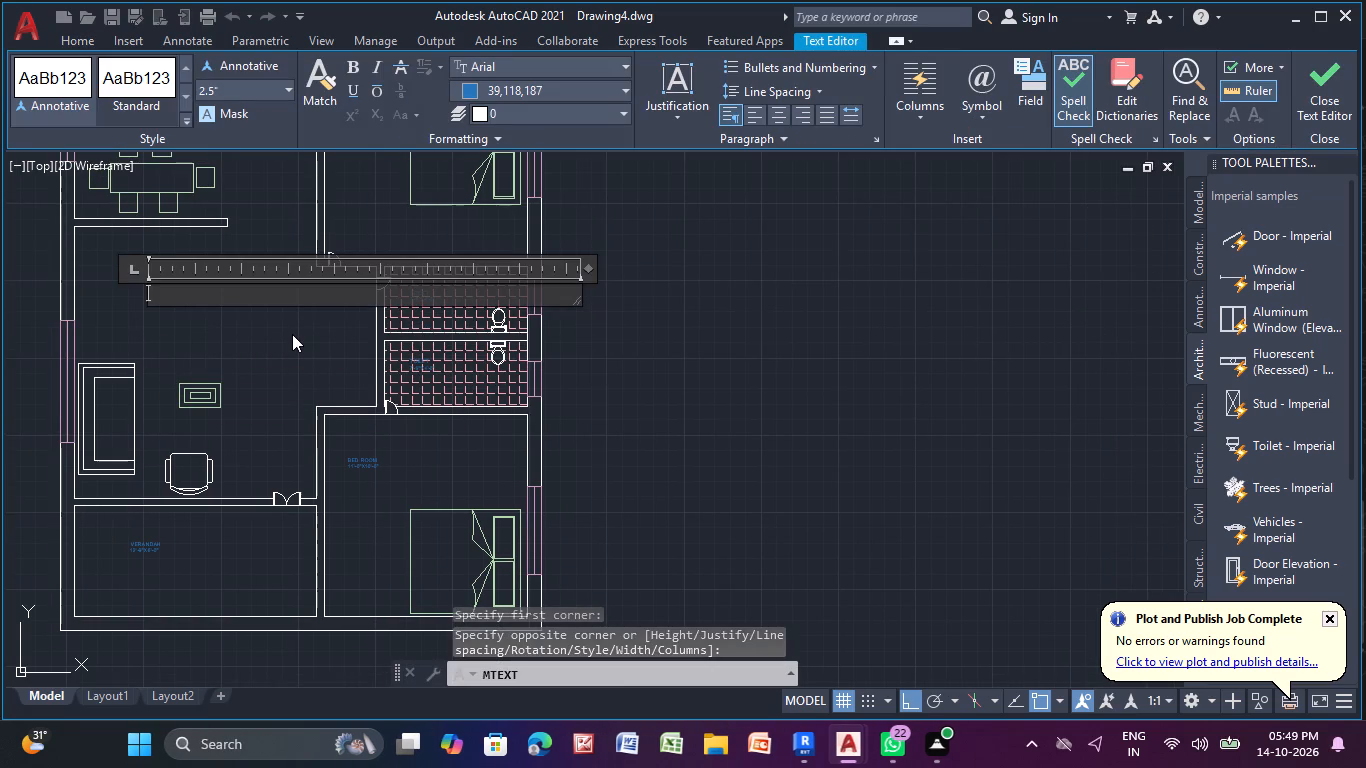
type("LIVING")
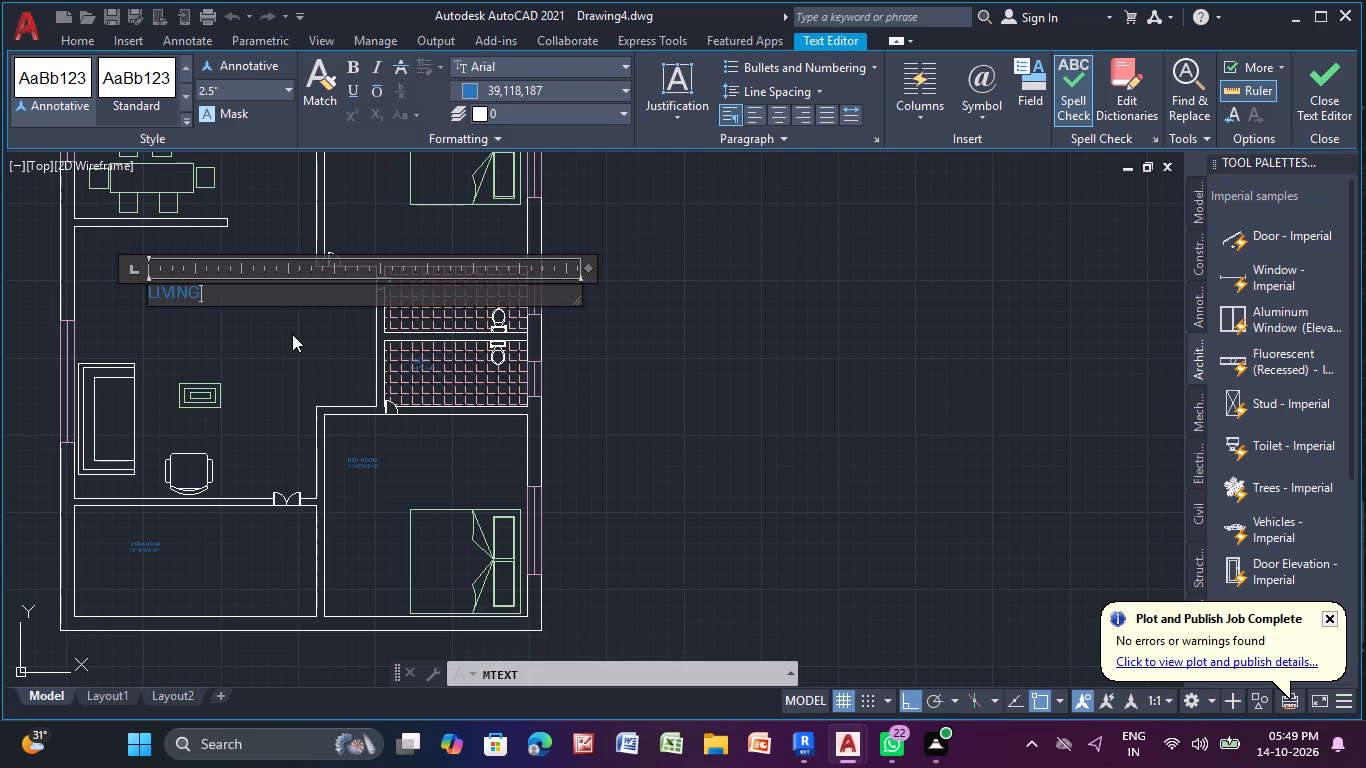
key("Return")
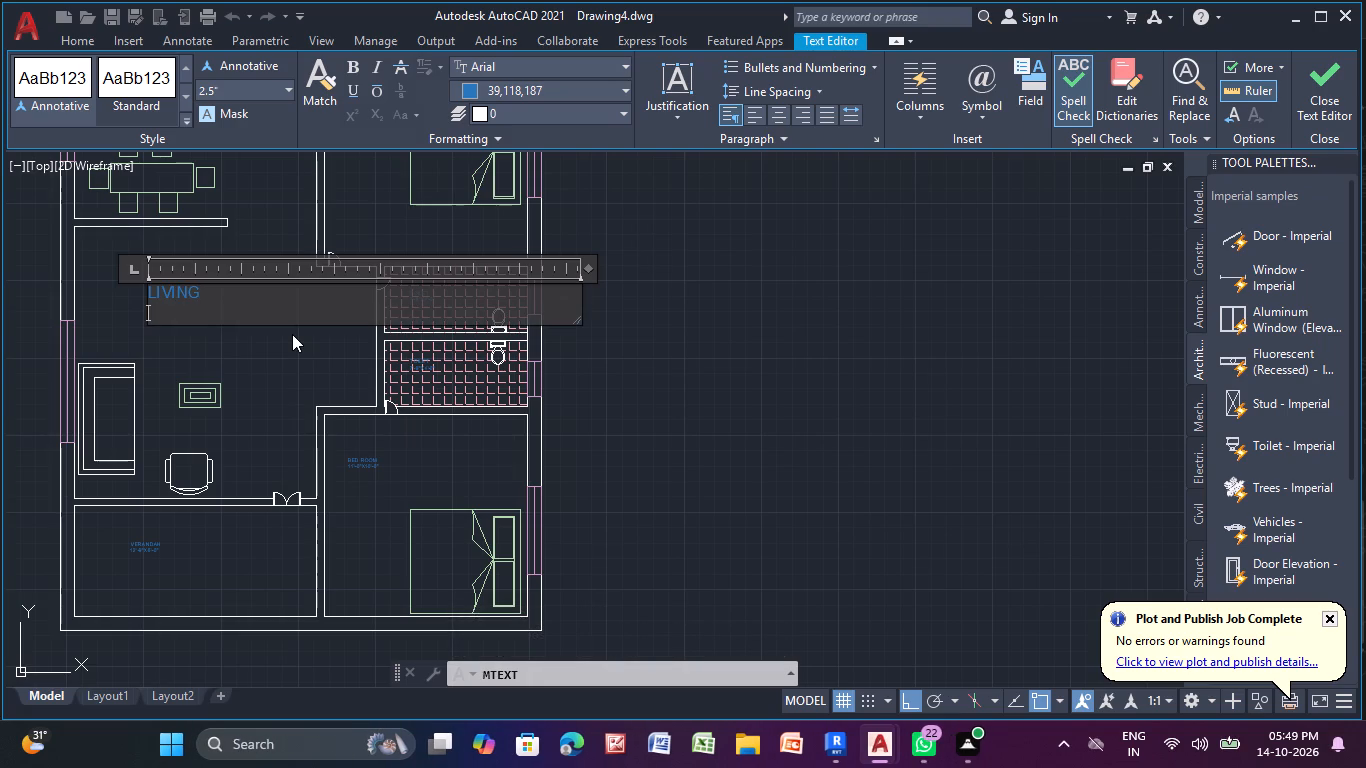
type("12'-0")
key("BackSpace")
key("9")
key("shift+quotedbl")
type("X13")
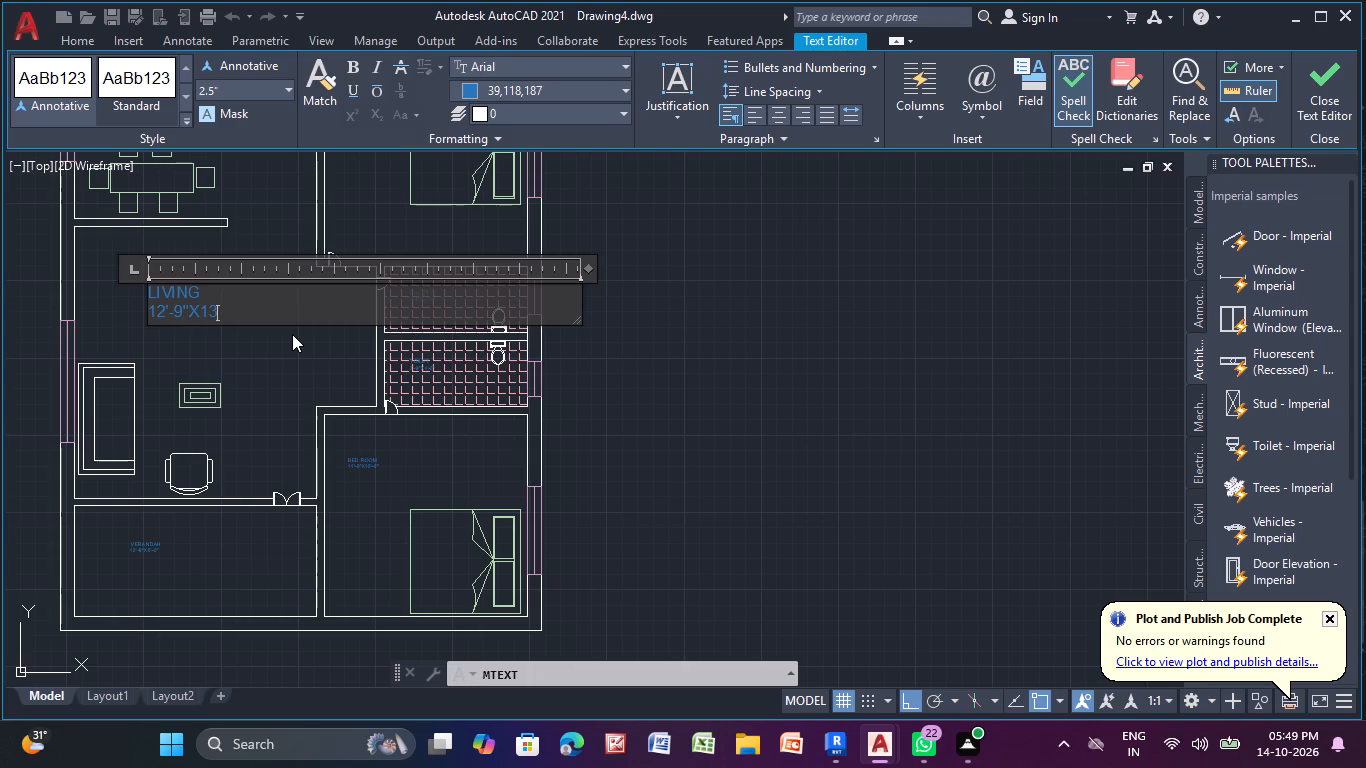
key("BackSpace")
type("4'-9")
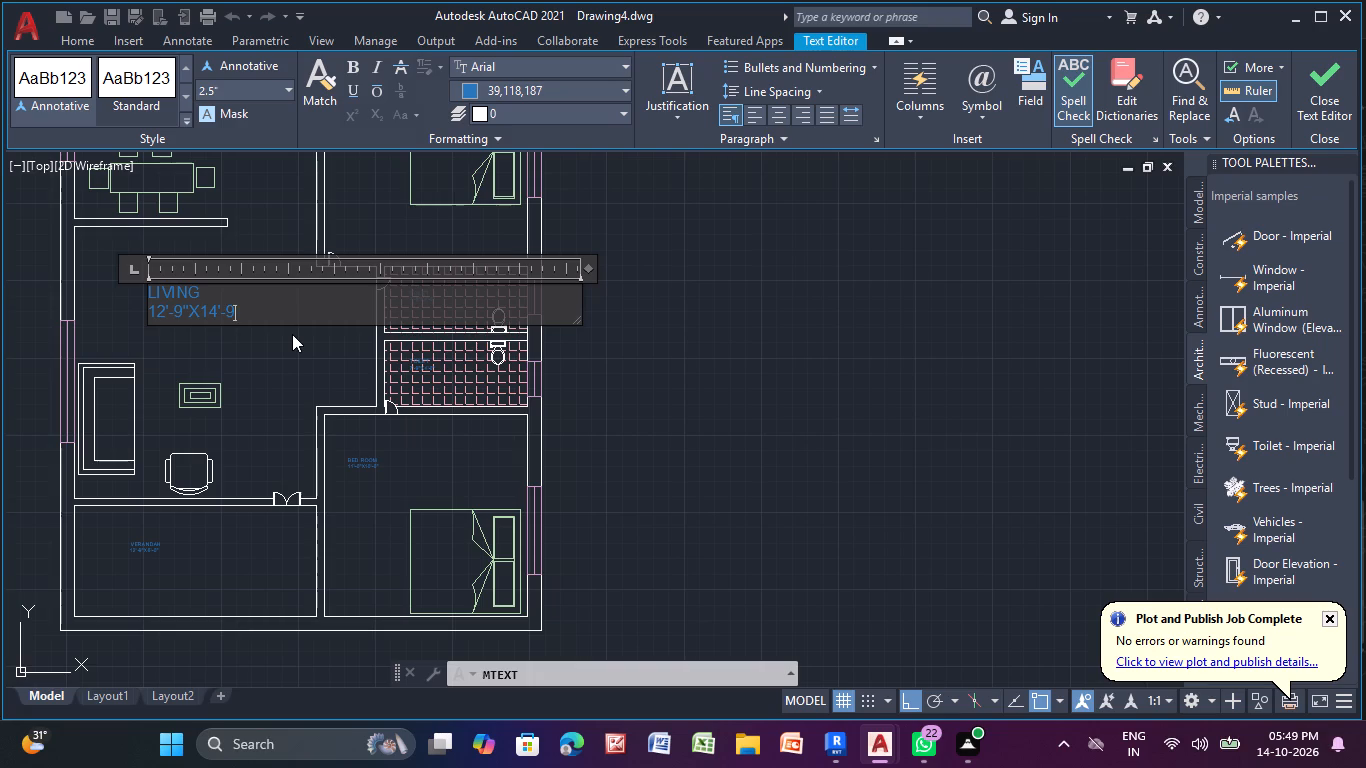
key("shift+quotedbl")
key("Return")
right_click(292, 334)
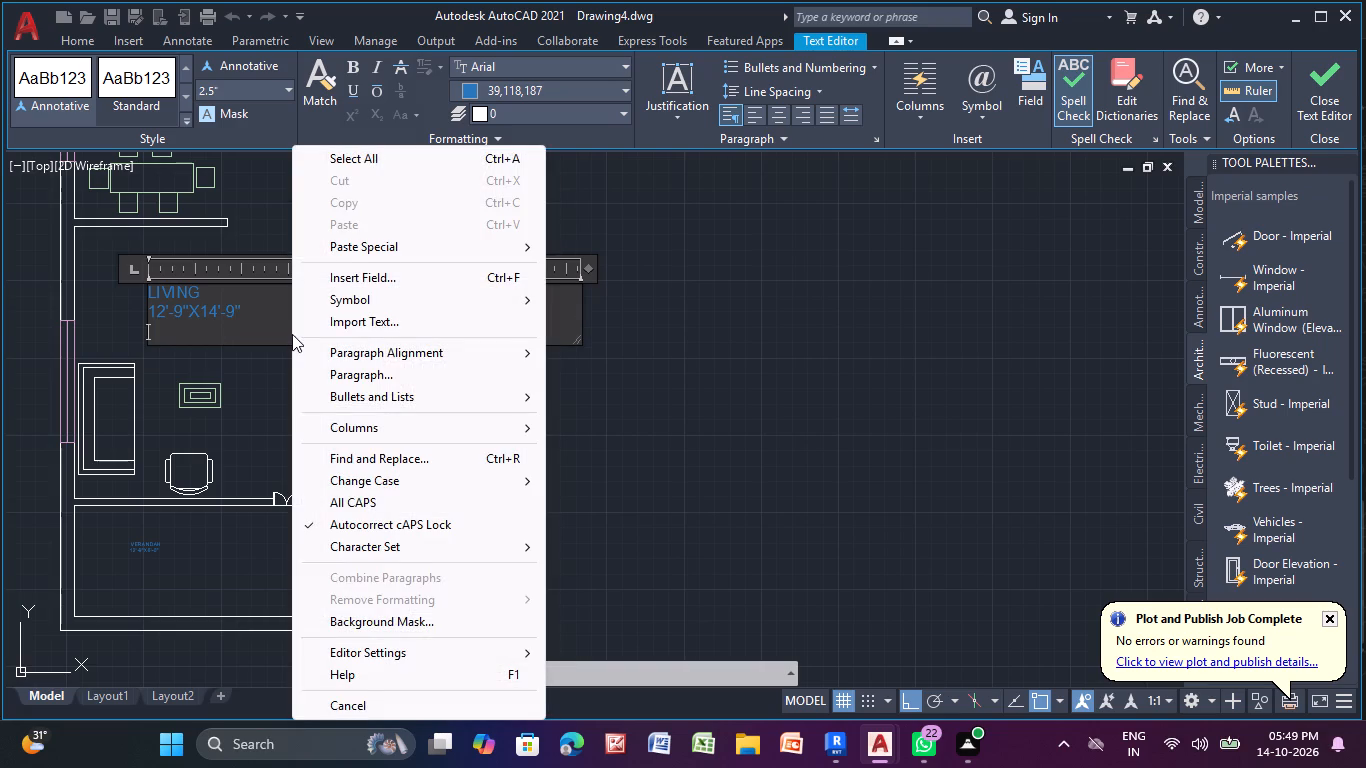
left_click(239, 371)
Draw a narrow rectangle about 13'-10" long along the outer south wall below the verandah, starting at the building's southwest corner.
scroll(194, 329, "down", 3)
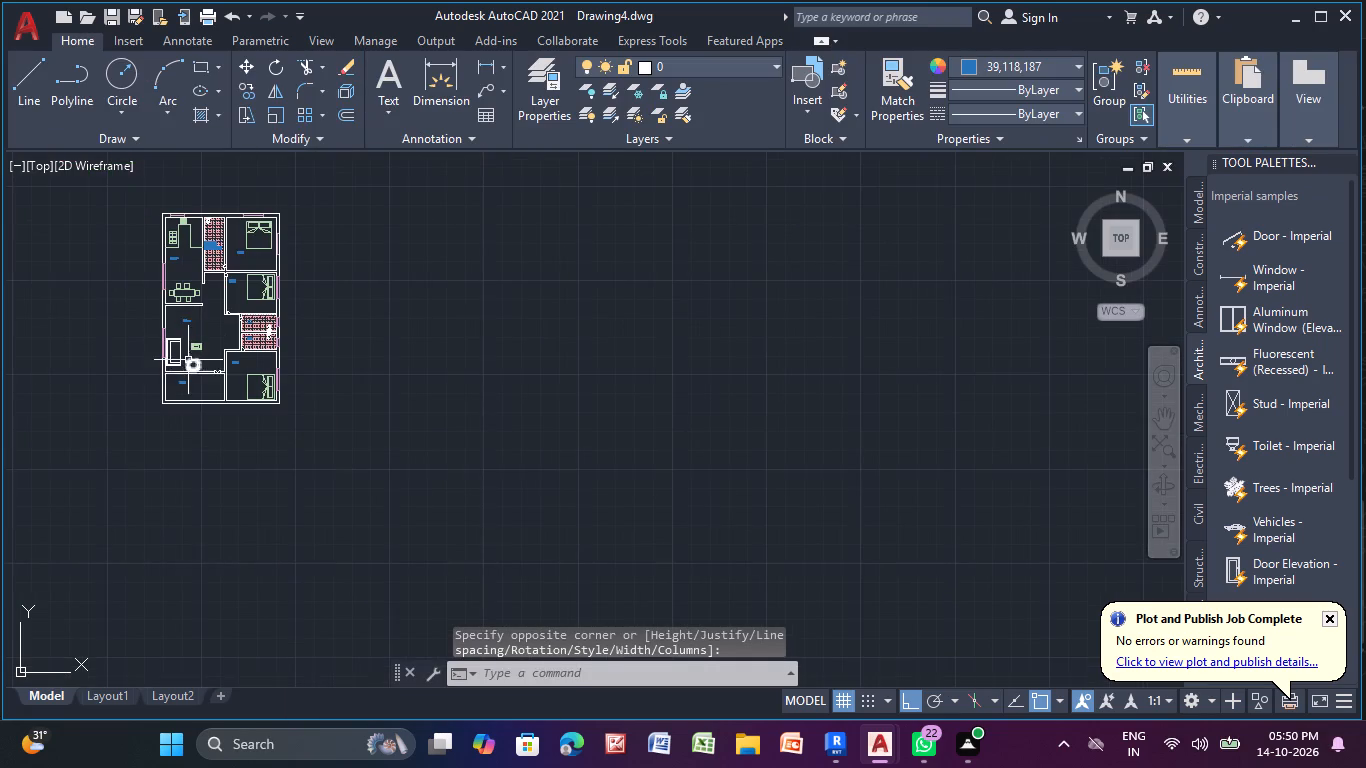
middle_click_drag(291, 457, 370, 480)
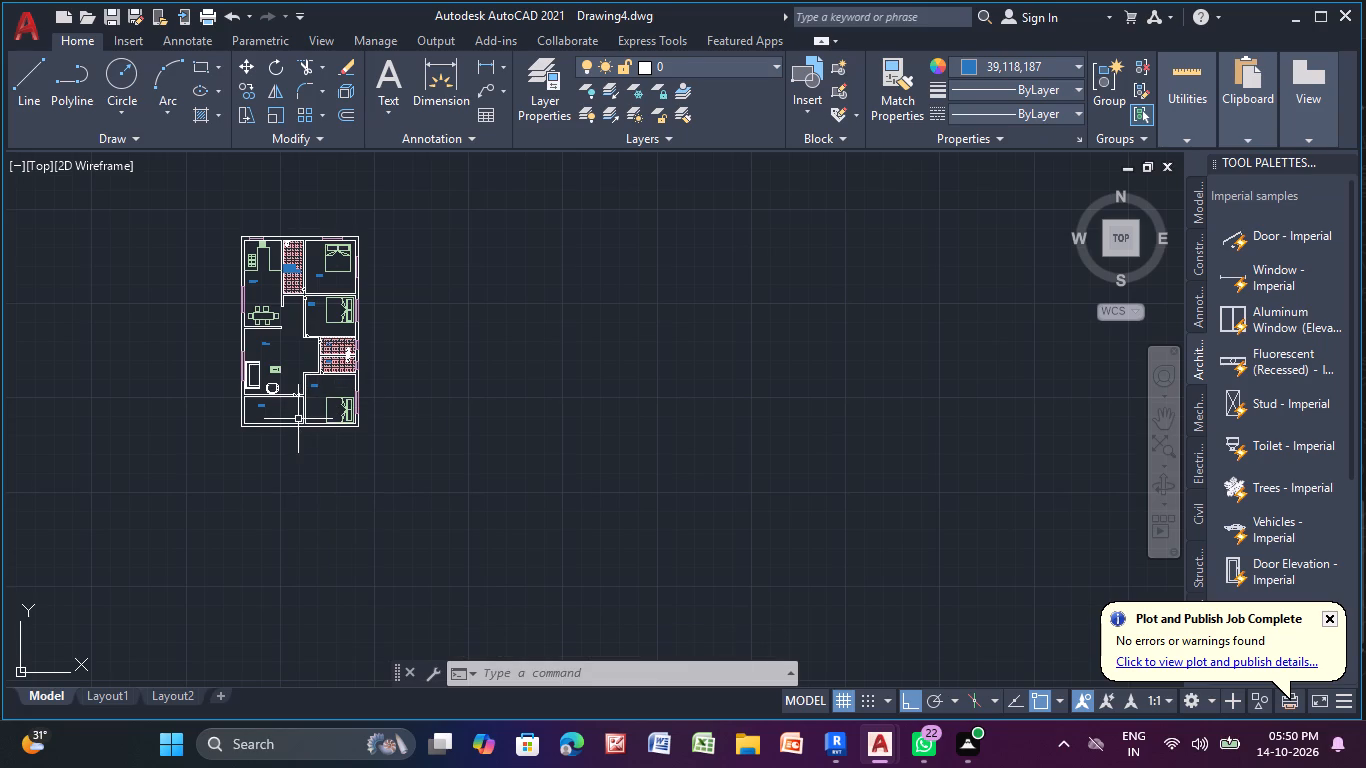
scroll(253, 463, "up", 2)
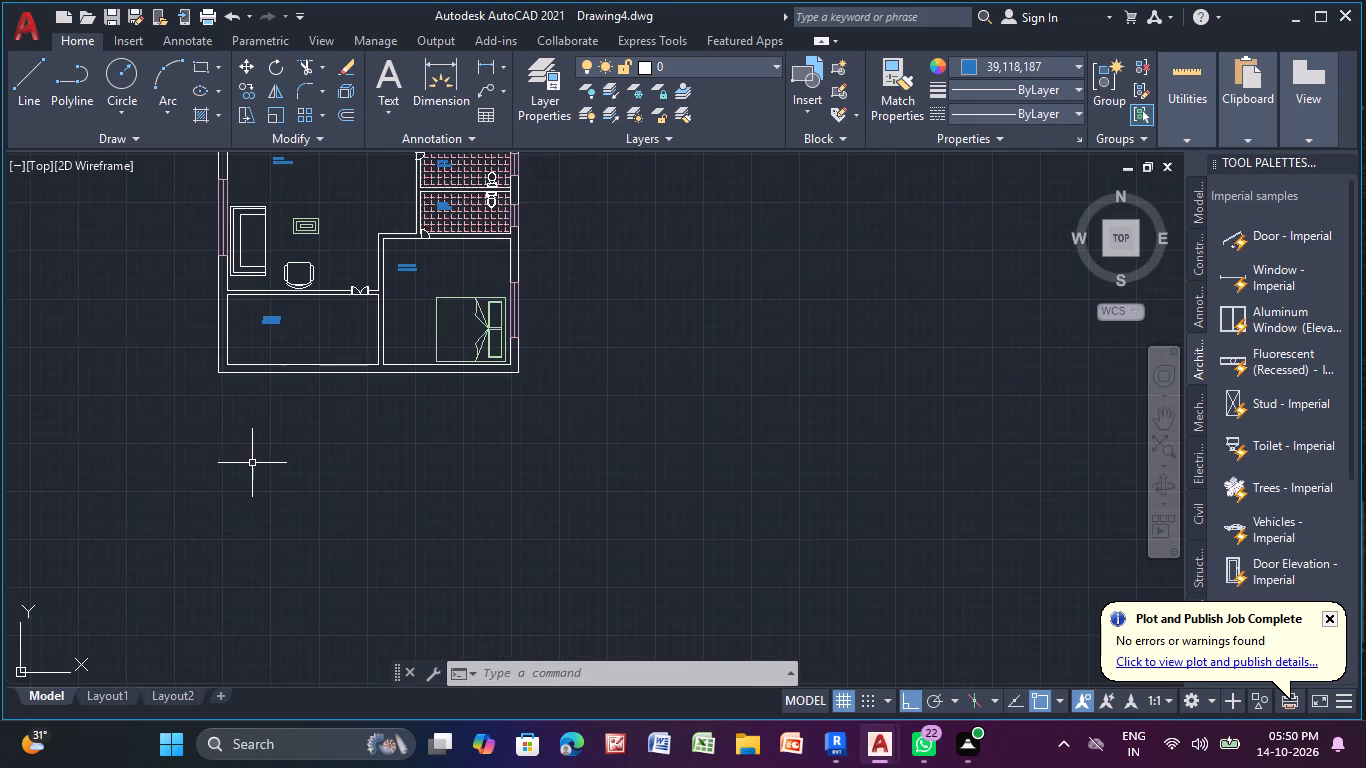
middle_click_drag(254, 451, 187, 361)
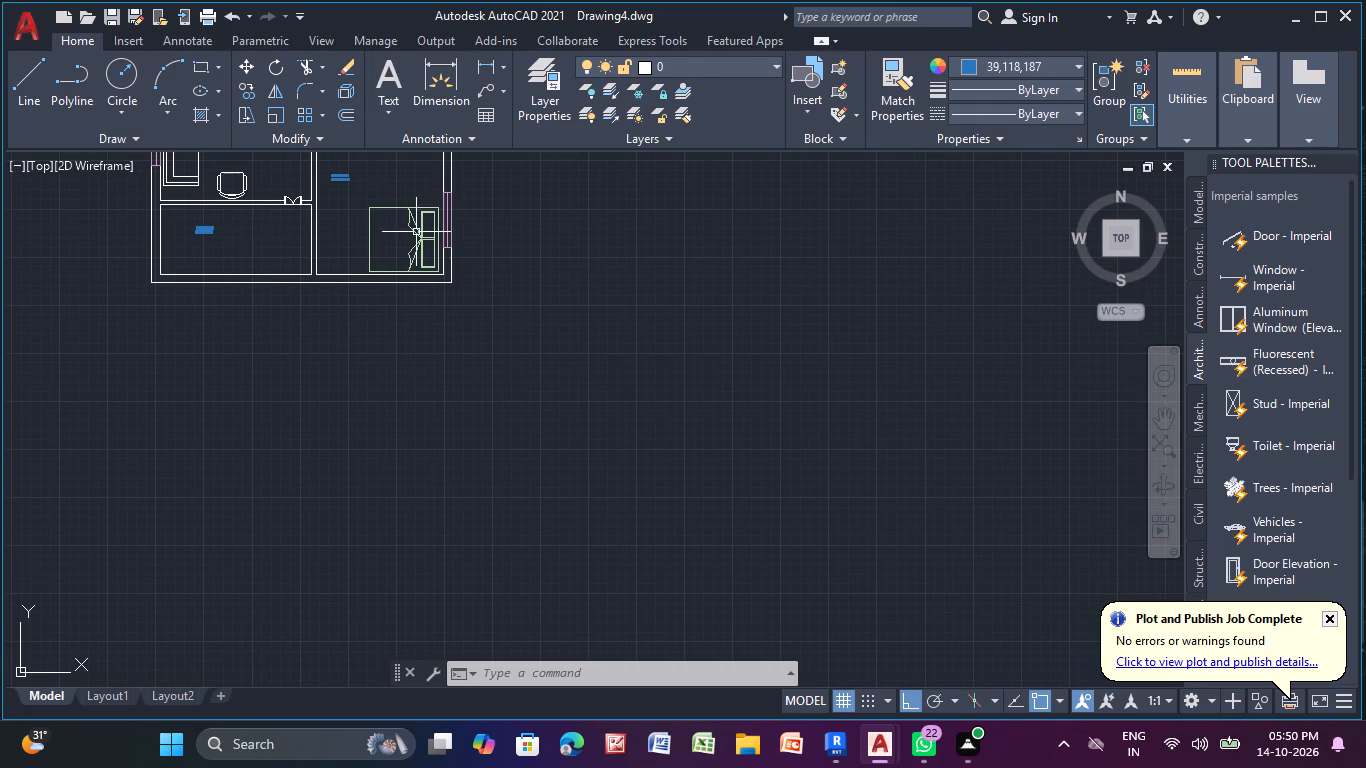
left_click(1005, 60)
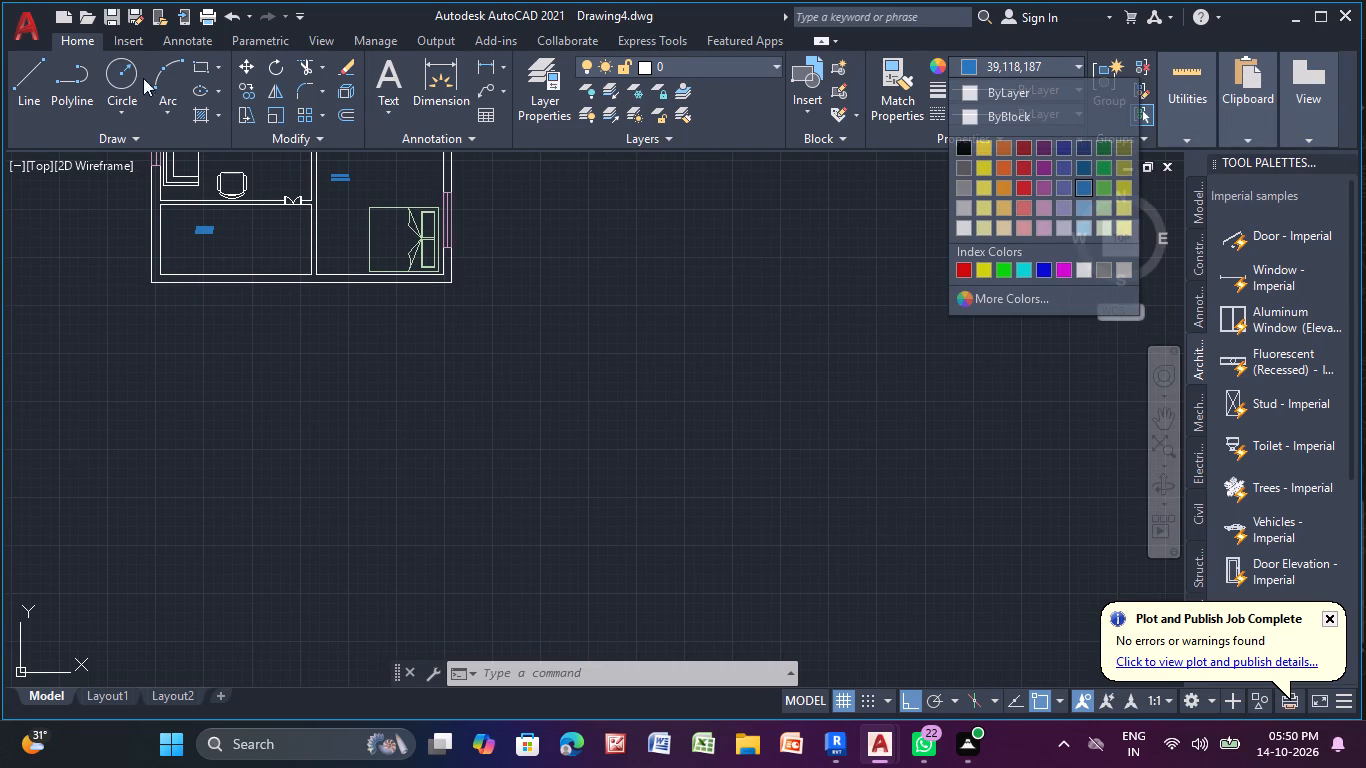
left_click(196, 60)
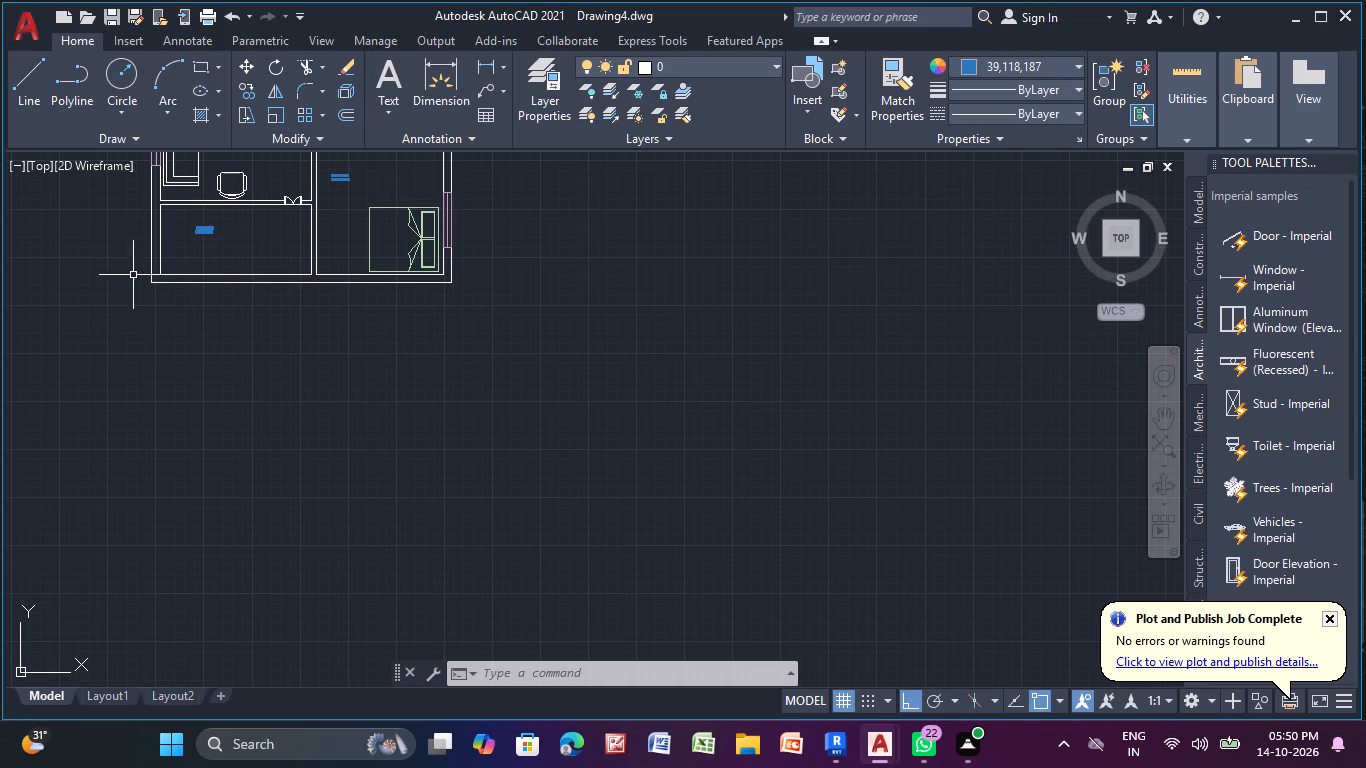
left_click(203, 69)
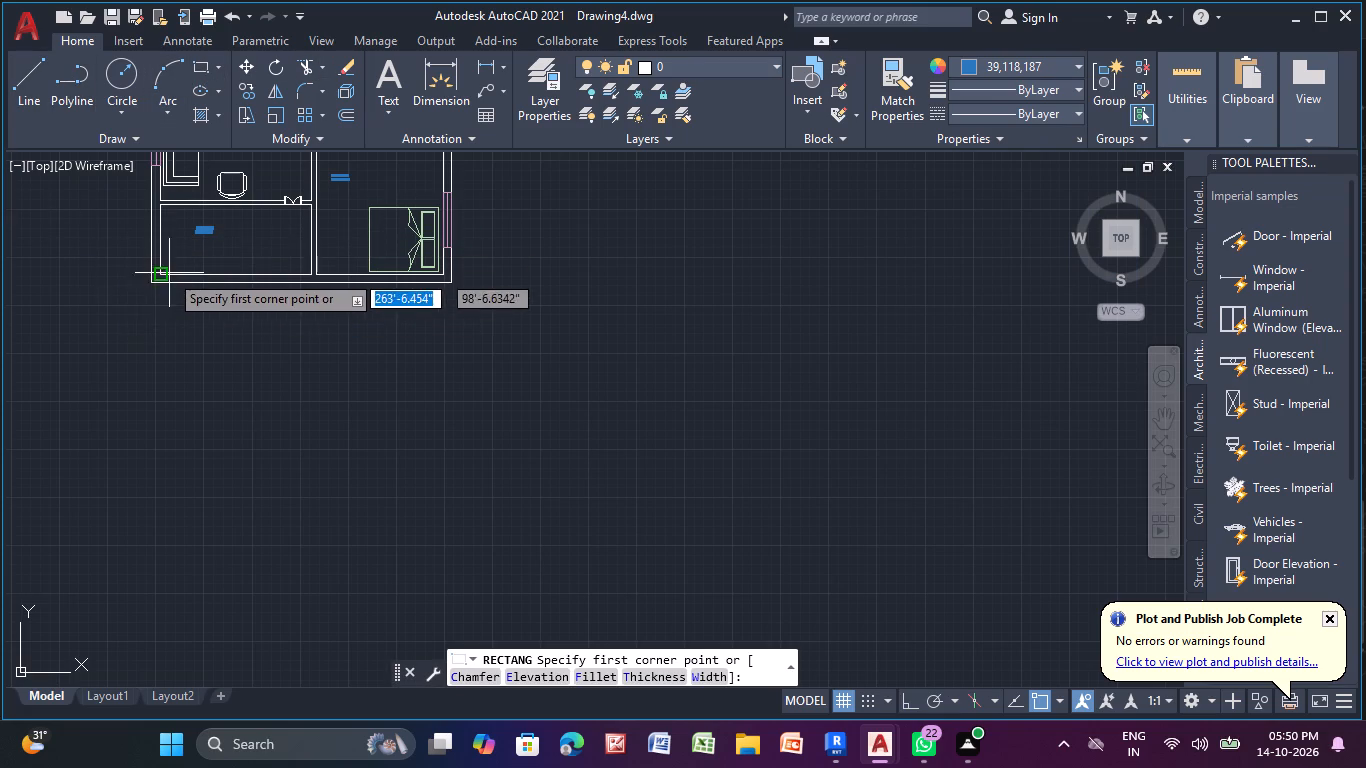
scroll(169, 273, "up", 3)
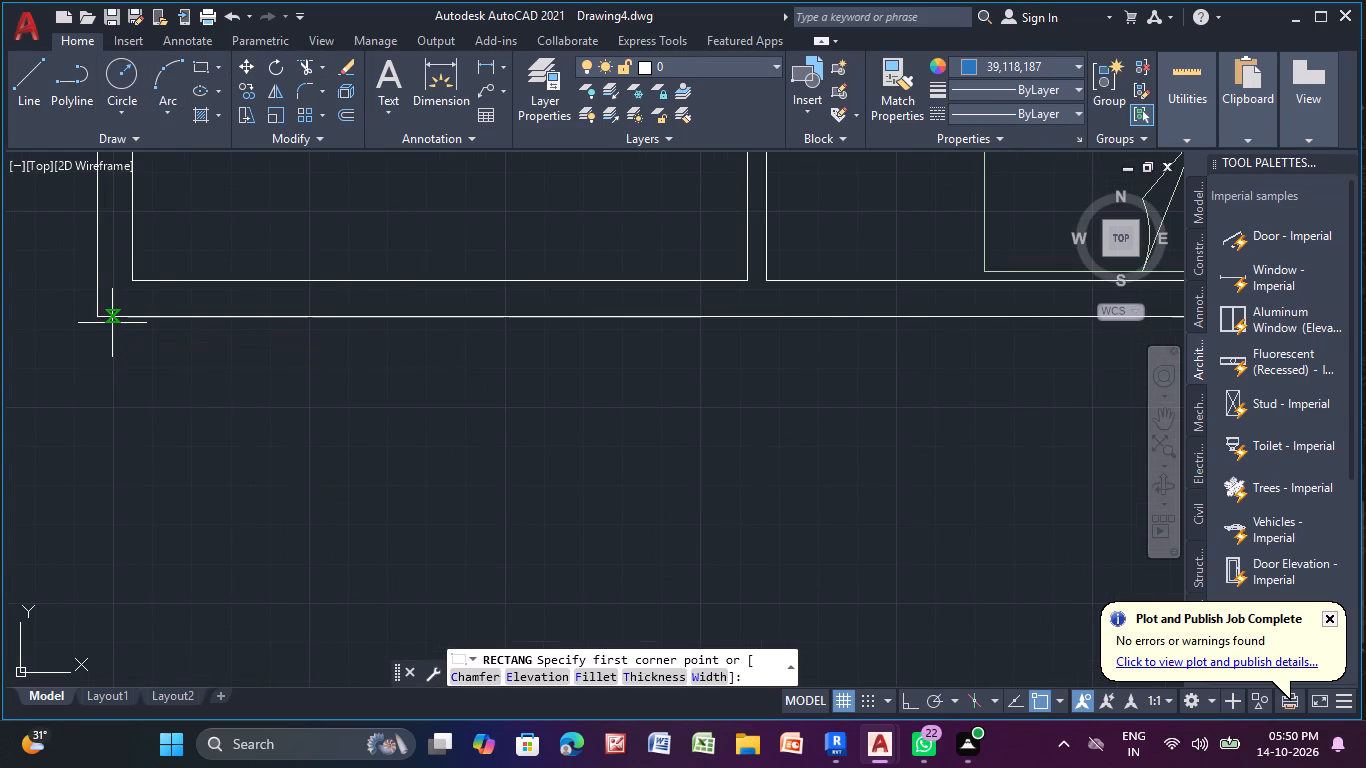
left_click(97, 320)
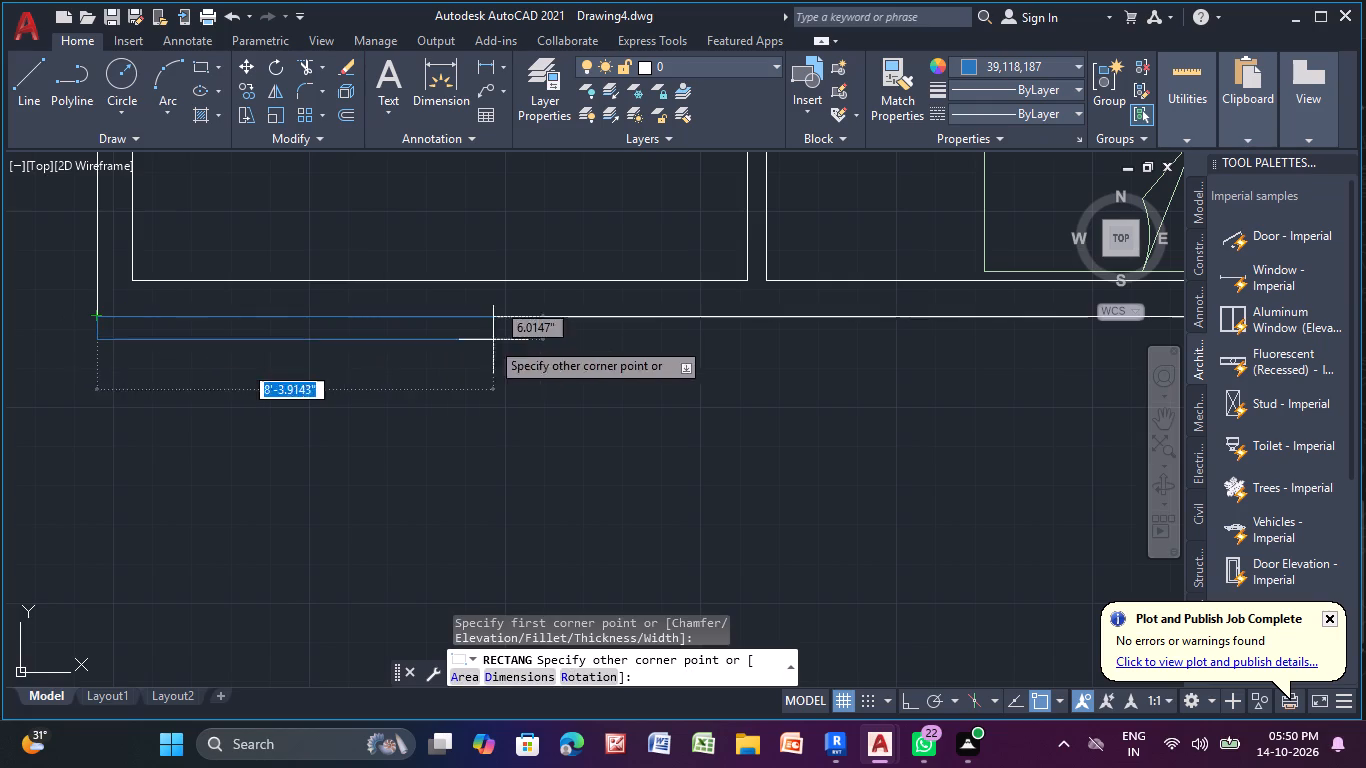
left_click(750, 341)
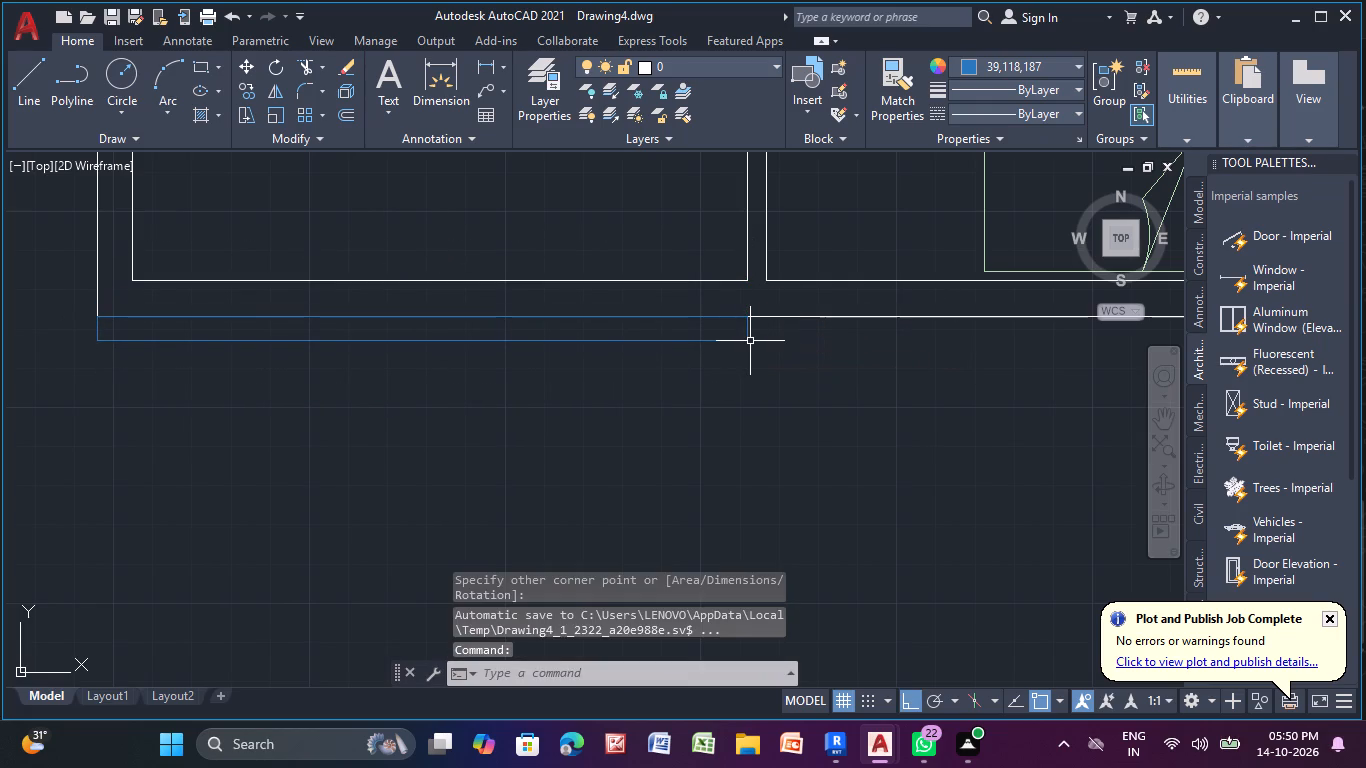
Add a multiline text label "ENTRY" just below the narrow rectangle south of the verandah.
scroll(426, 386, "down", 3)
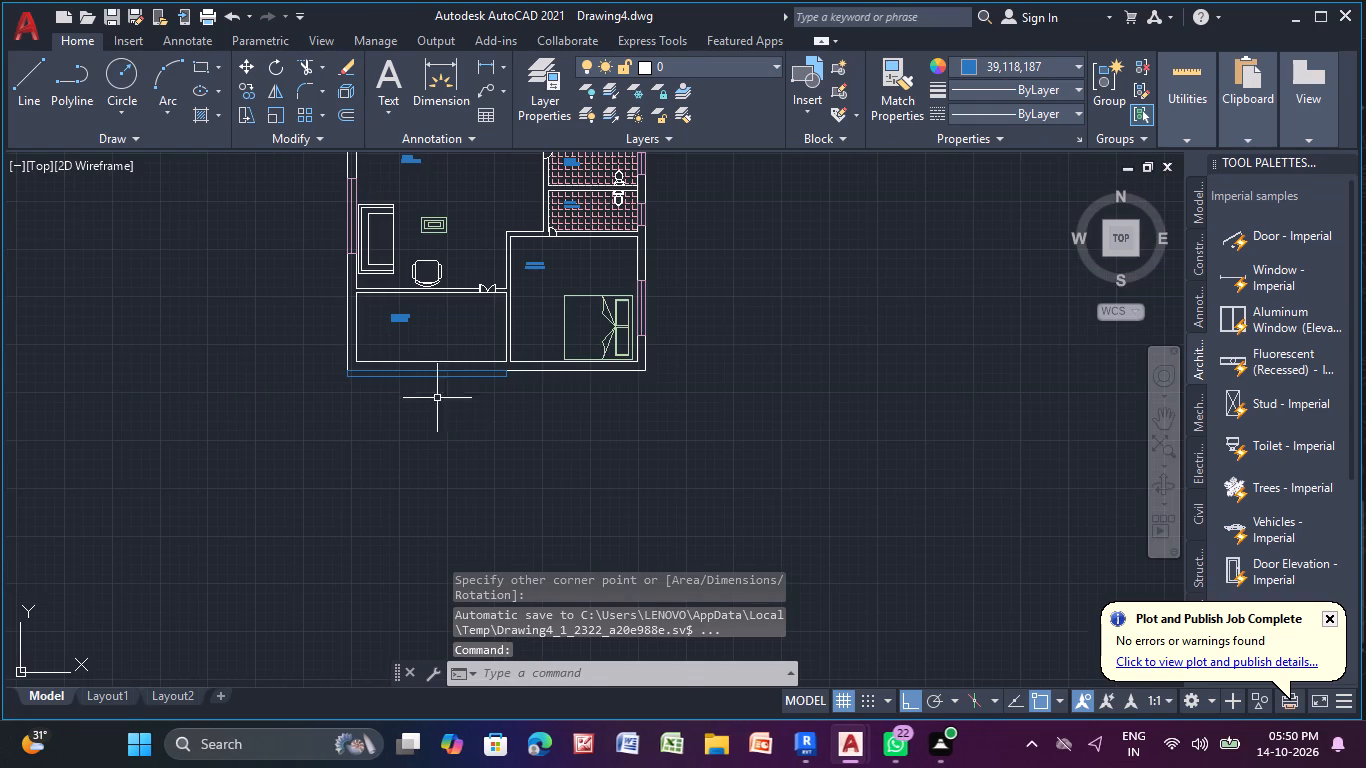
middle_click_drag(442, 367, 379, 246)
scroll(379, 246, "up", 1)
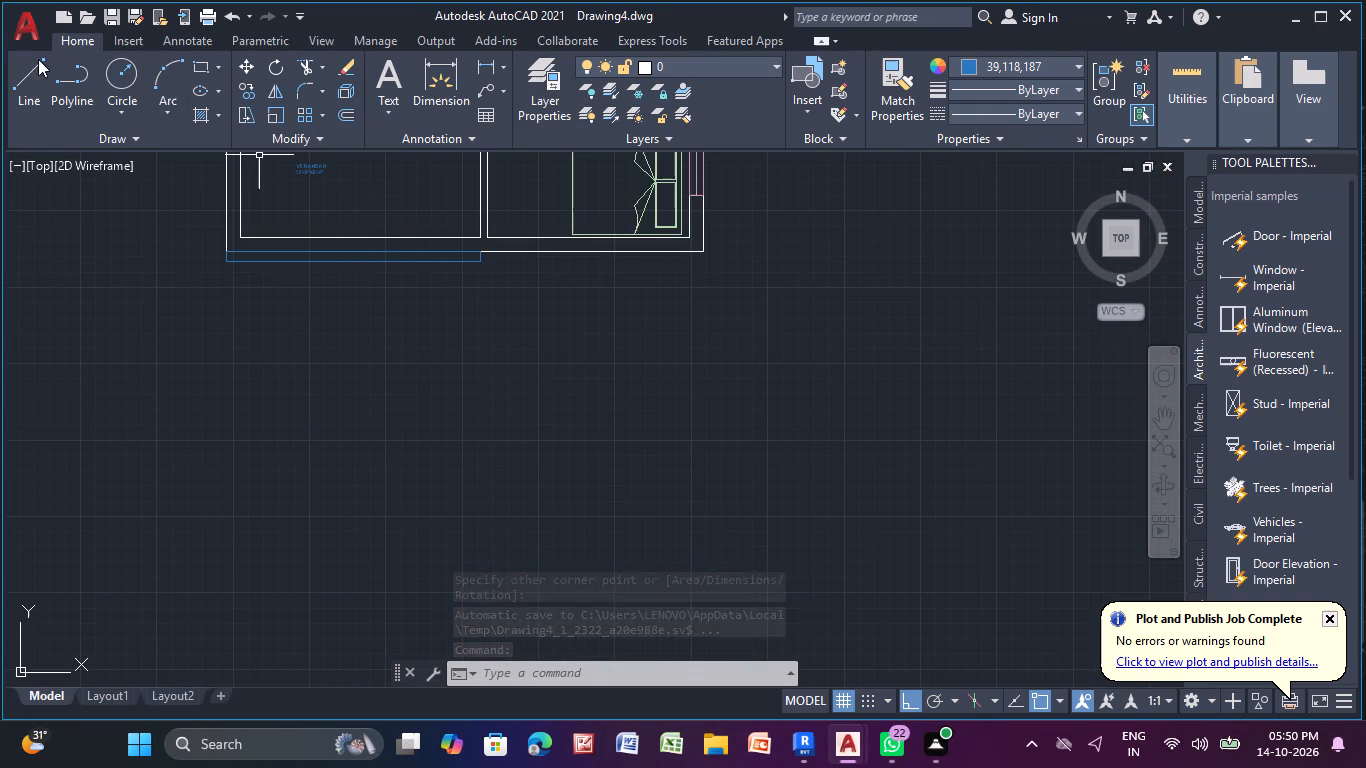
left_click(204, 81)
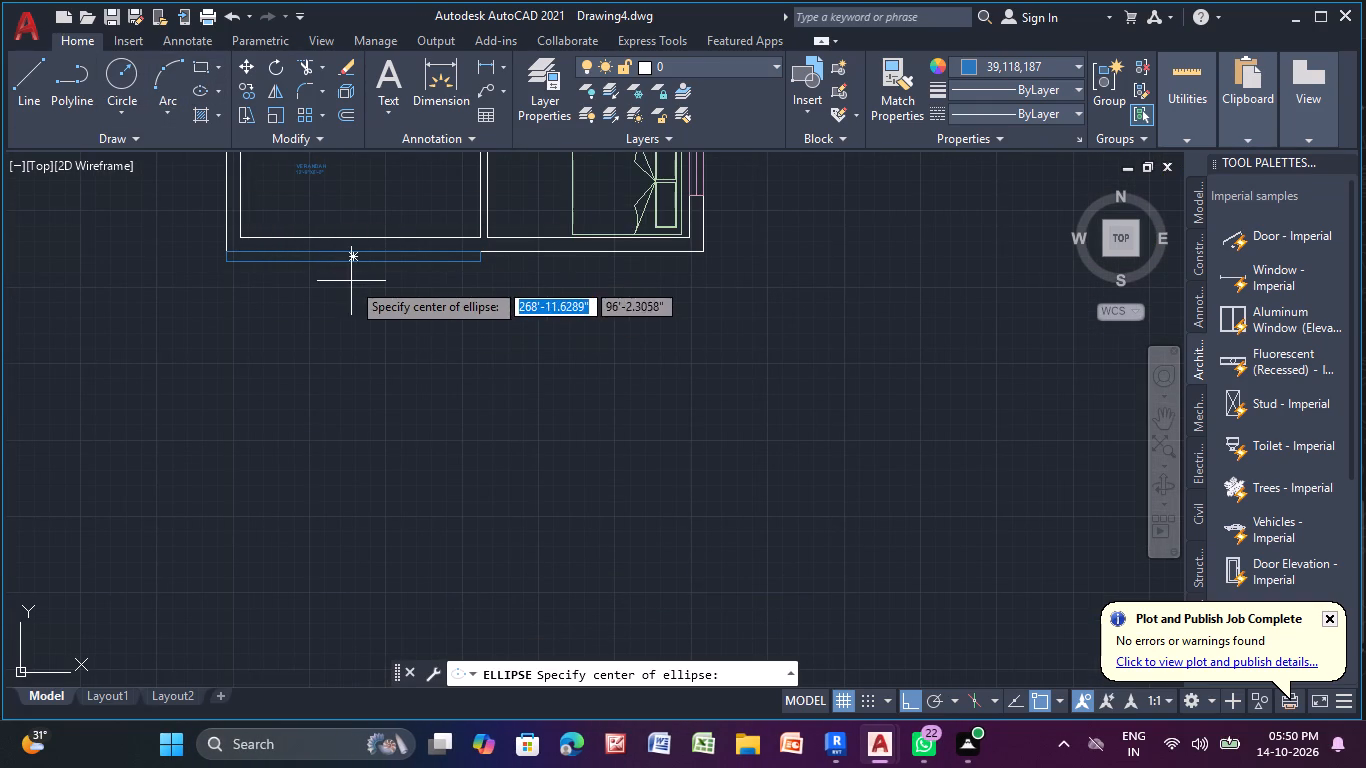
double_click(373, 79)
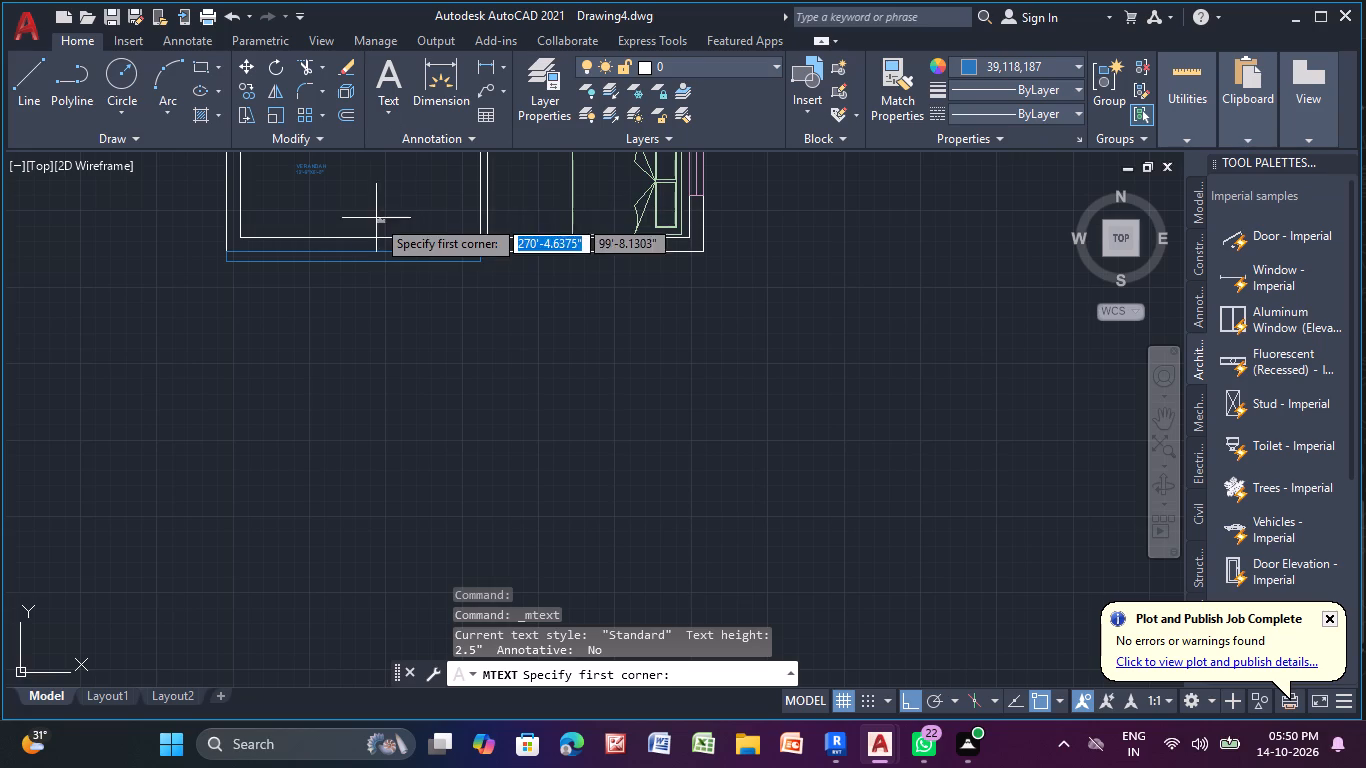
scroll(370, 282, "up", 3)
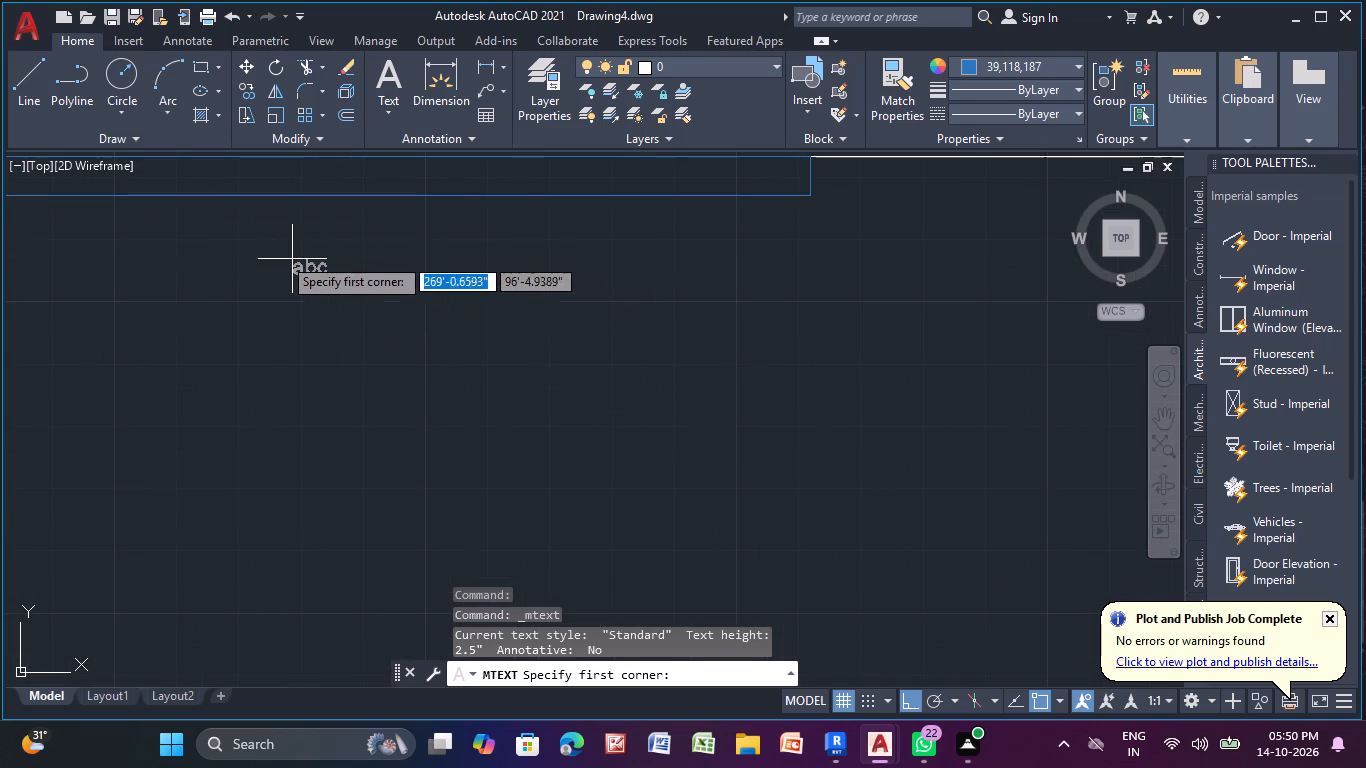
left_click_drag(210, 225, 220, 230)
left_click(505, 283)
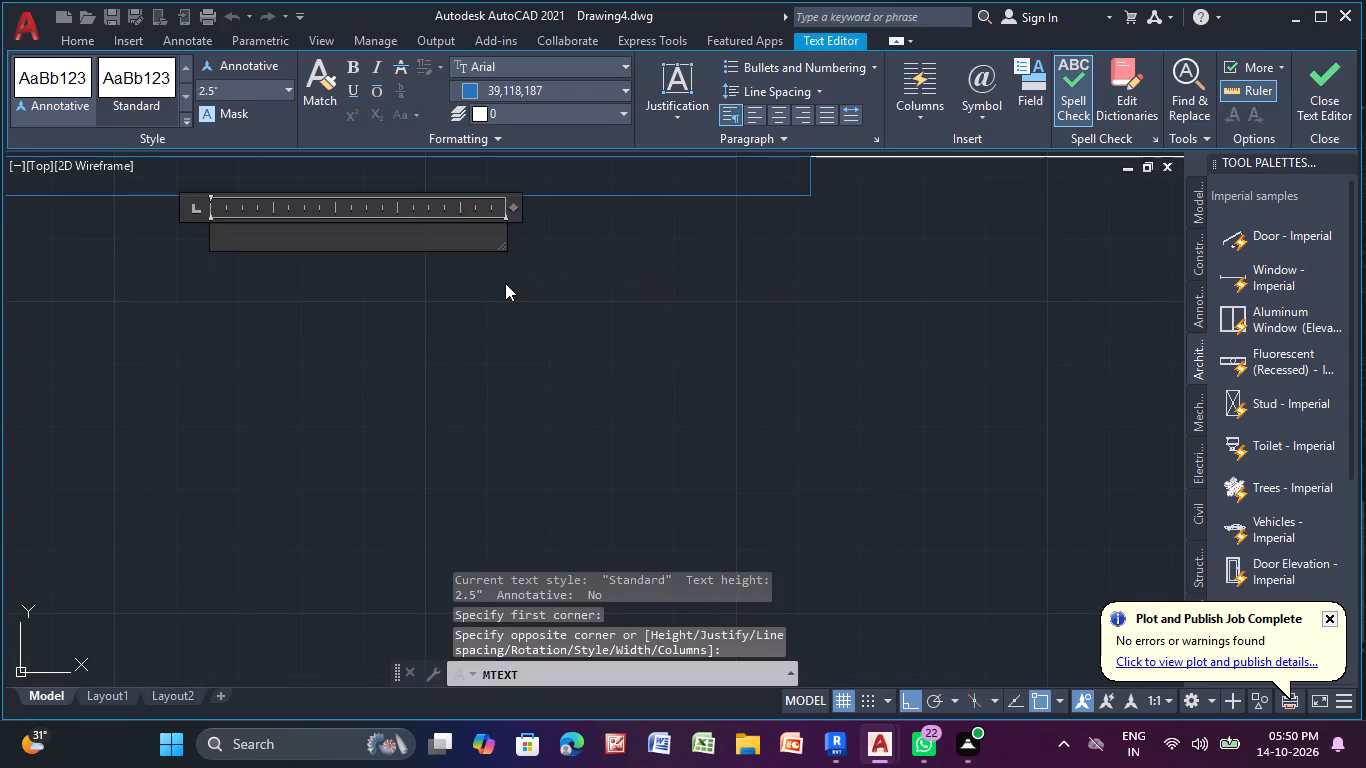
type("ENTRU")
key("BackSpace")
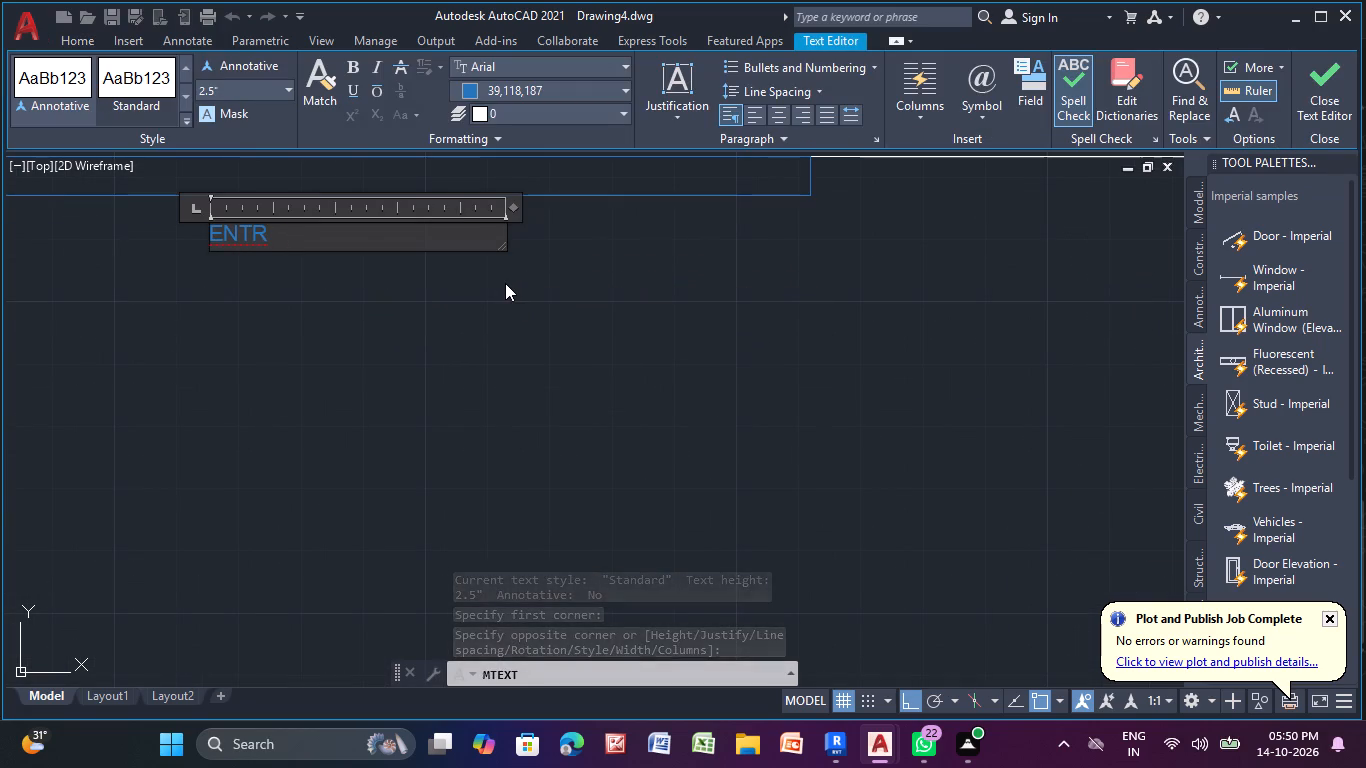
key("y")
key("Return")
right_click(505, 283)
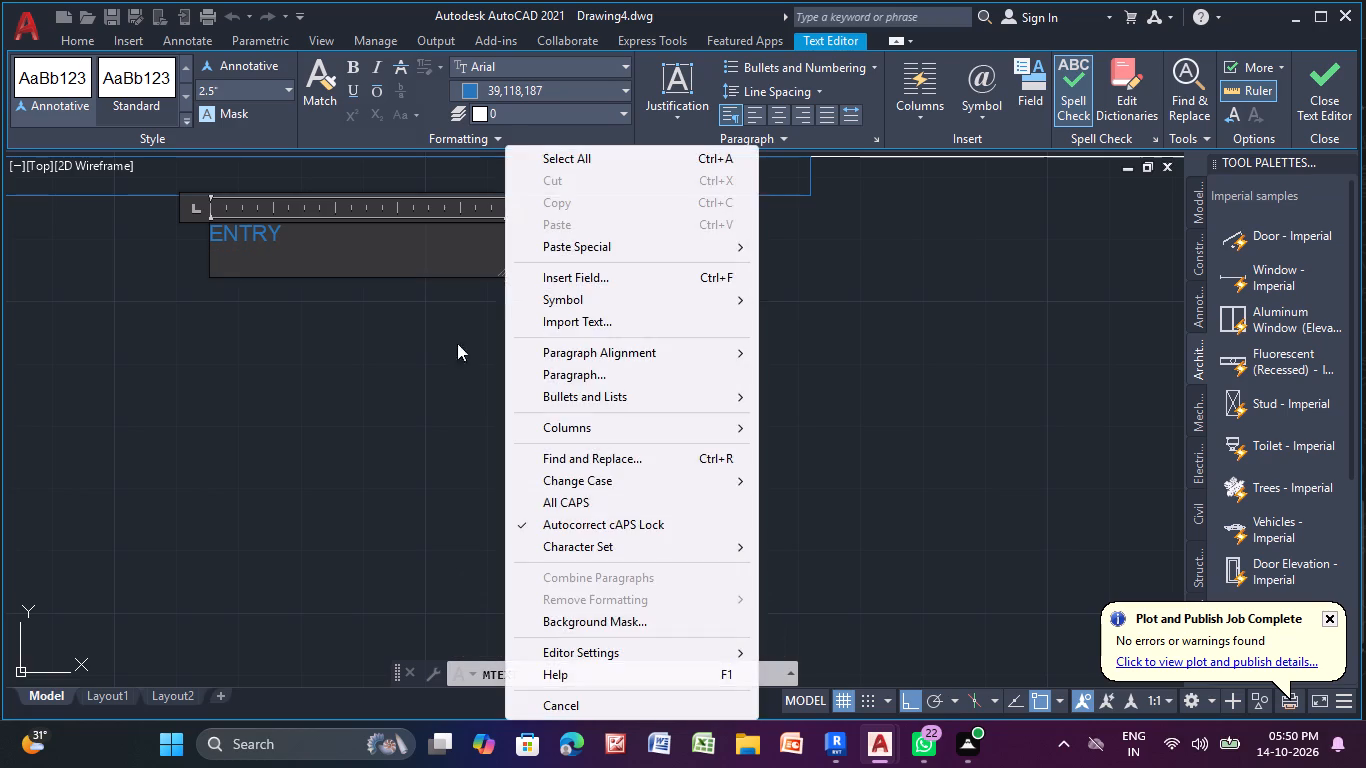
left_click(439, 367)
scroll(424, 383, "down", 2)
middle_click_drag(425, 412, 527, 474)
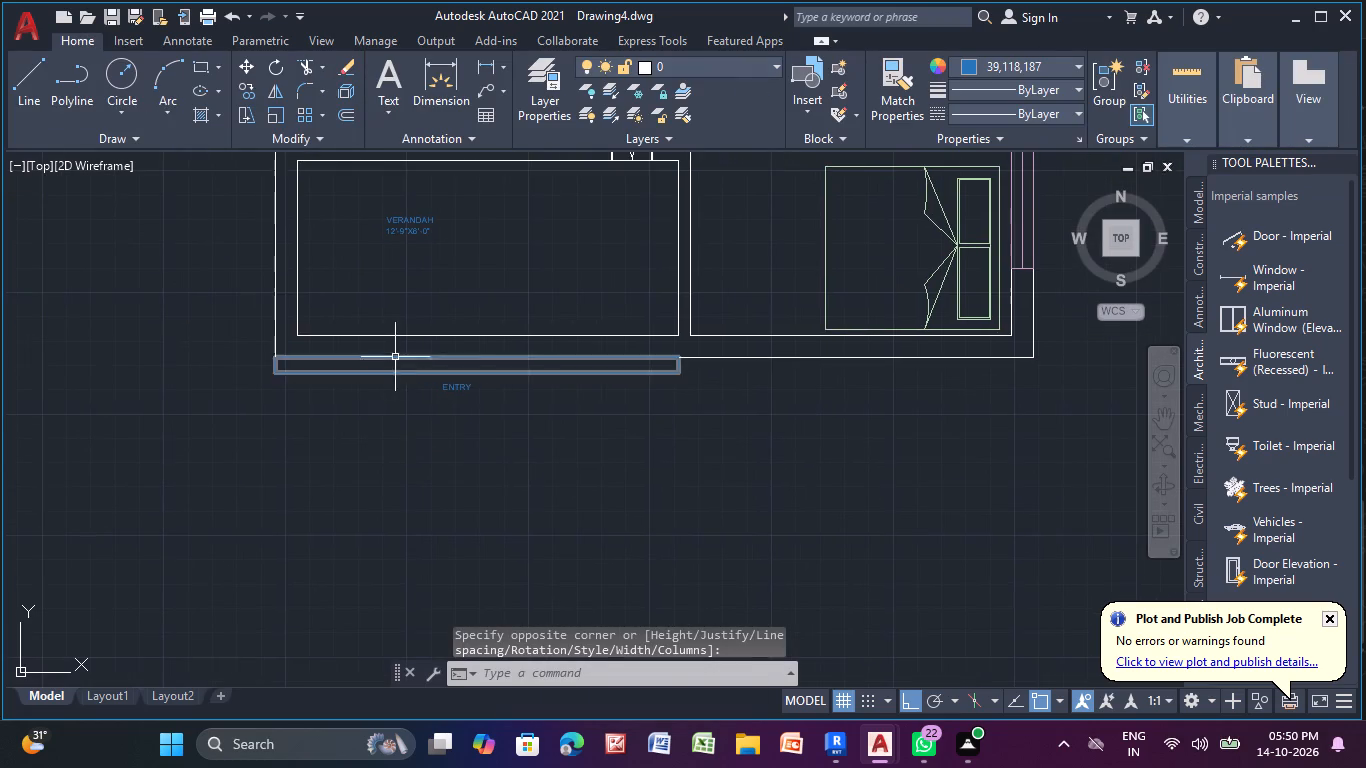
Scale up the "ENTRY" text to about a quarter of the length of the narrow rectangle above it.
left_click(456, 391)
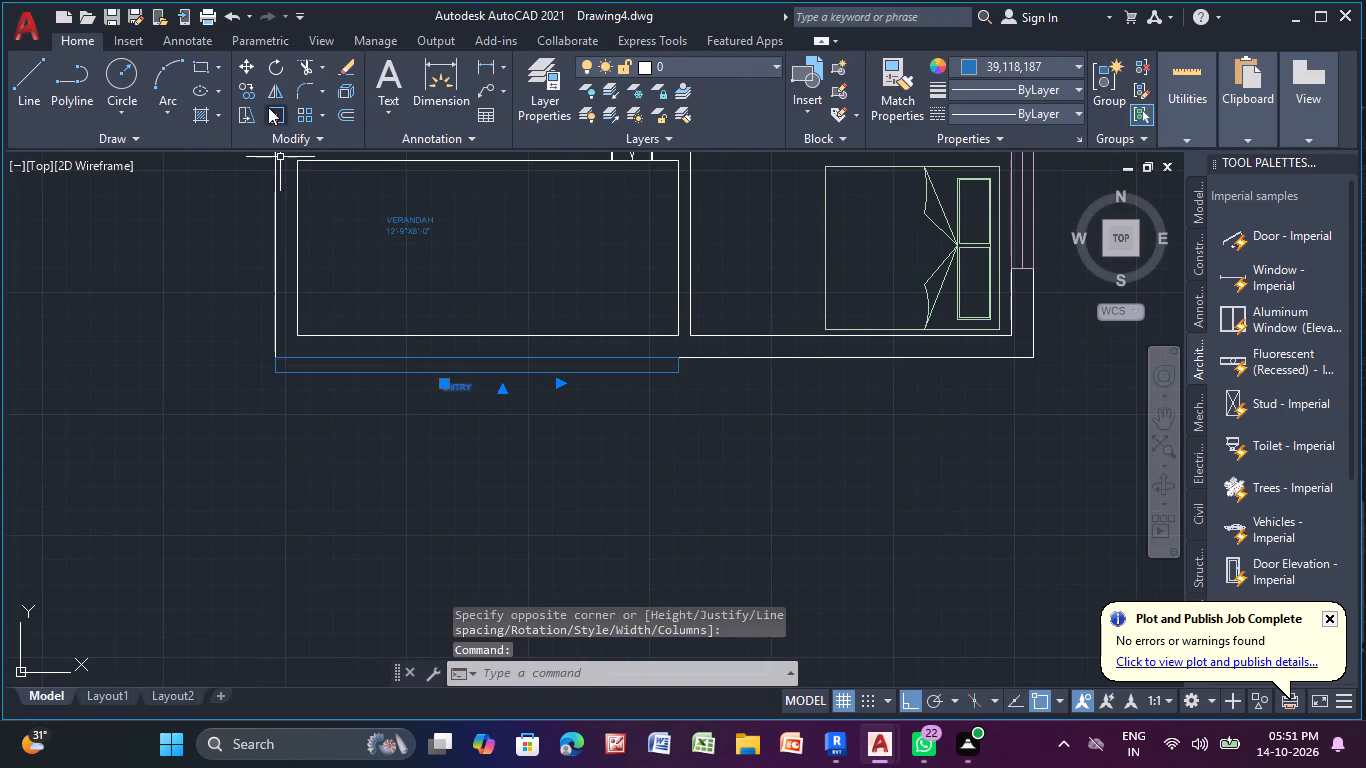
left_click(268, 107)
left_click(450, 390)
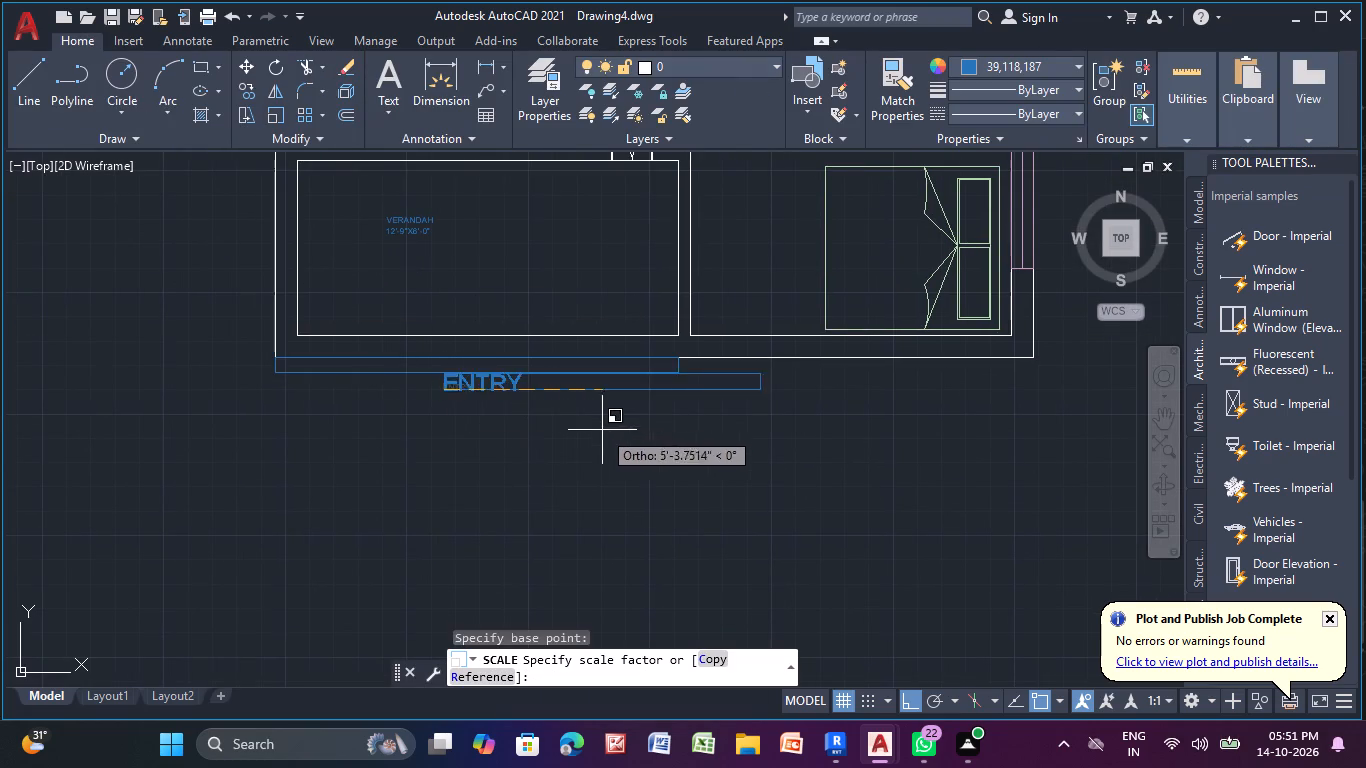
left_click(644, 440)
Move the enlarged "ENTRY" text straight down so it sits clear below the narrow rectangle.
left_click(458, 382)
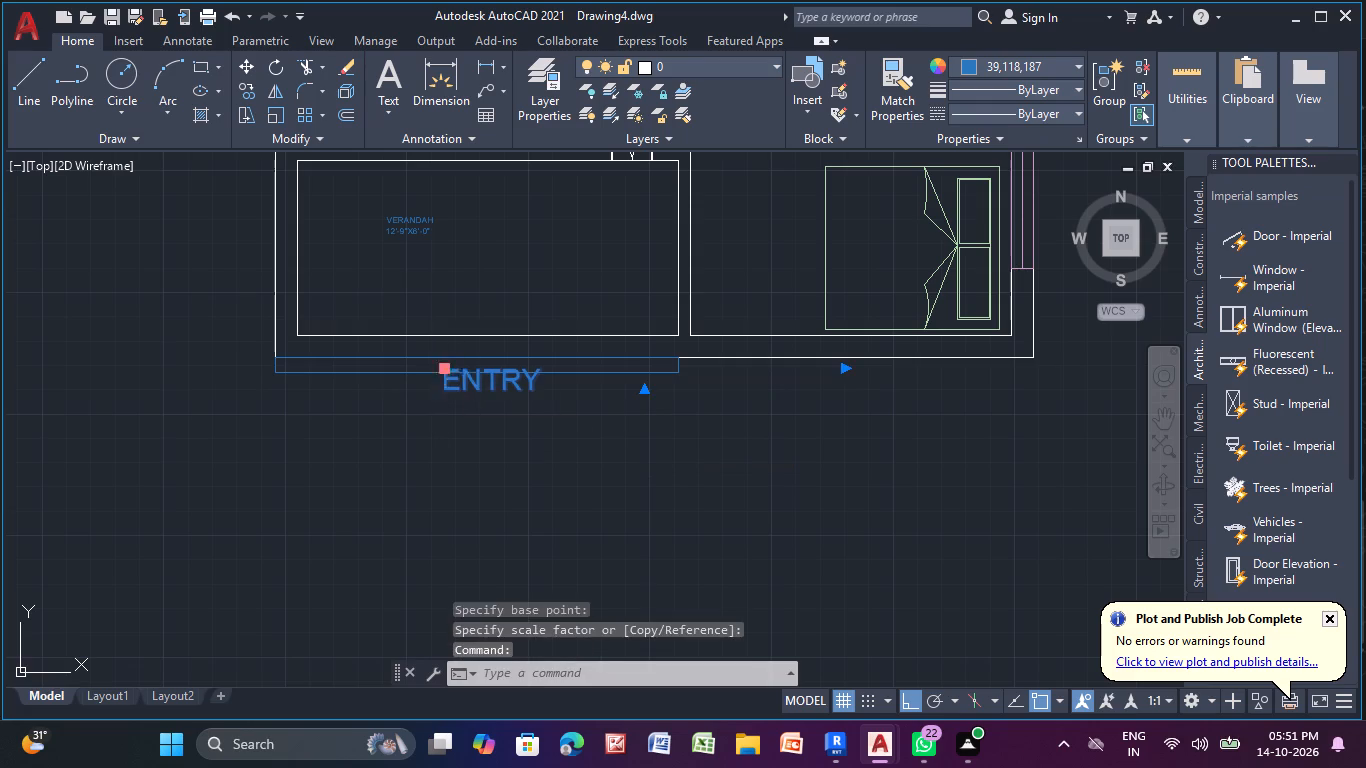
left_click(448, 373)
left_click(451, 400)
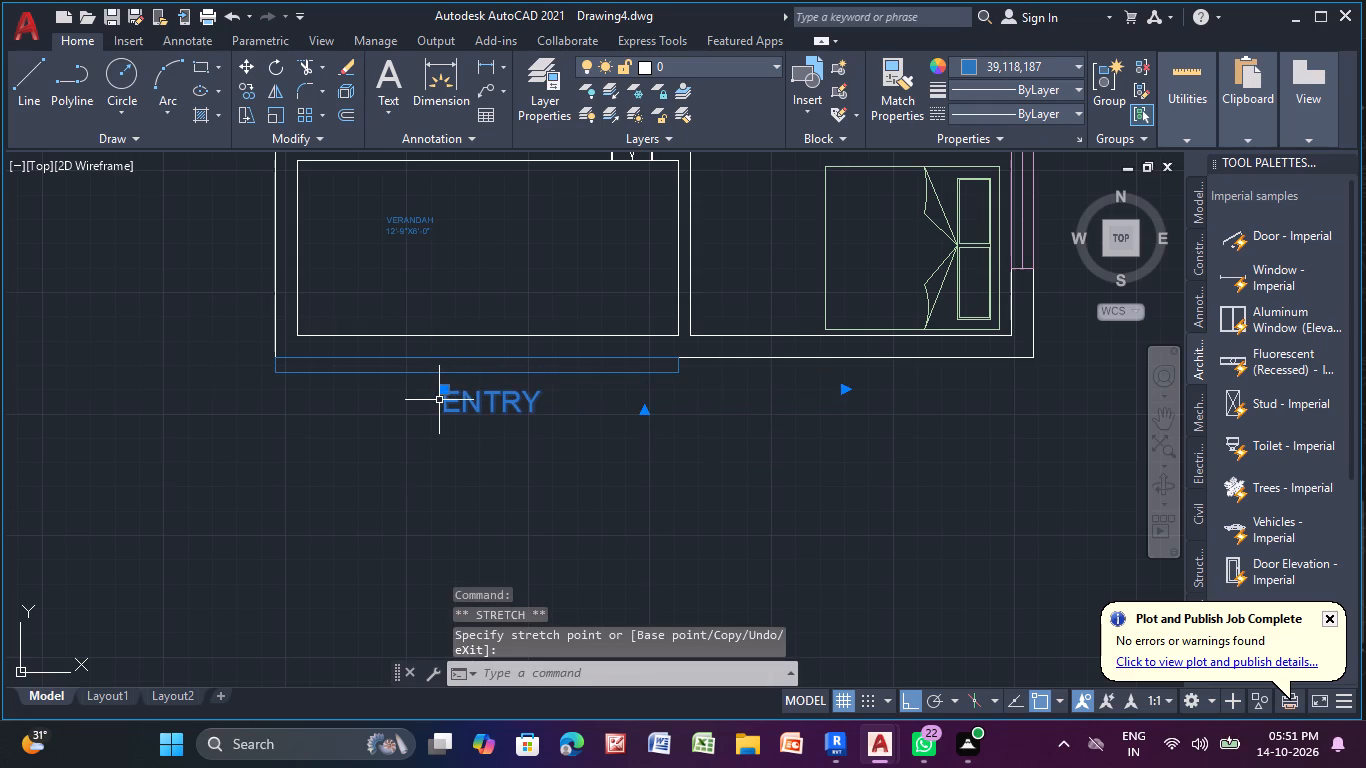
key("Escape")
key("Escape")
key("Escape")
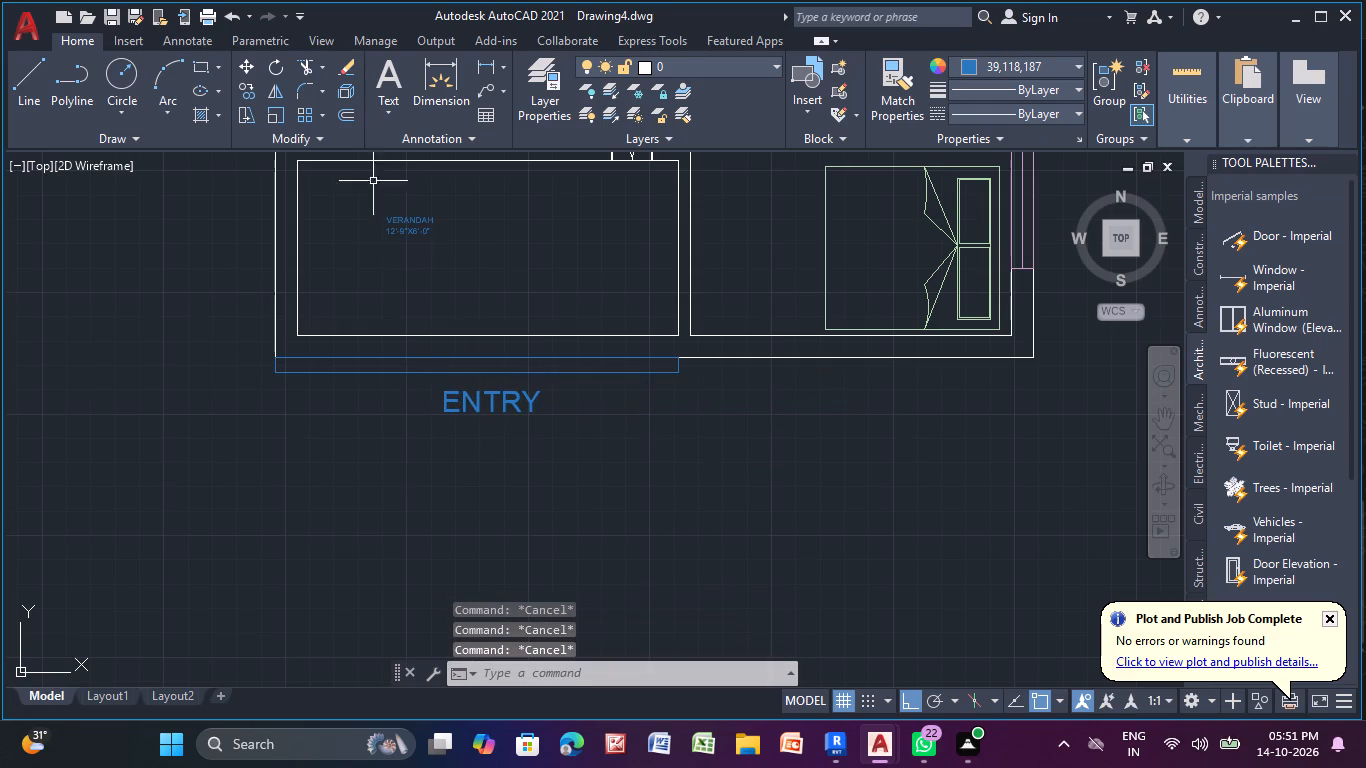
Load the ISO dash linetype ACAD_ISO02W100 into the drawing.
middle_click_drag(420, 293, 308, 493)
scroll(329, 455, "down", 2)
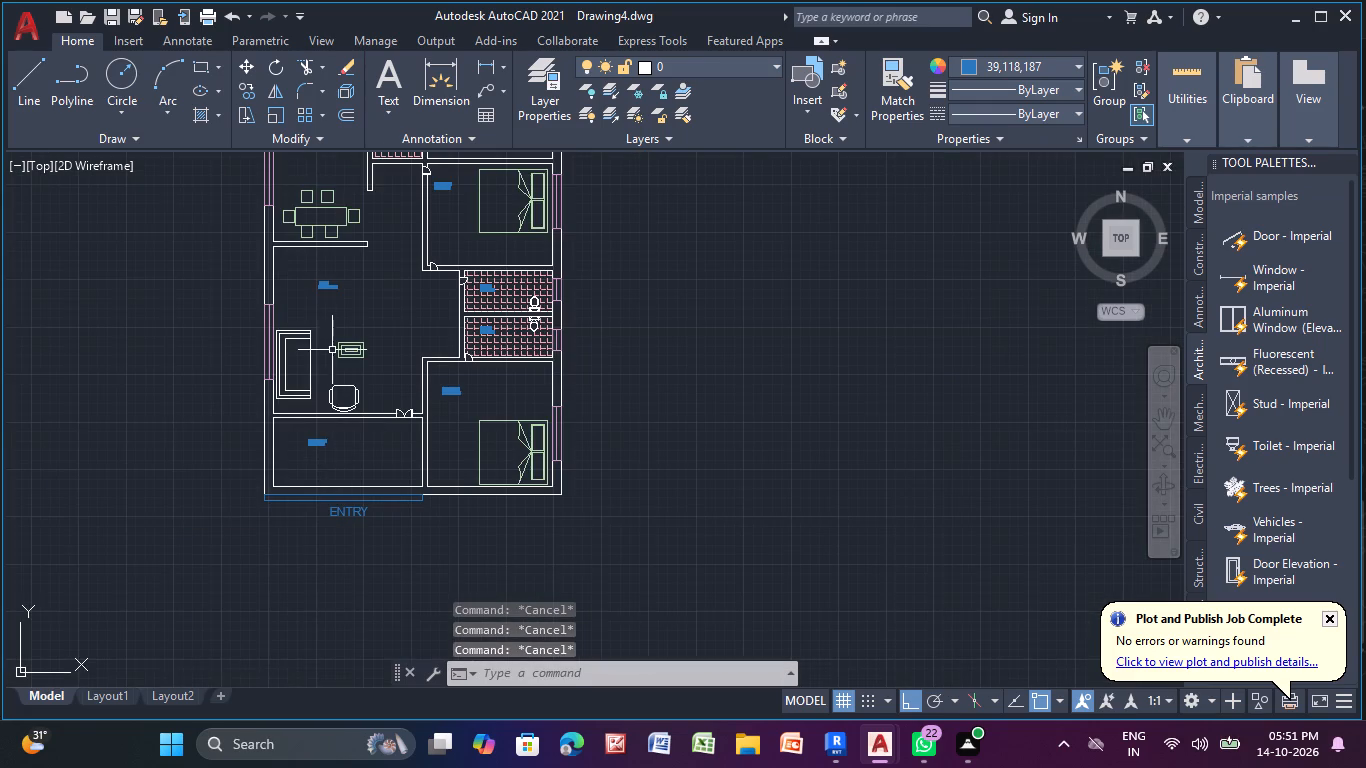
middle_click(308, 387)
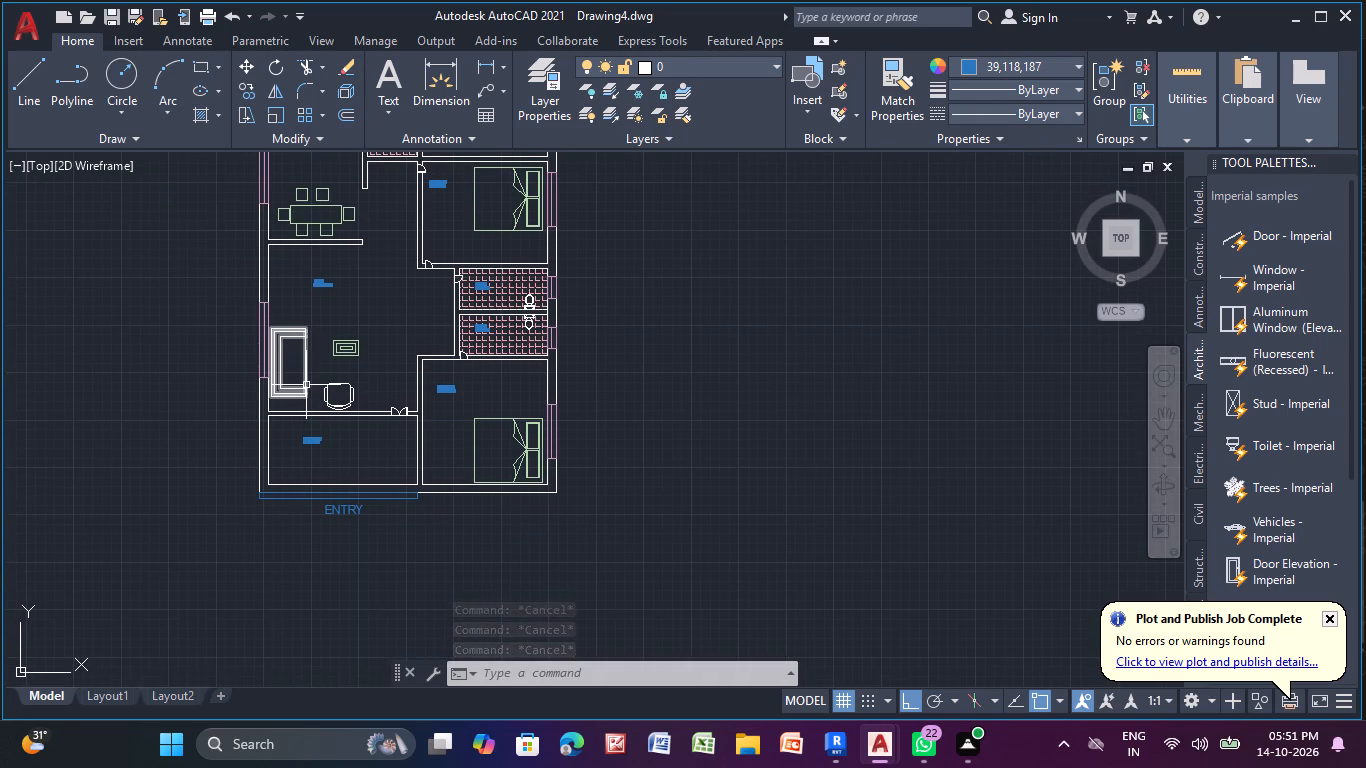
middle_click_drag(396, 499, 416, 512)
middle_click_drag(674, 501, 637, 484)
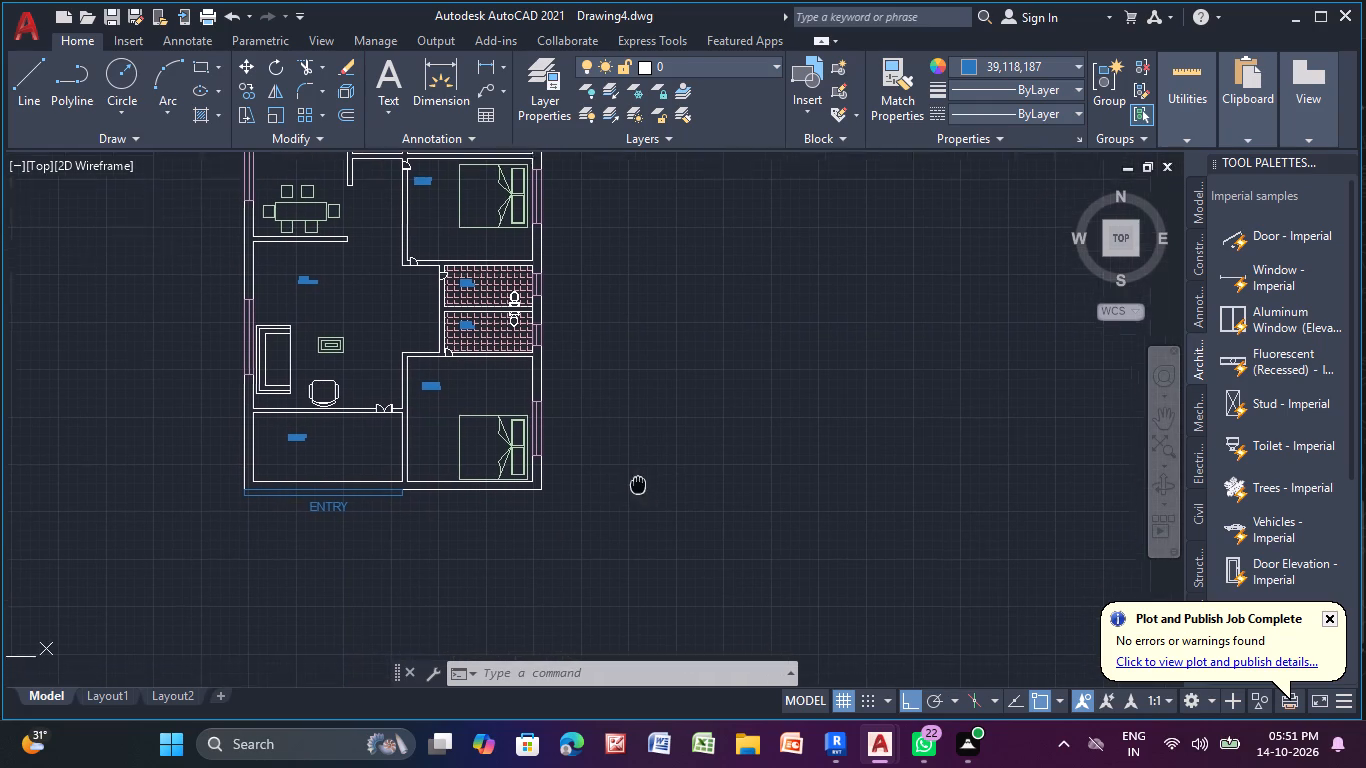
middle_click_drag(637, 484, 632, 478)
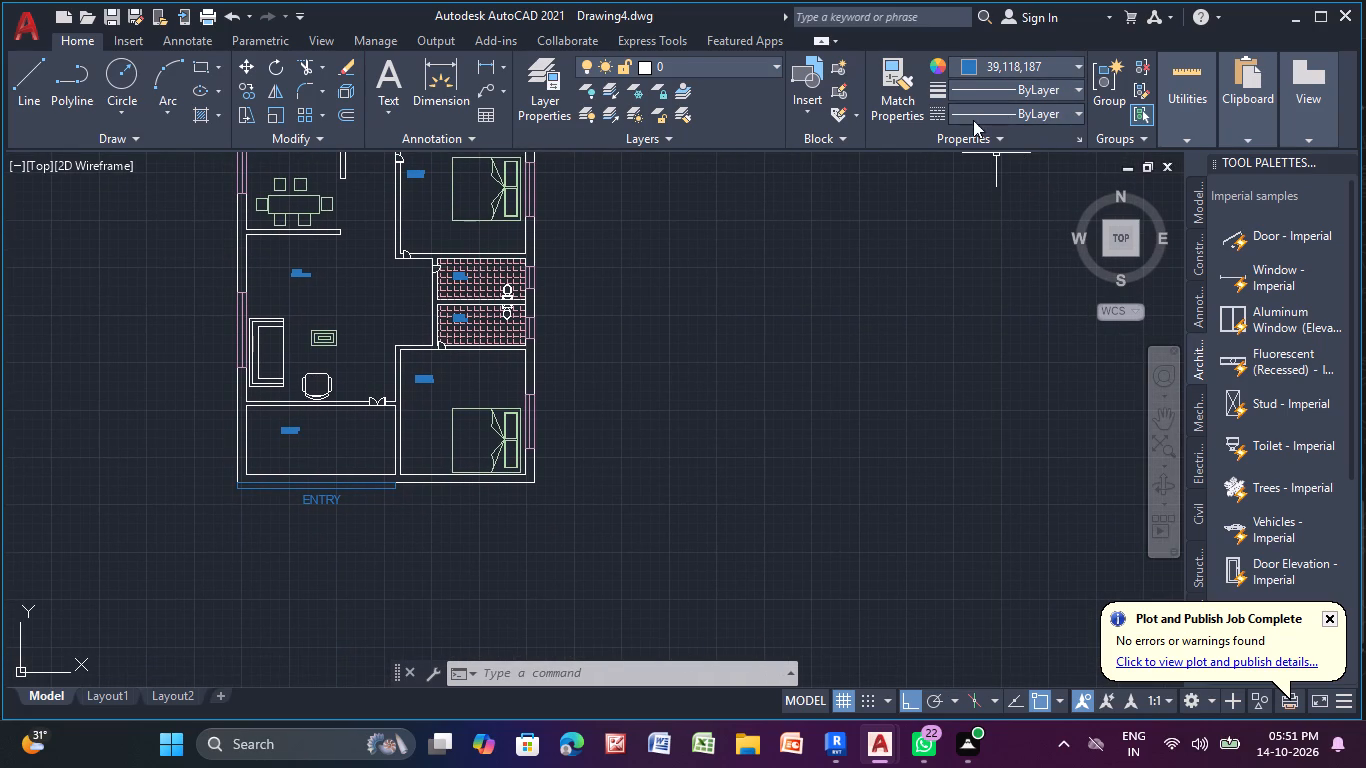
left_click(1003, 107)
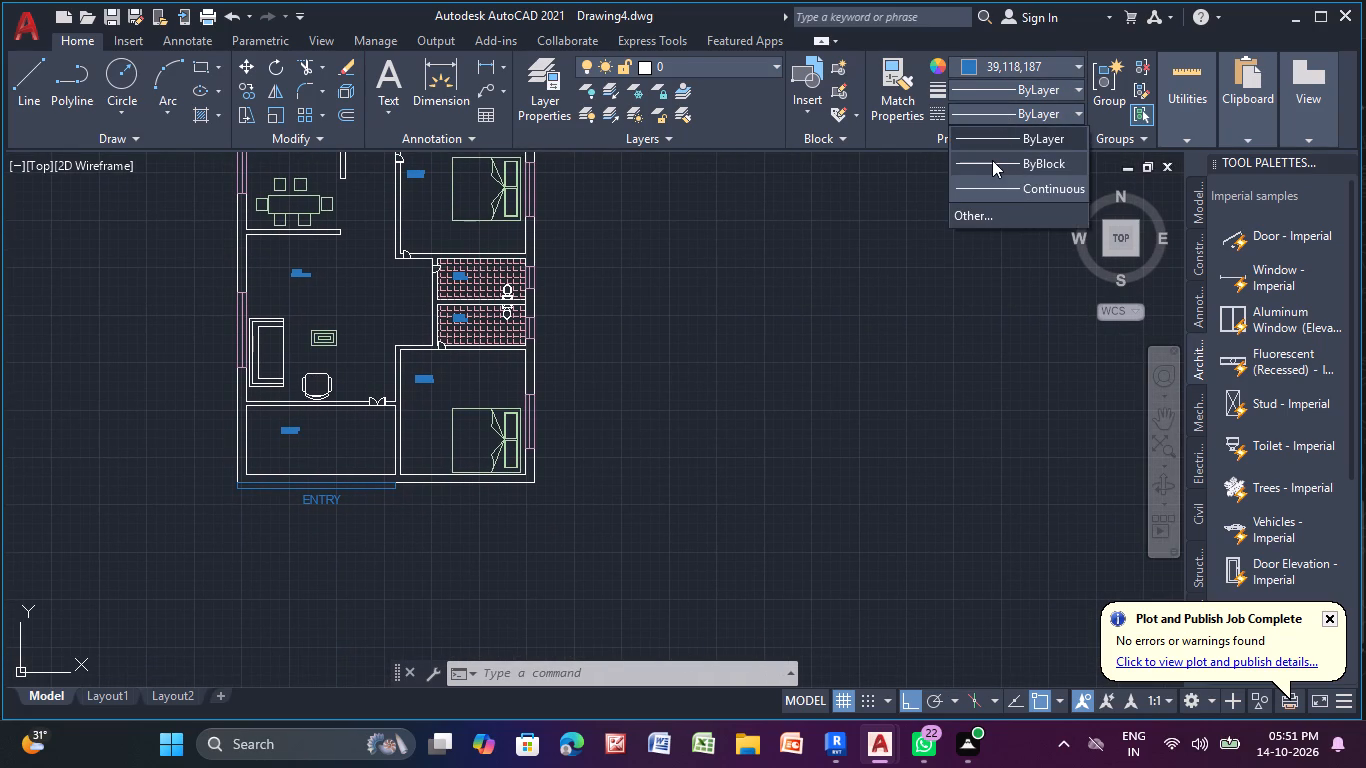
left_click(991, 160)
left_click(1052, 110)
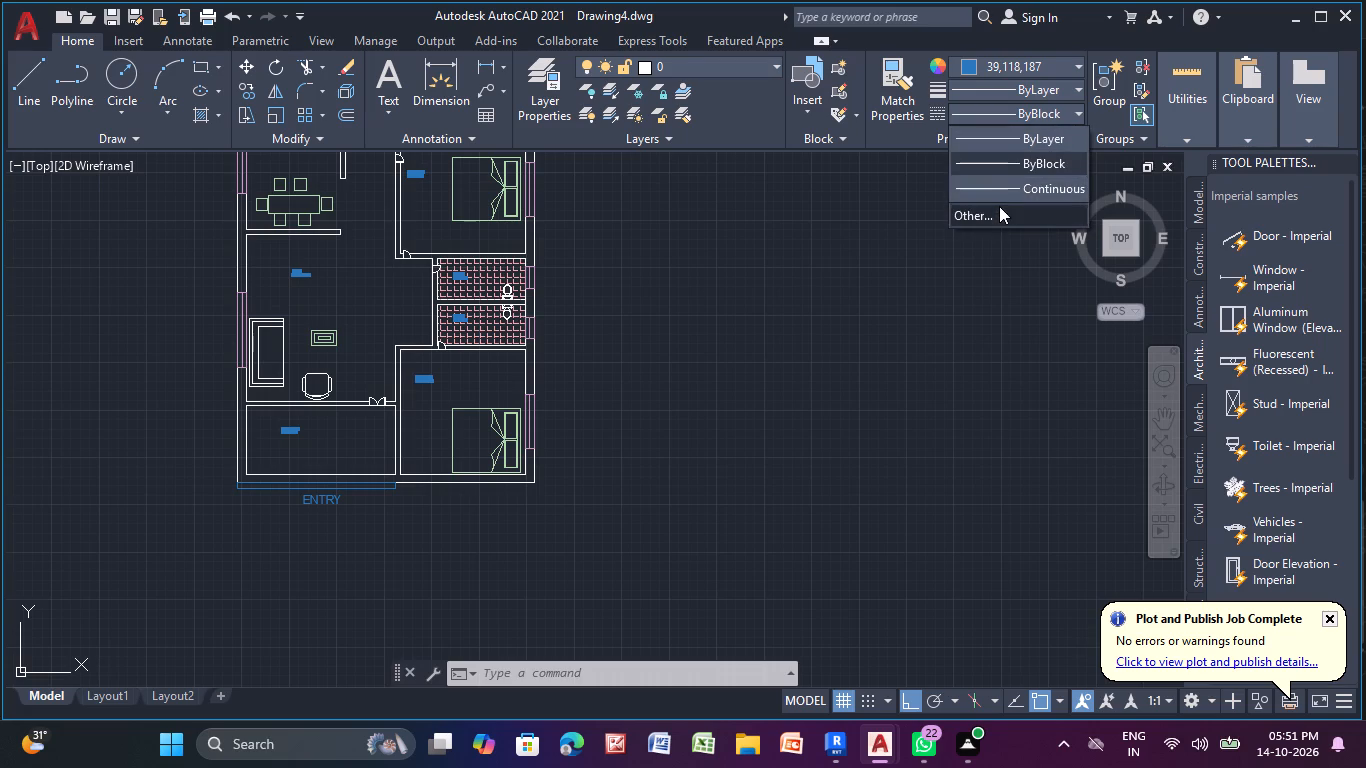
left_click(997, 207)
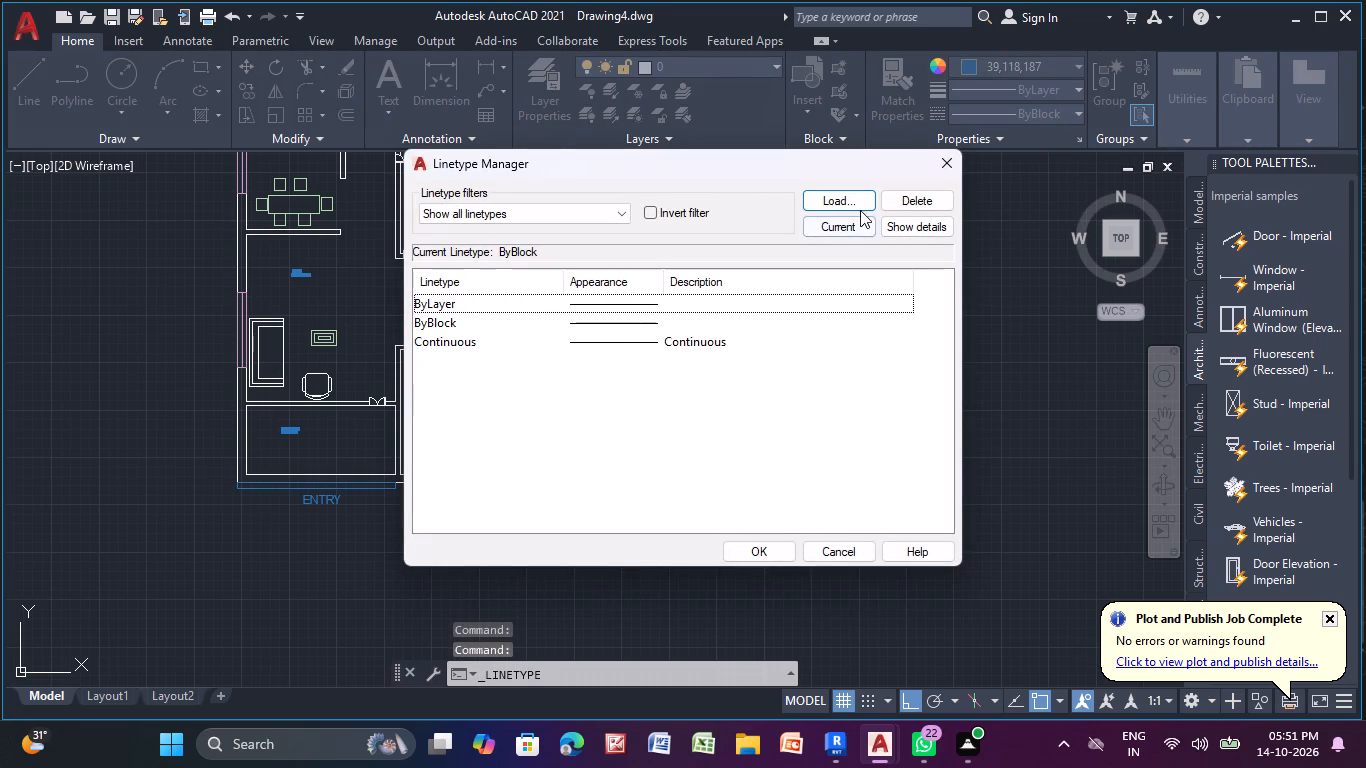
left_click(846, 201)
left_click(737, 336)
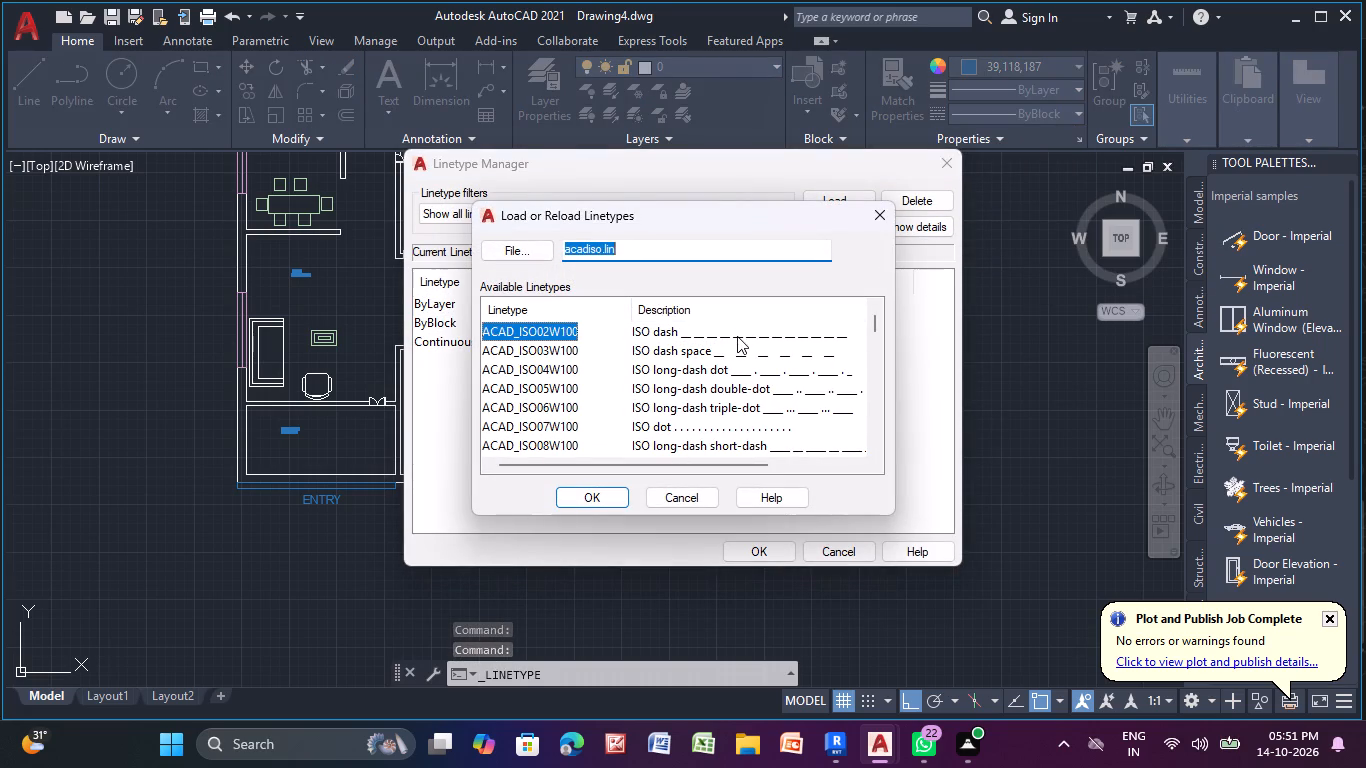
left_click(569, 493)
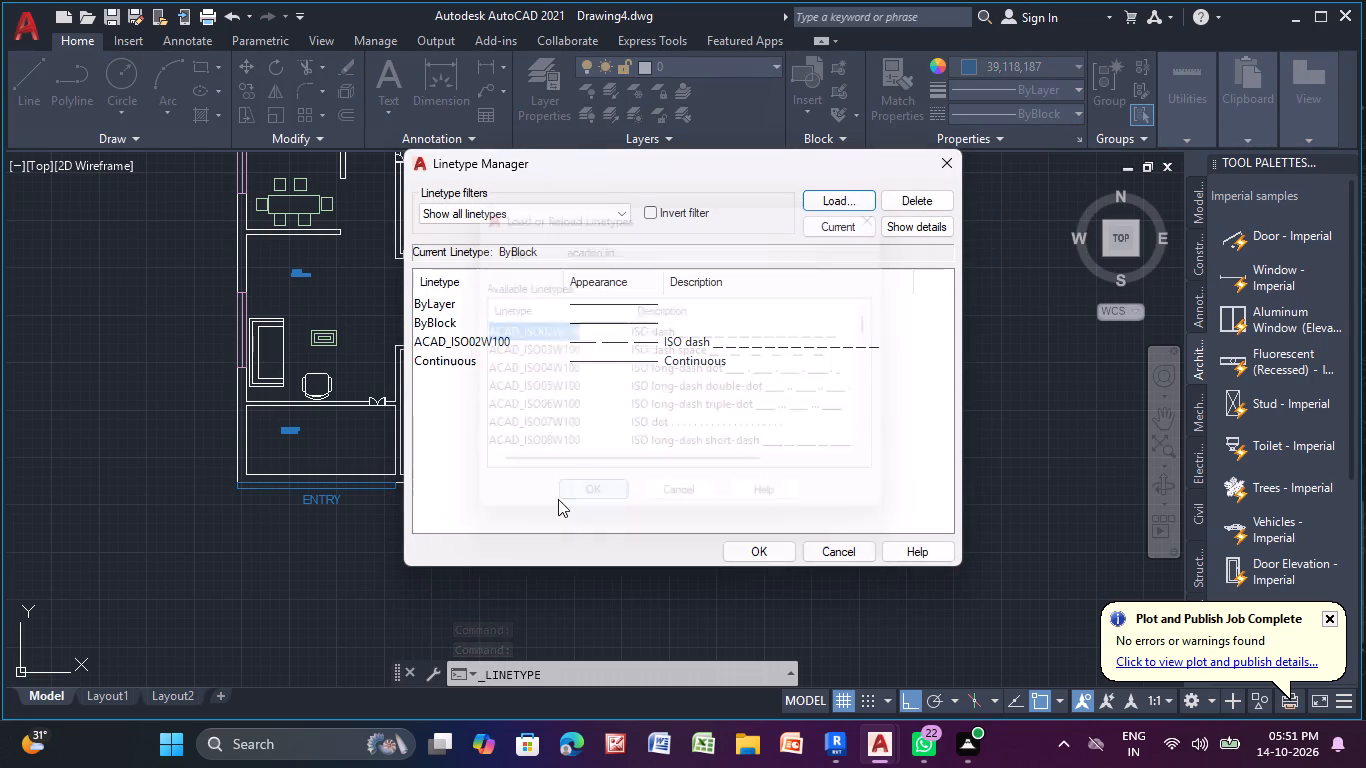
left_click(653, 343)
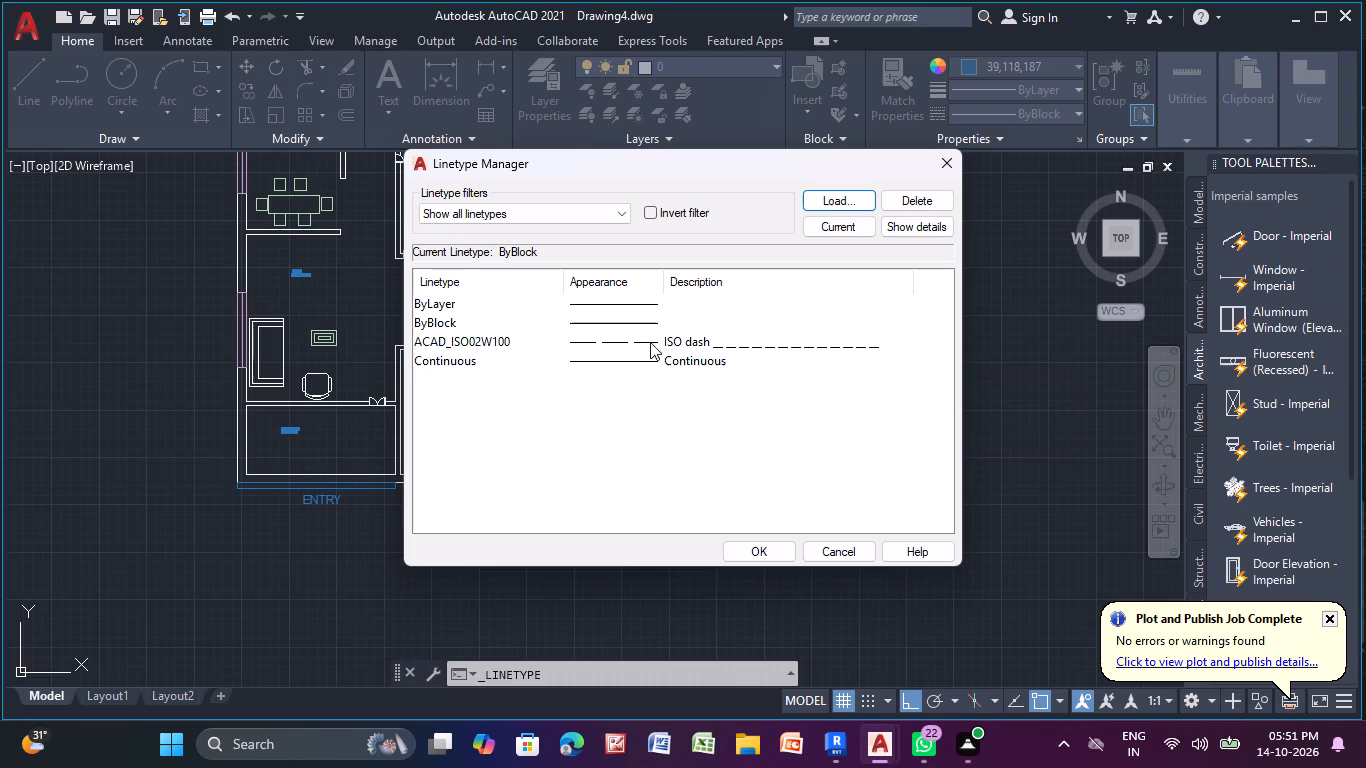
left_click(761, 548)
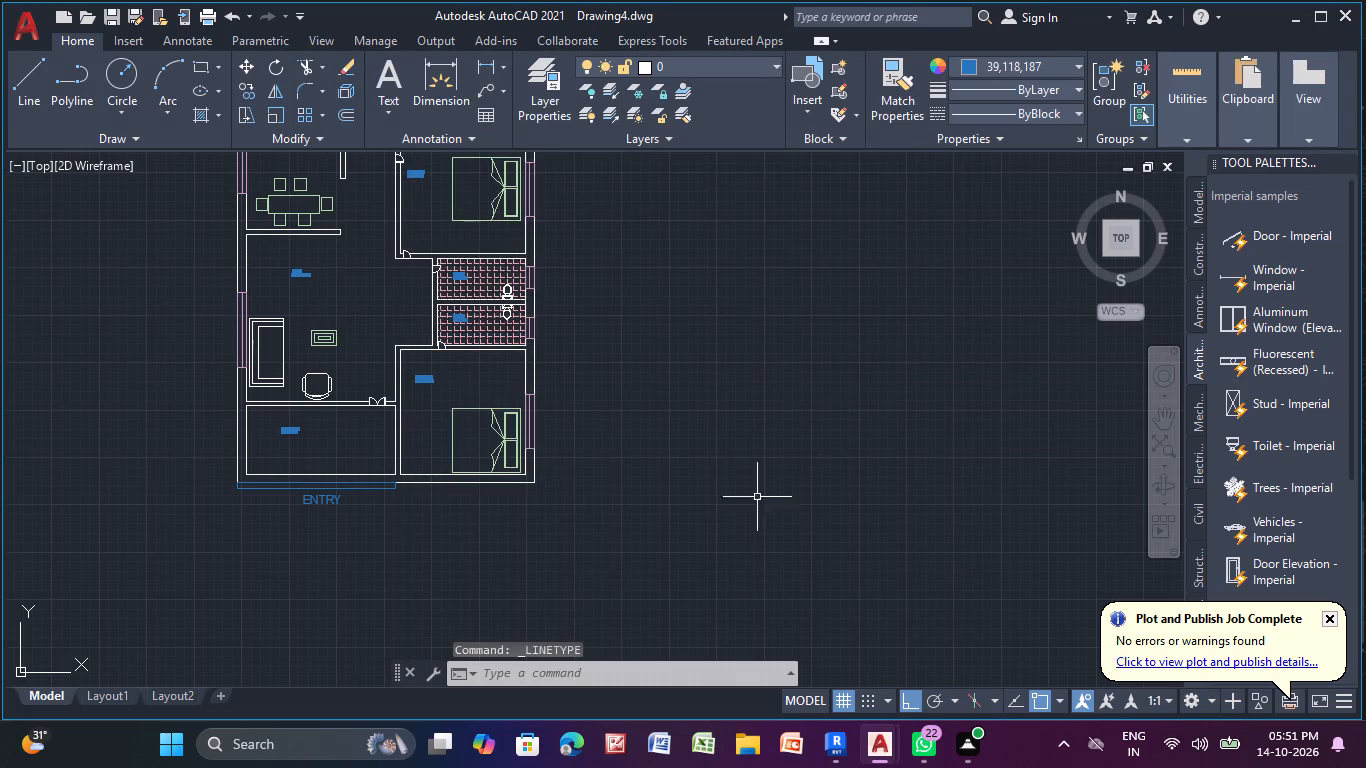
Set the current lineweight to 0.05 mm and the current linetype to ACAD_ISO02W100.
left_click(1073, 92)
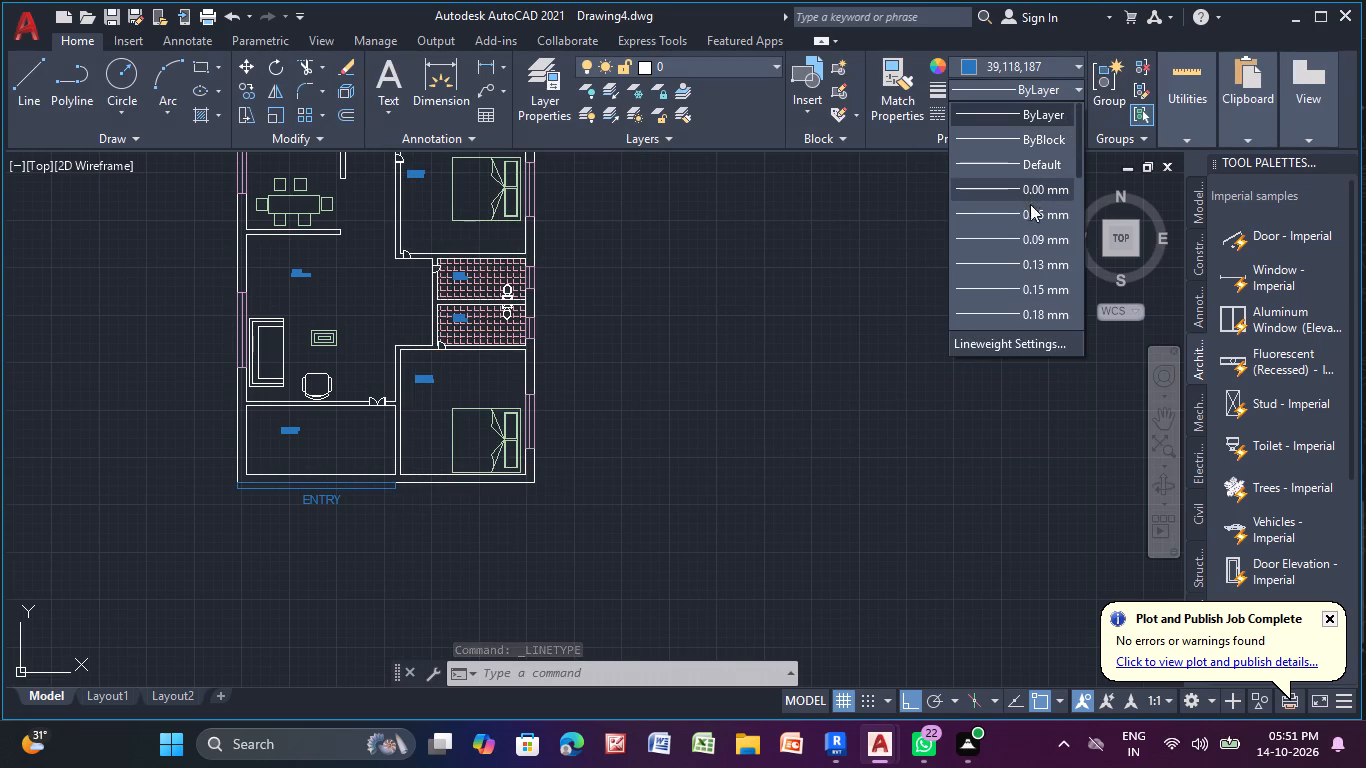
left_click(1023, 224)
left_click(1044, 106)
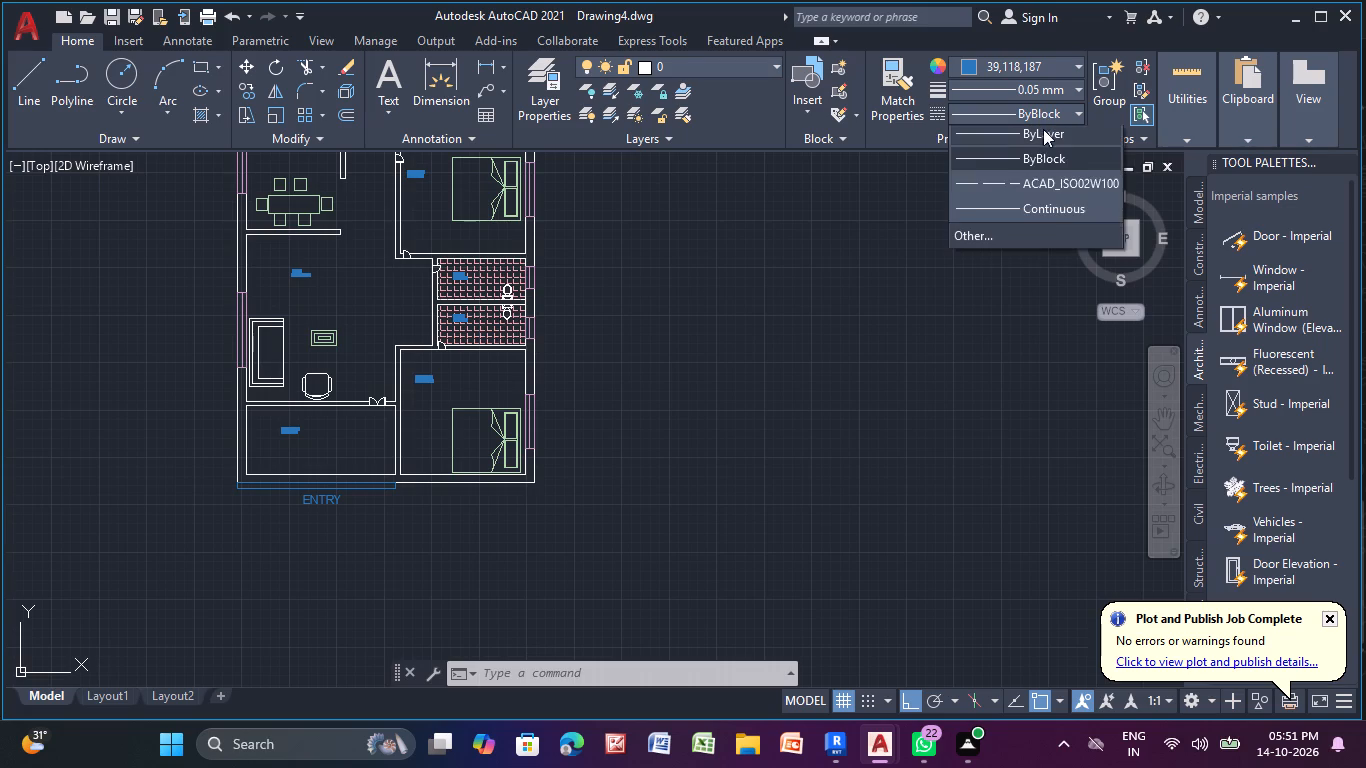
left_click(1036, 193)
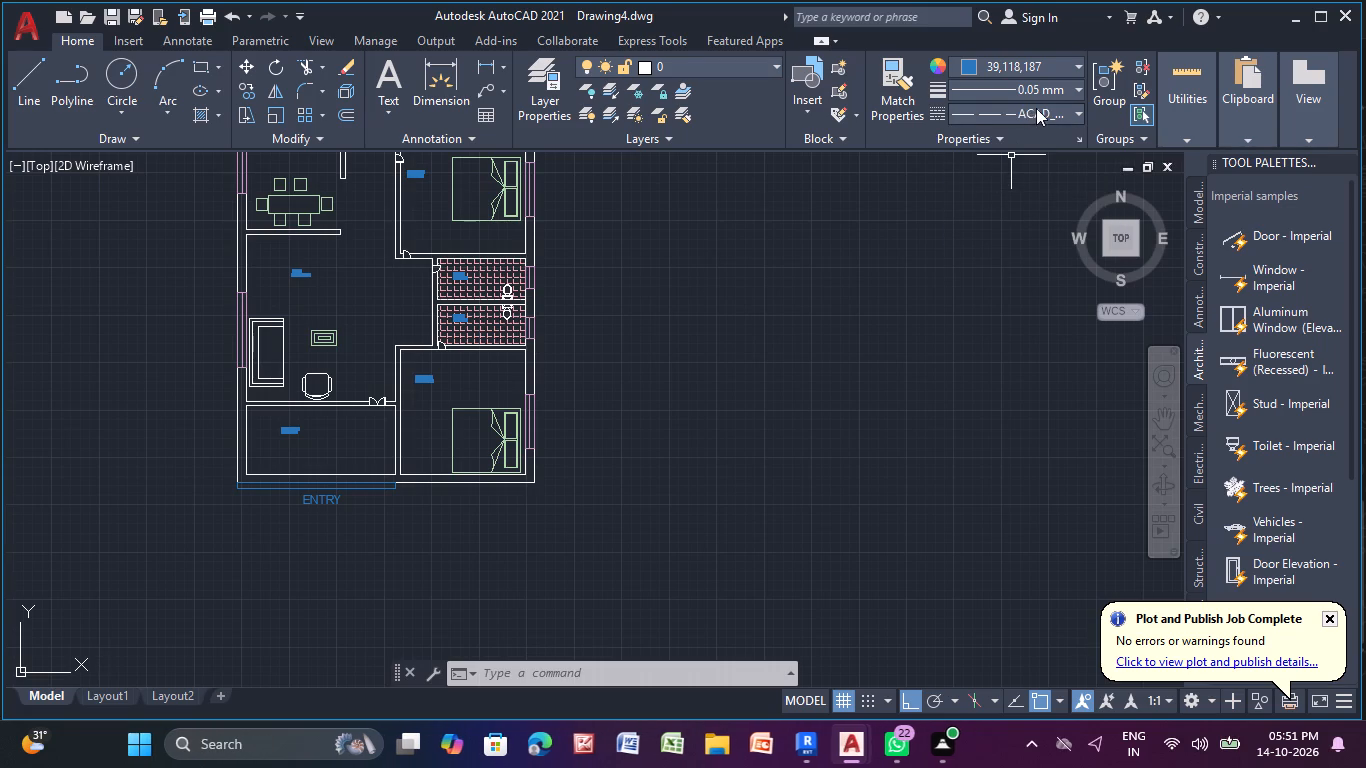
Check the current linetype and lineweight in the general object properties.
left_click(1004, 138)
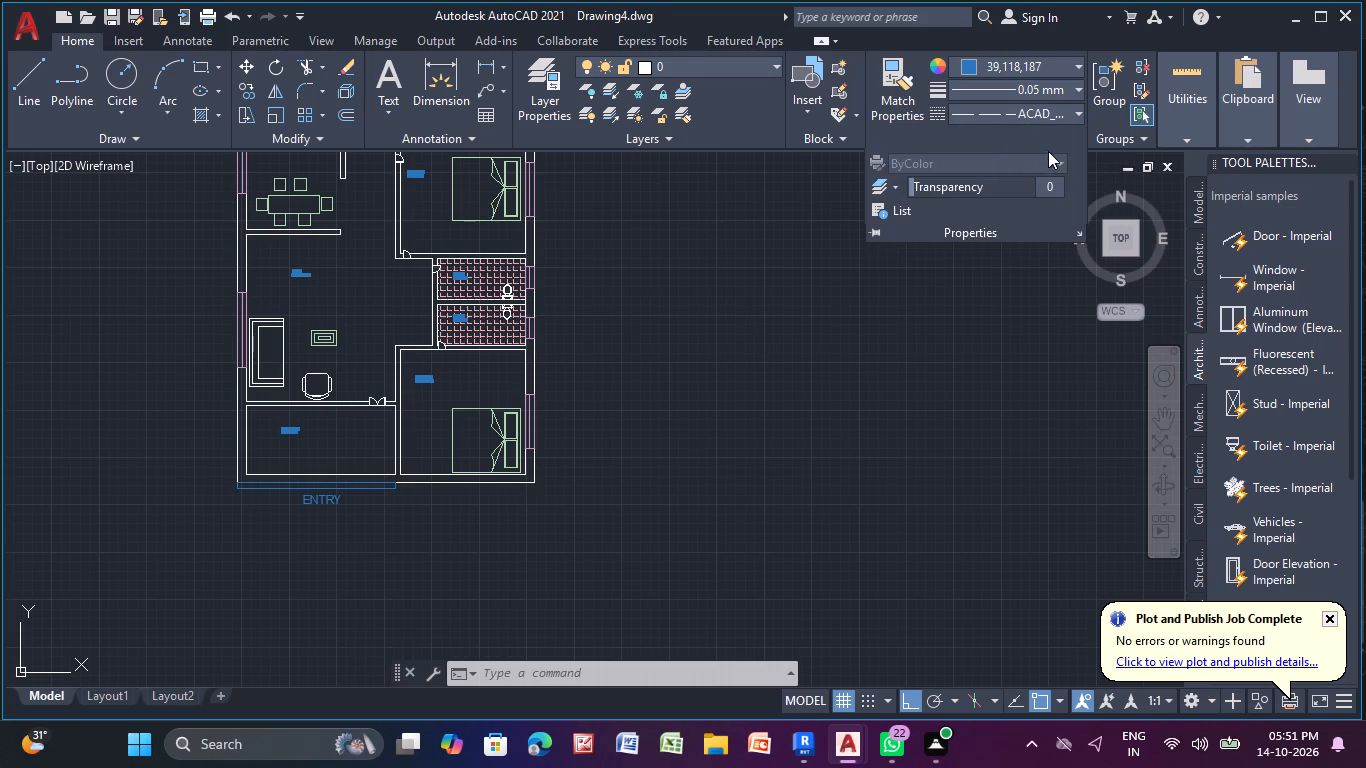
left_click(1057, 157)
left_click(1079, 235)
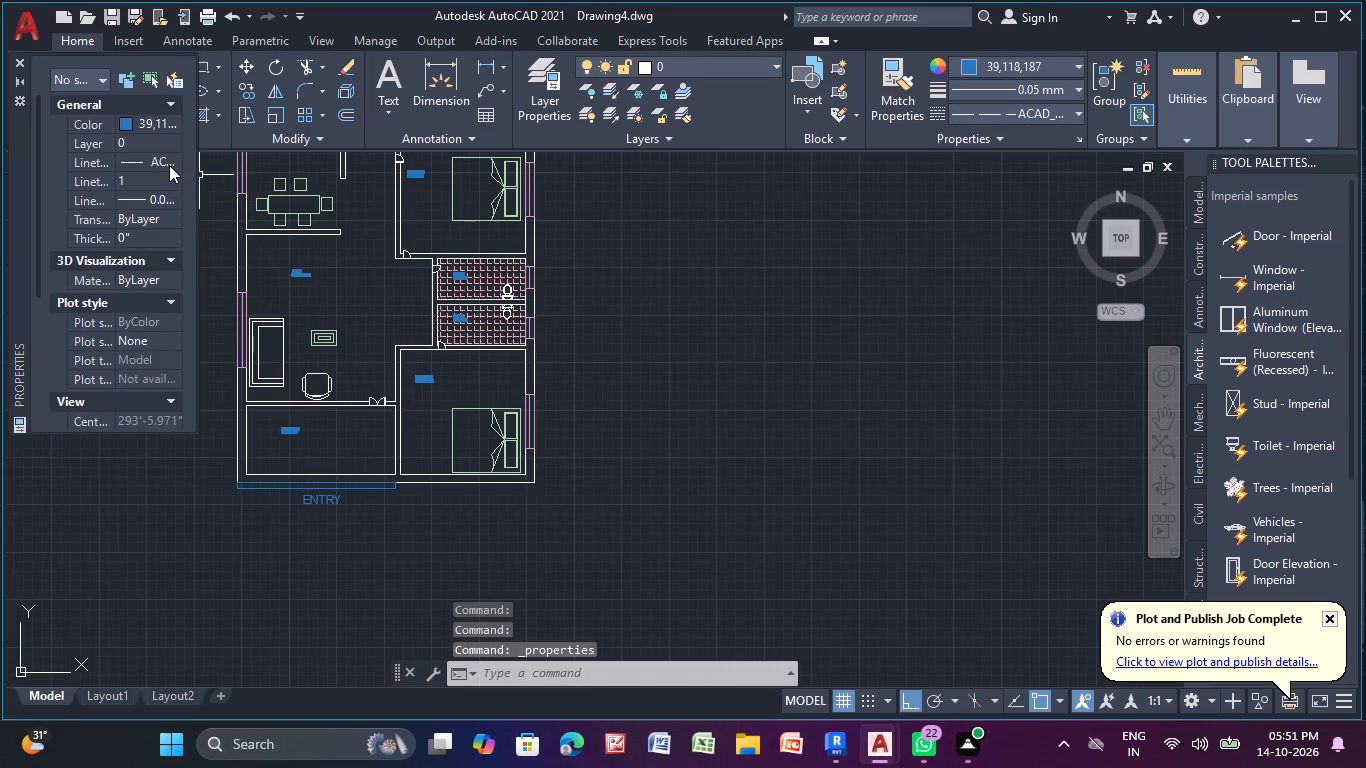
left_click(169, 165)
left_click(173, 159)
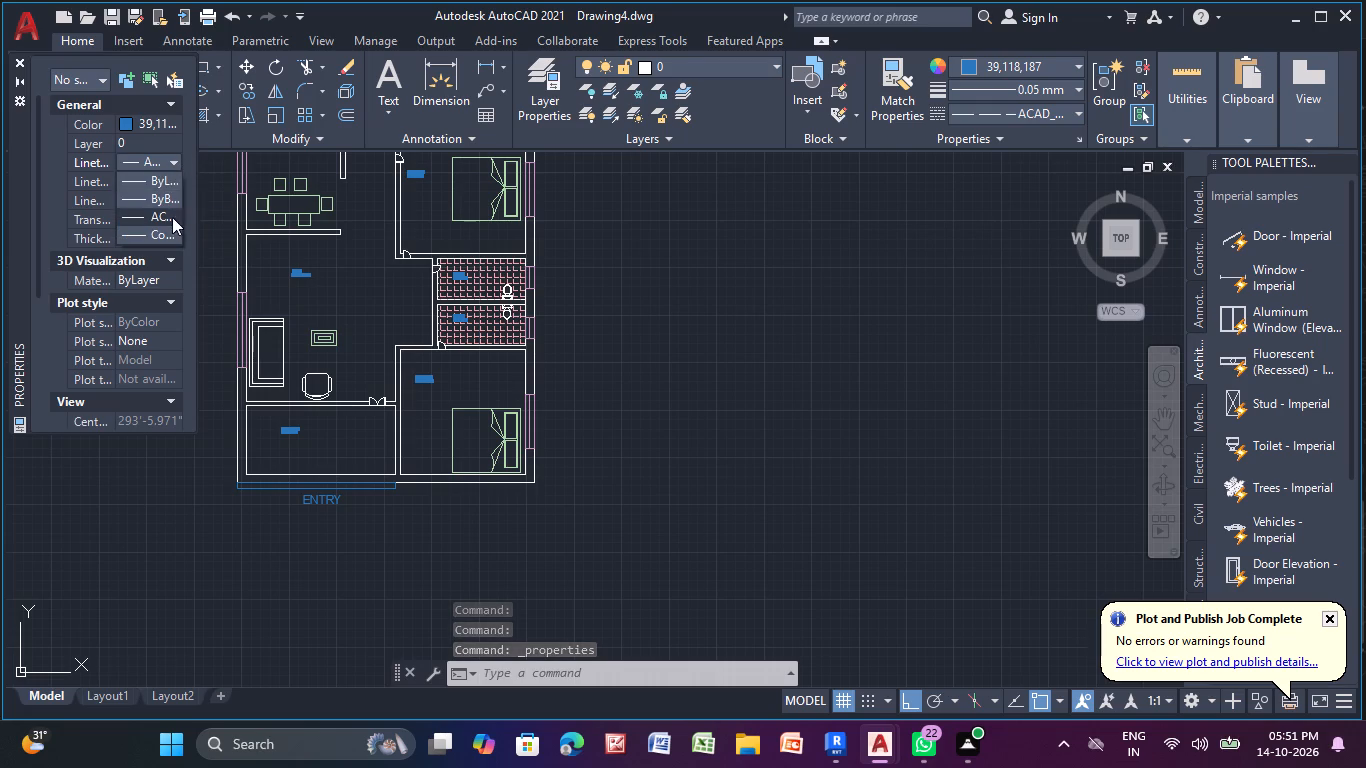
left_click(172, 217)
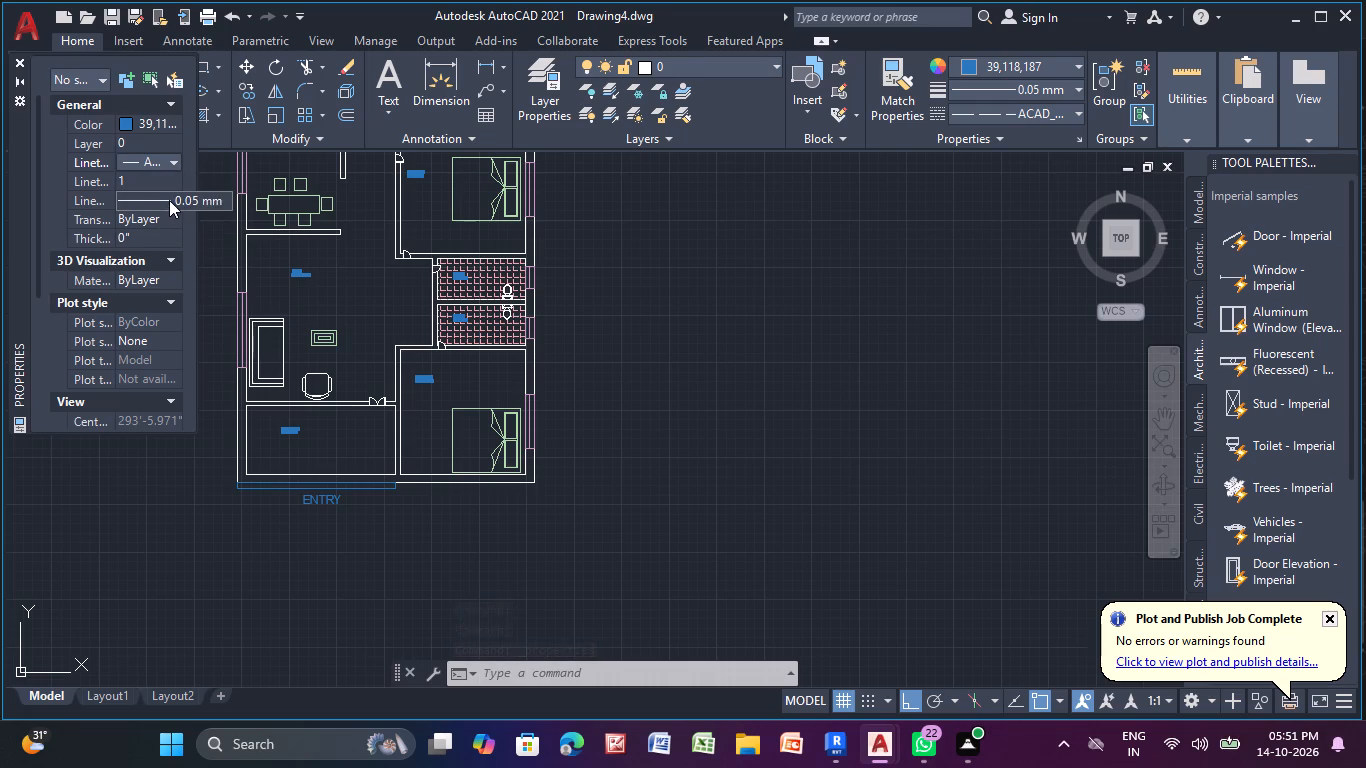
left_click(169, 200)
left_click(22, 61)
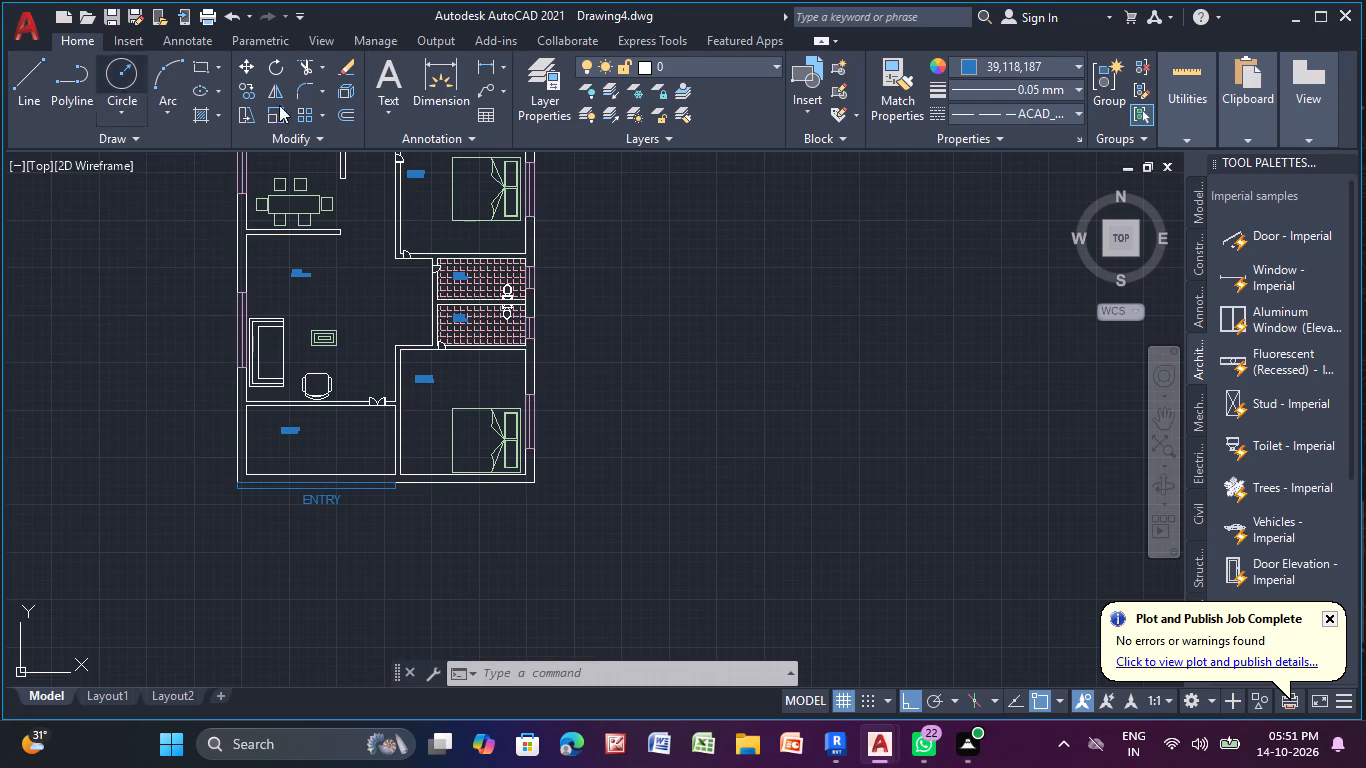
Draw a three-sided dashed line outline projecting outward from the north wall, slightly wider than the kitchen window.
left_click(29, 62)
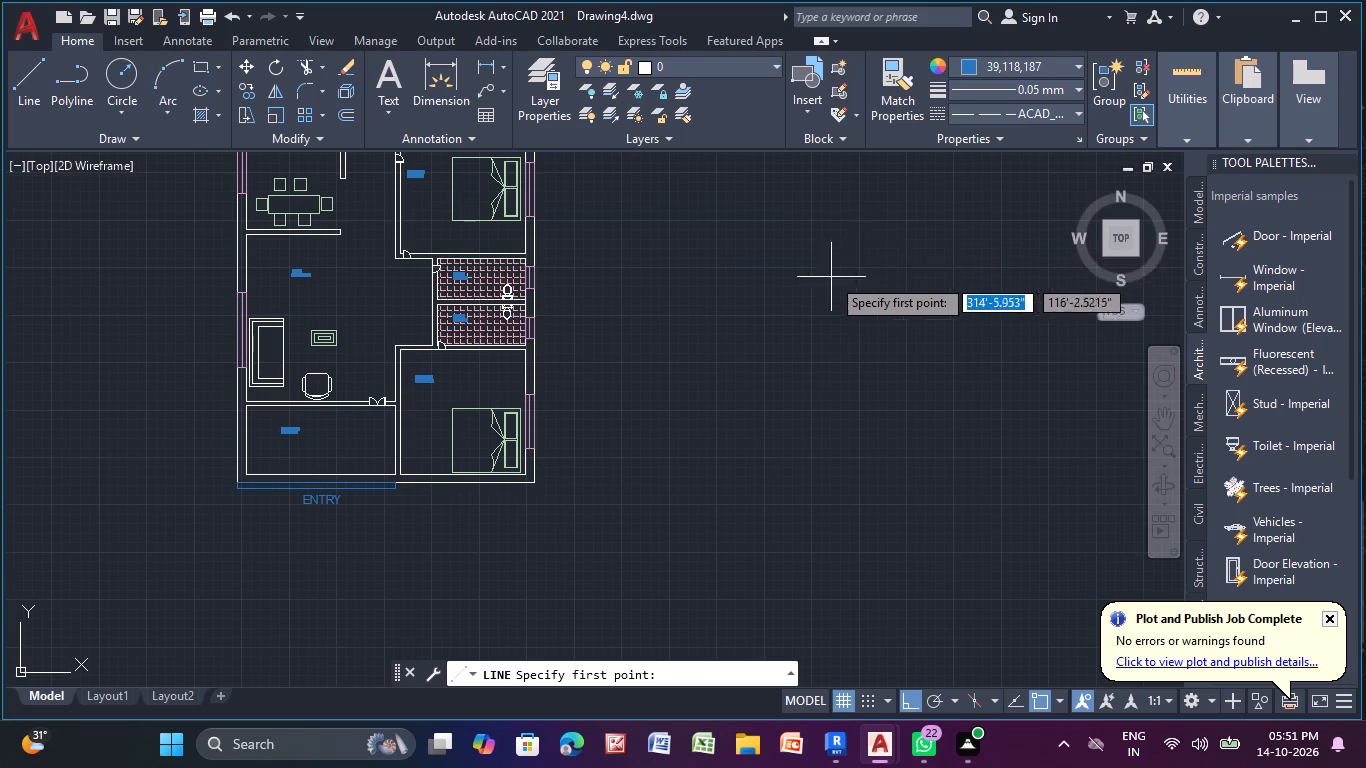
middle_click_drag(827, 282, 706, 579)
scroll(117, 301, "up", 4)
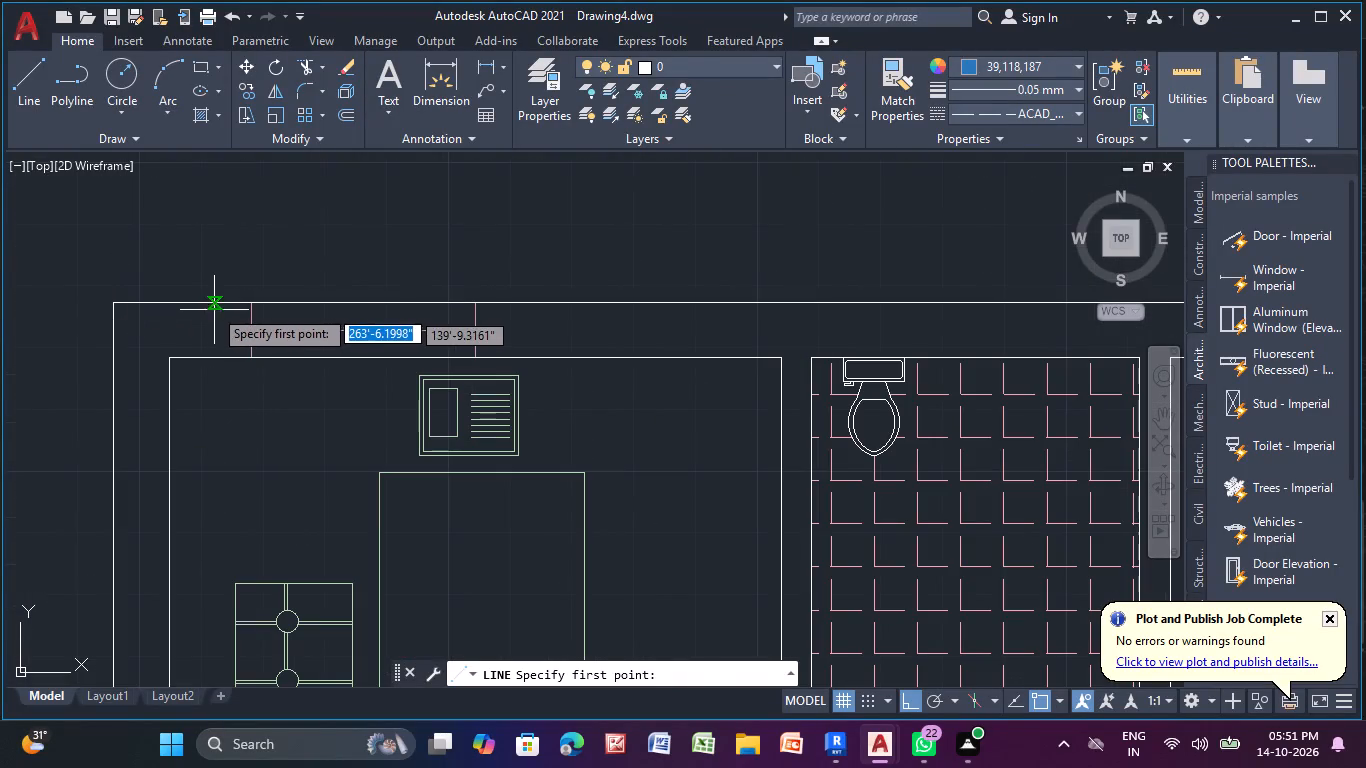
left_click(216, 300)
left_click(224, 232)
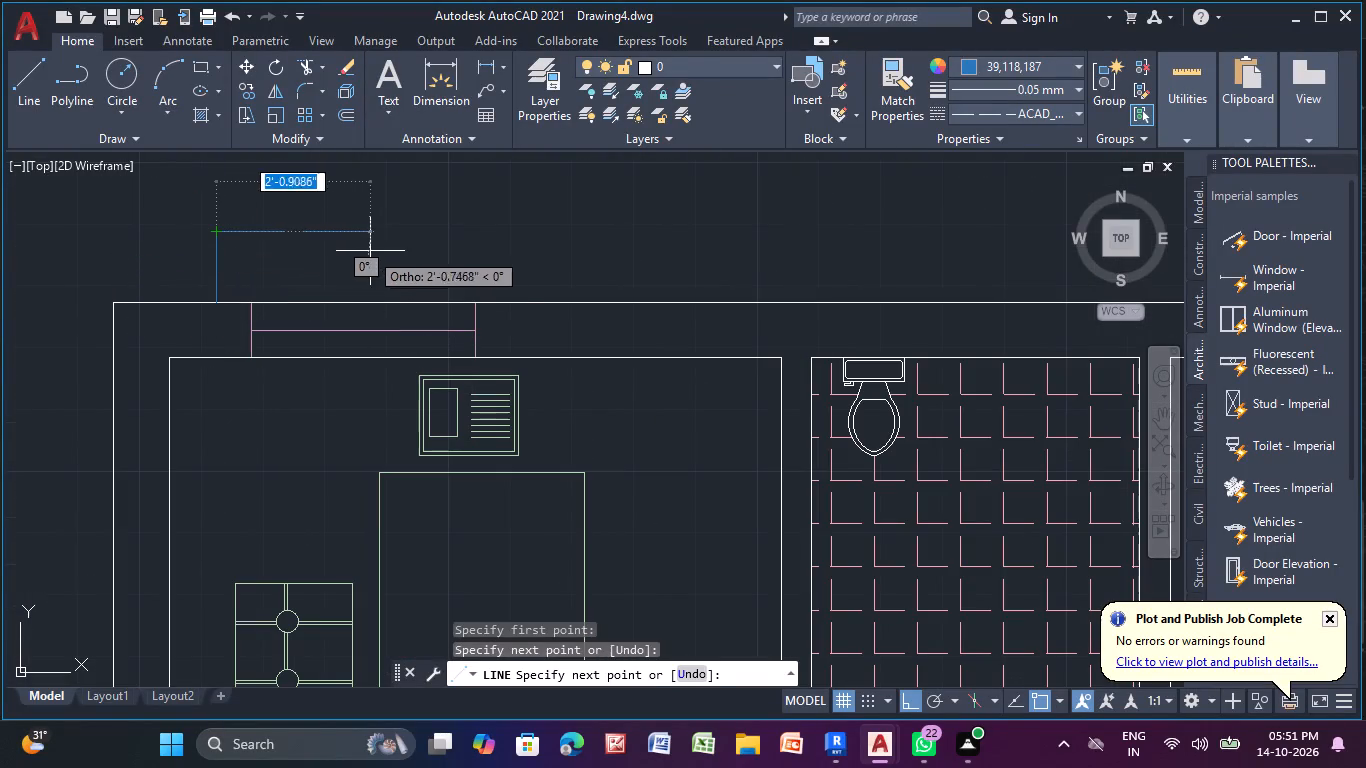
left_click(521, 251)
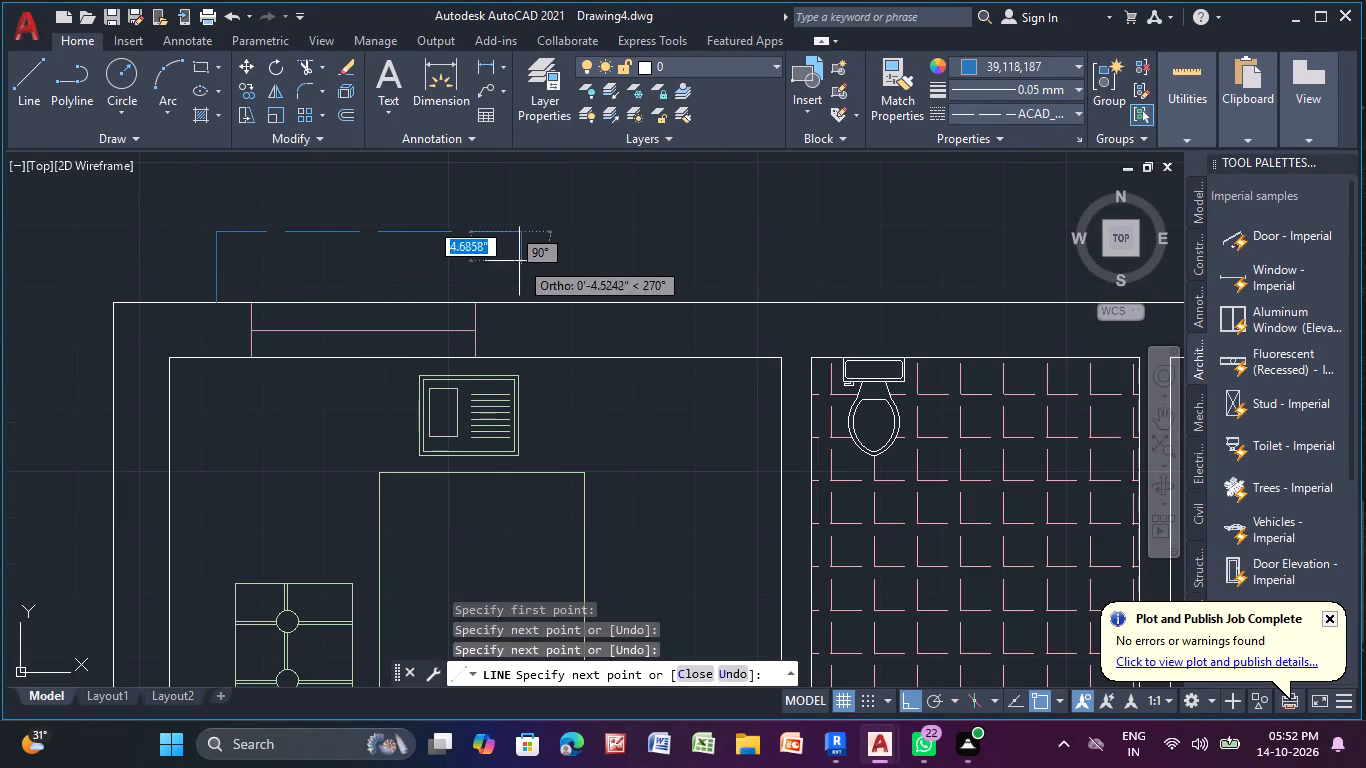
left_click(530, 303)
right_click(722, 255)
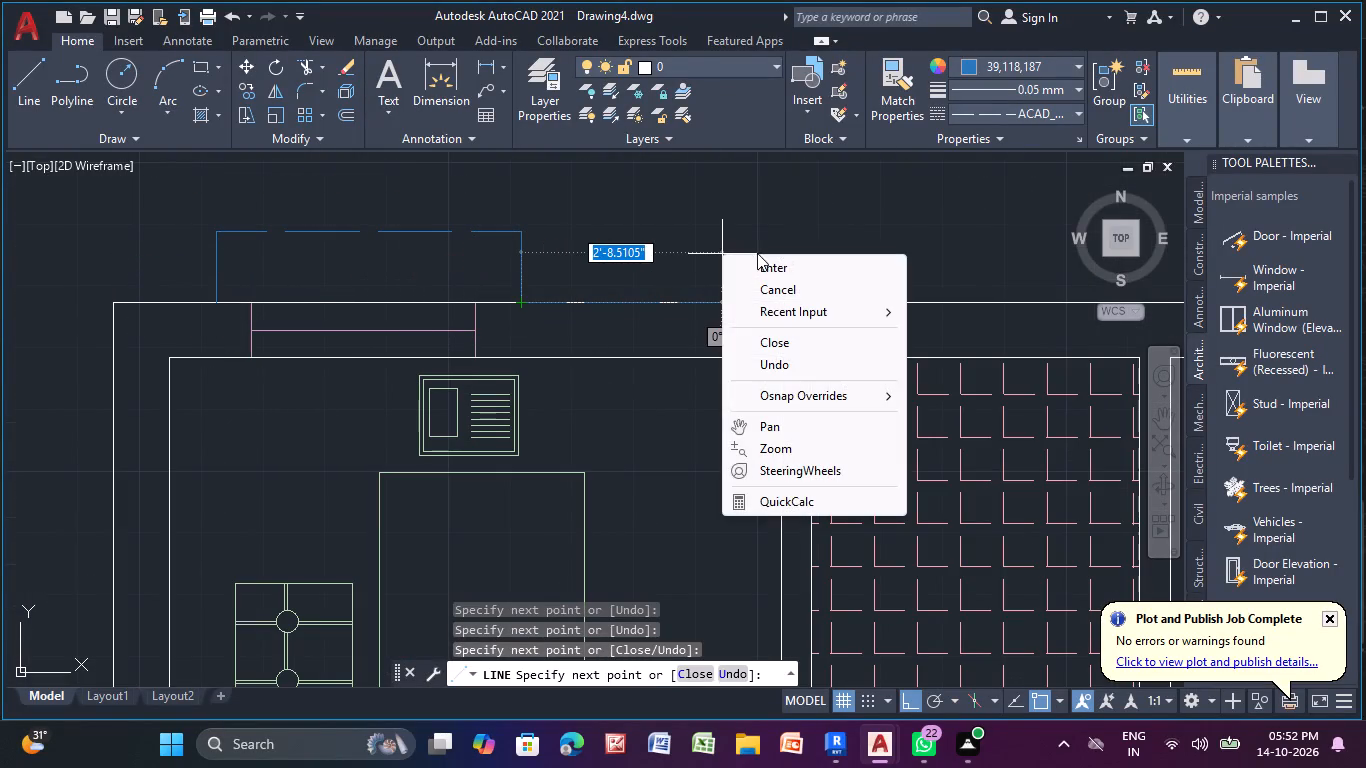
left_click(761, 271)
Draw a three-sided dashed outline outside the northeast bedroom's north window, projecting about 1'-4" and extending slightly past both window ends.
scroll(497, 165, "down", 1)
middle_click_drag(525, 197, 380, 230)
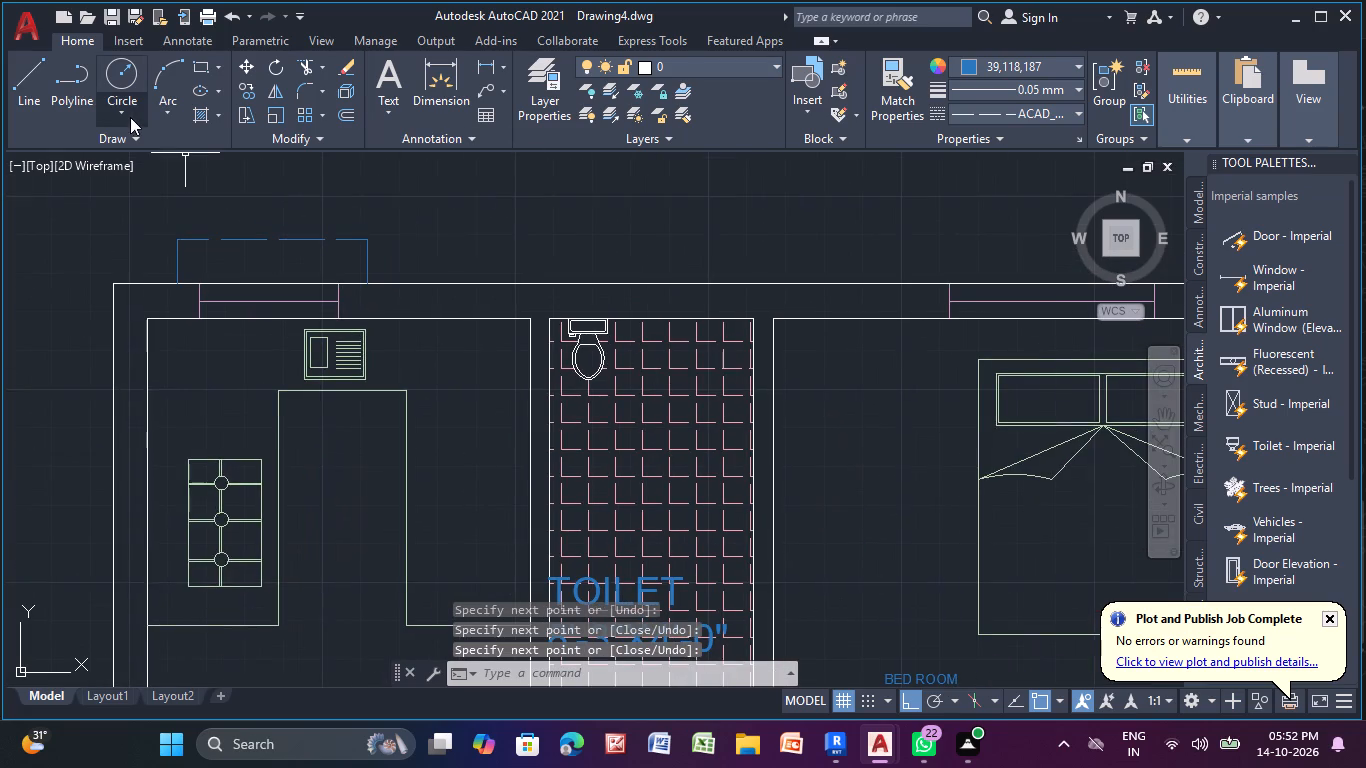
left_click(23, 89)
middle_click_drag(792, 250, 547, 251)
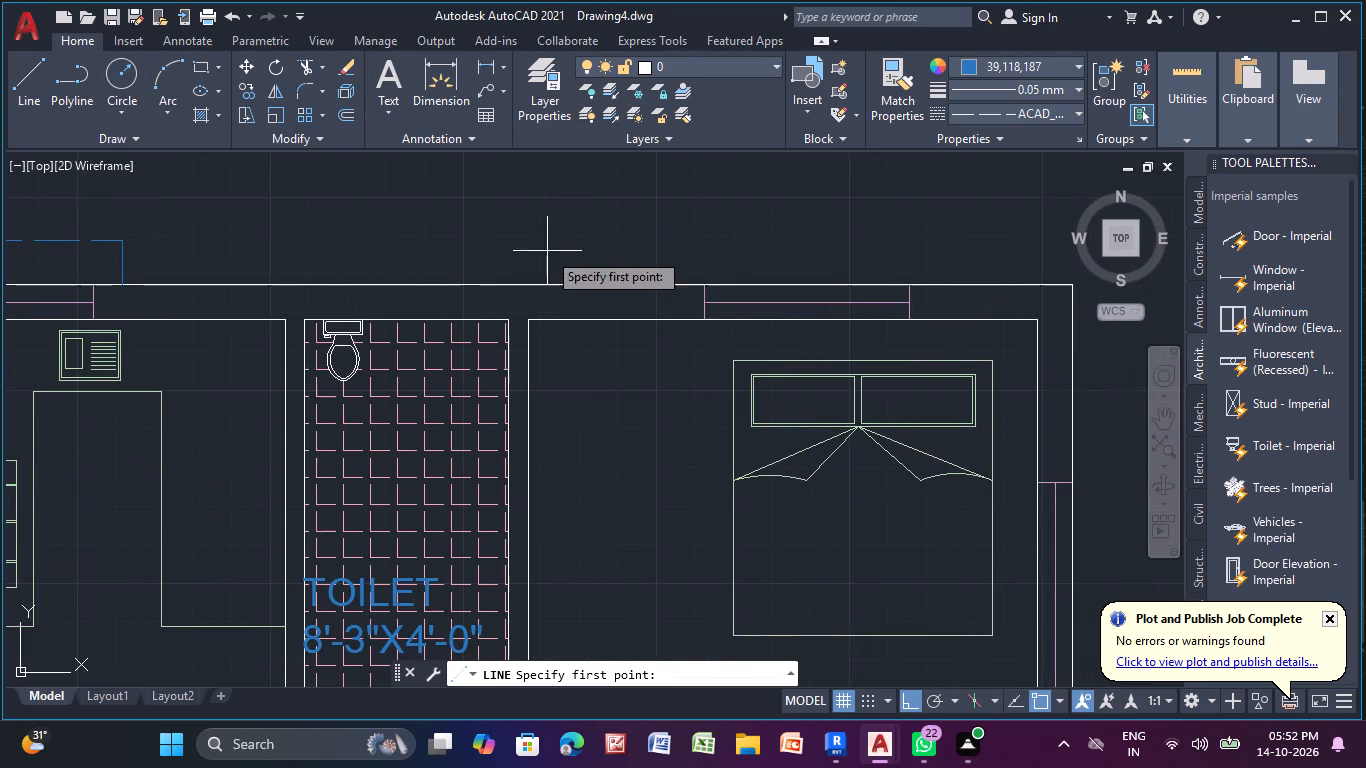
left_click(668, 286)
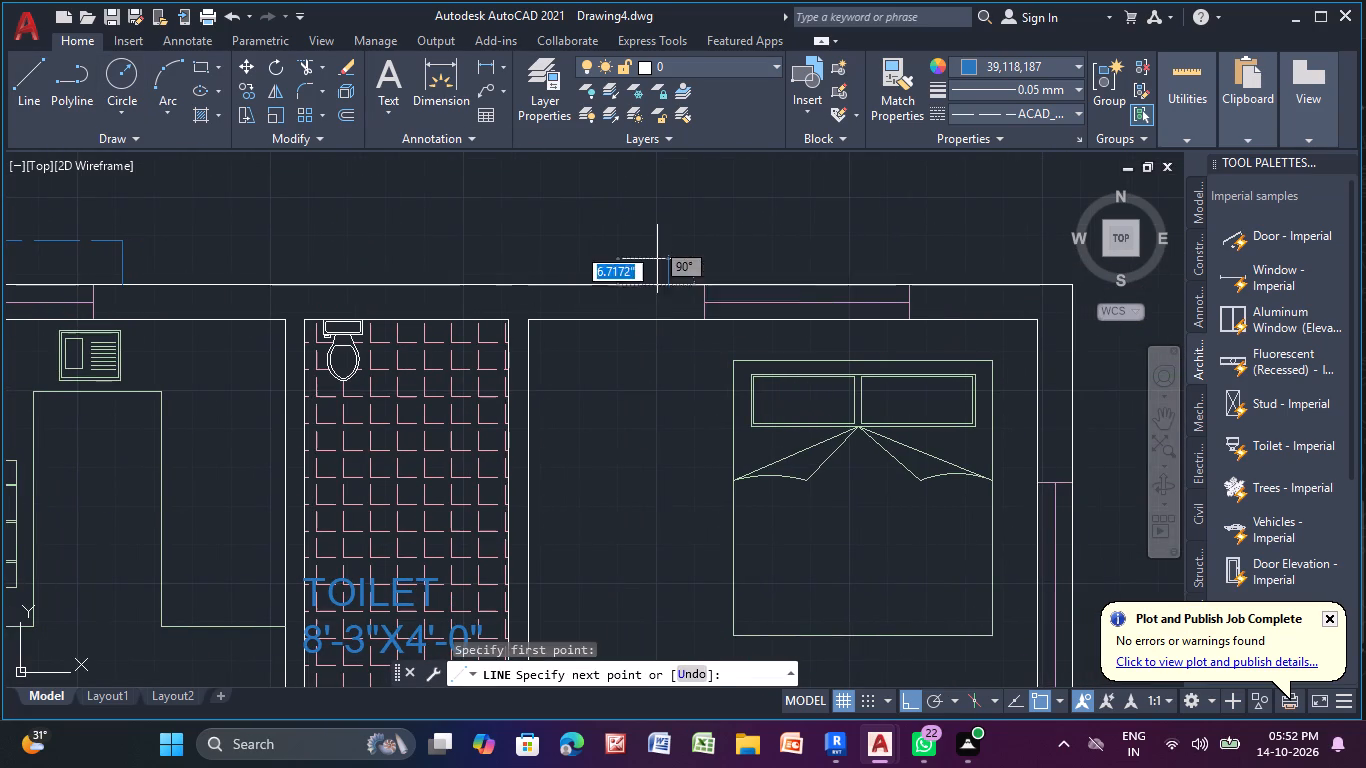
left_click(664, 222)
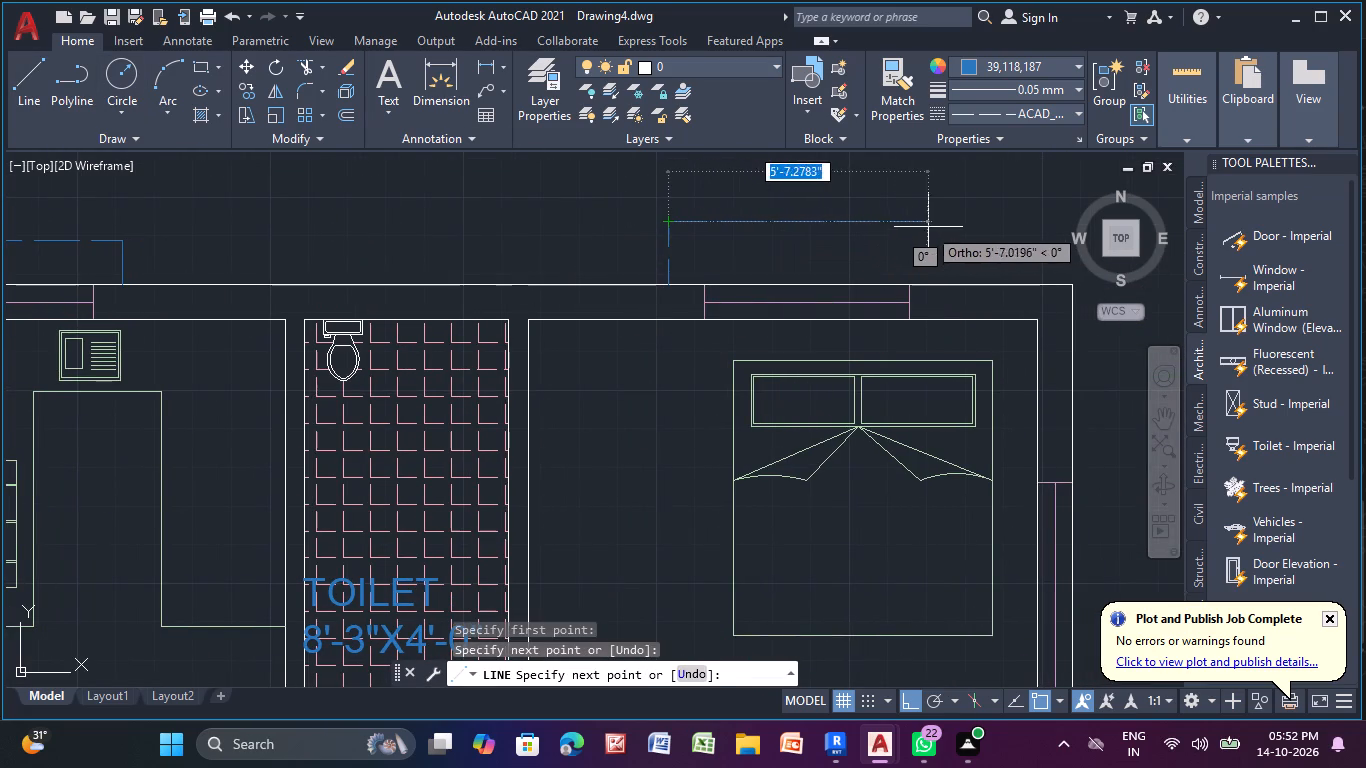
left_click(954, 233)
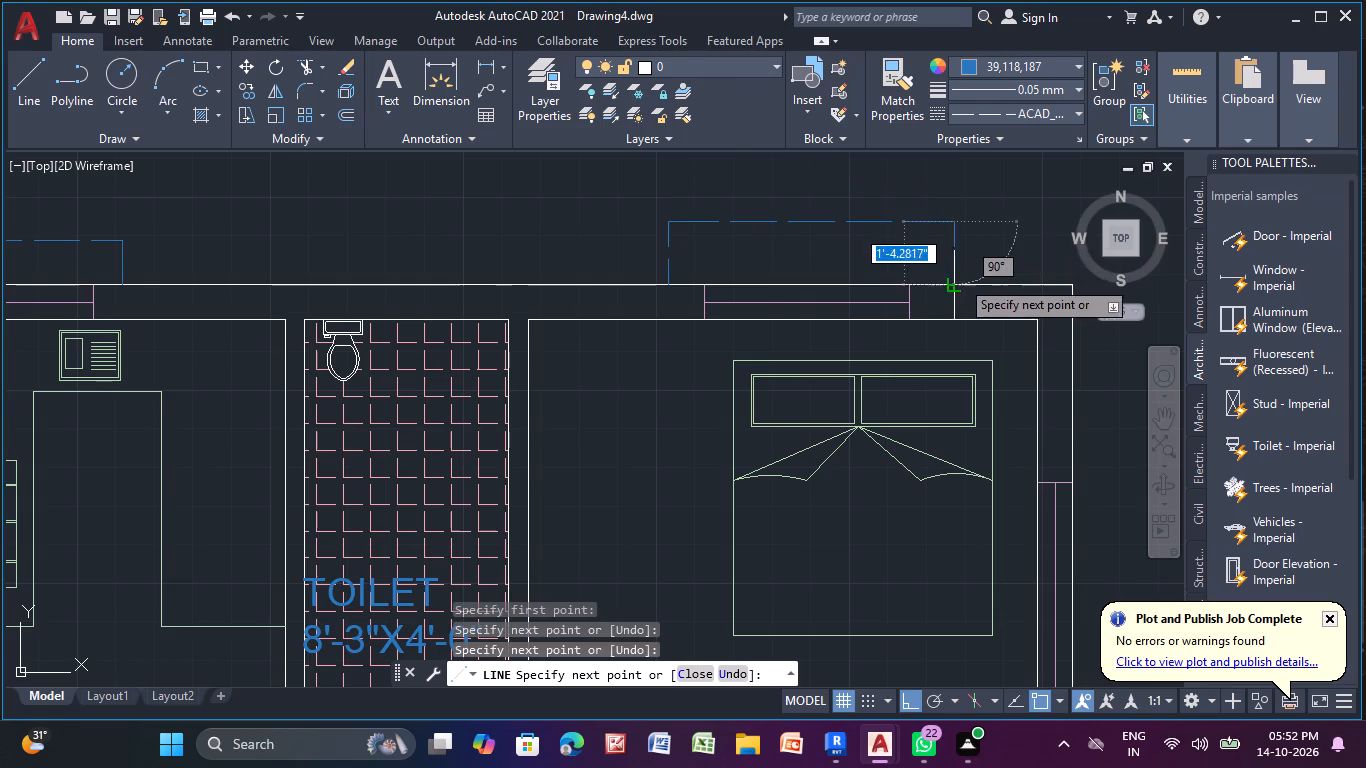
left_click(962, 285)
right_click(962, 286)
left_click(998, 289)
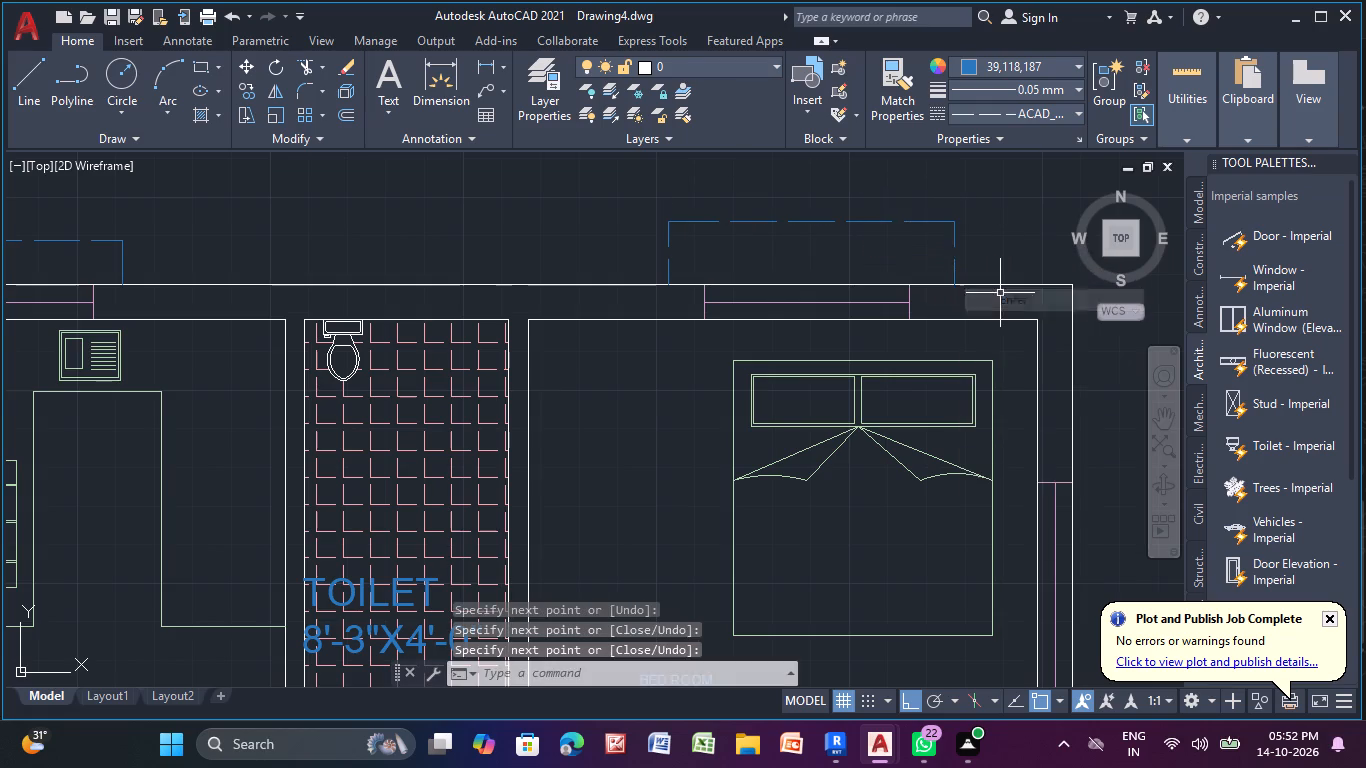
Draw a three-sided dashed outline outside the northeast bedroom's east window, projecting about 1'-2" and extending slightly past both window ends.
scroll(891, 284, "down", 2)
middle_click_drag(877, 291, 430, 213)
left_click(17, 77)
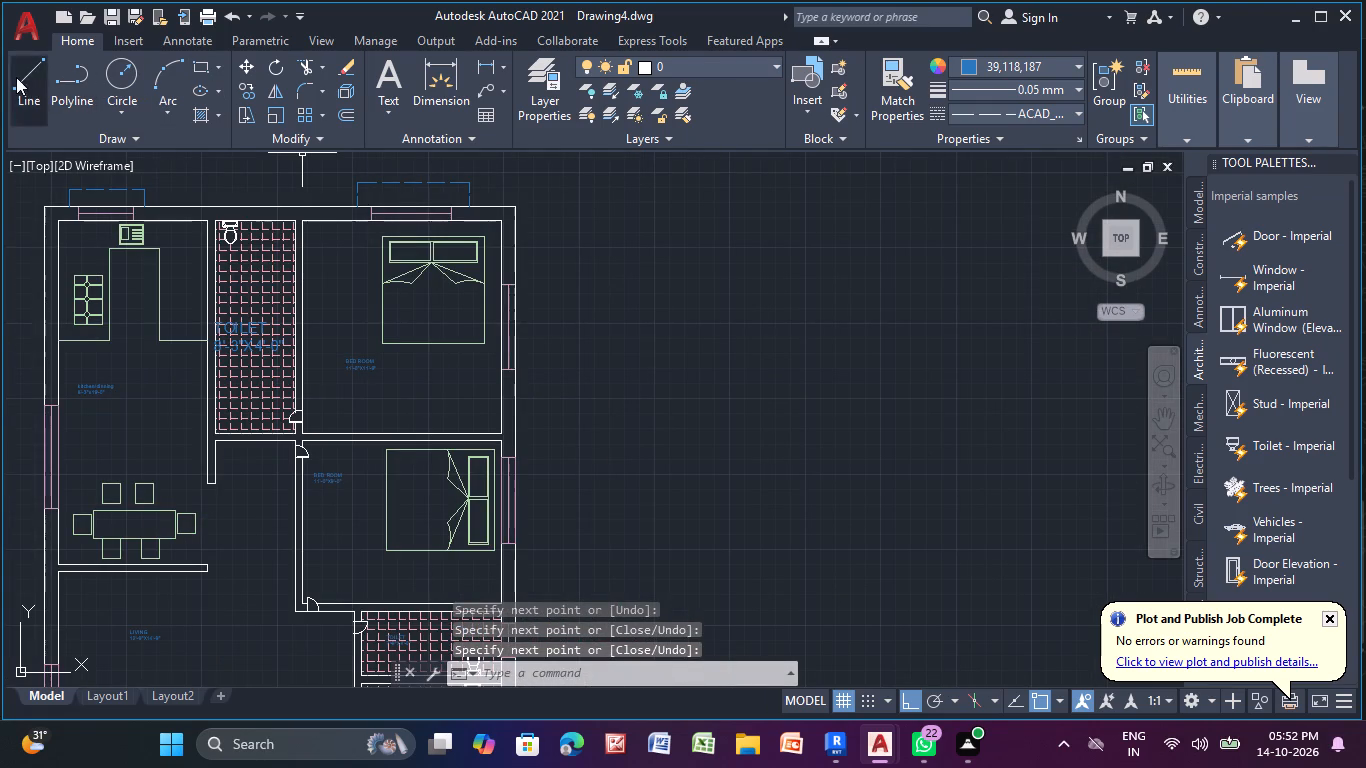
scroll(513, 278, "up", 3)
left_click(517, 264)
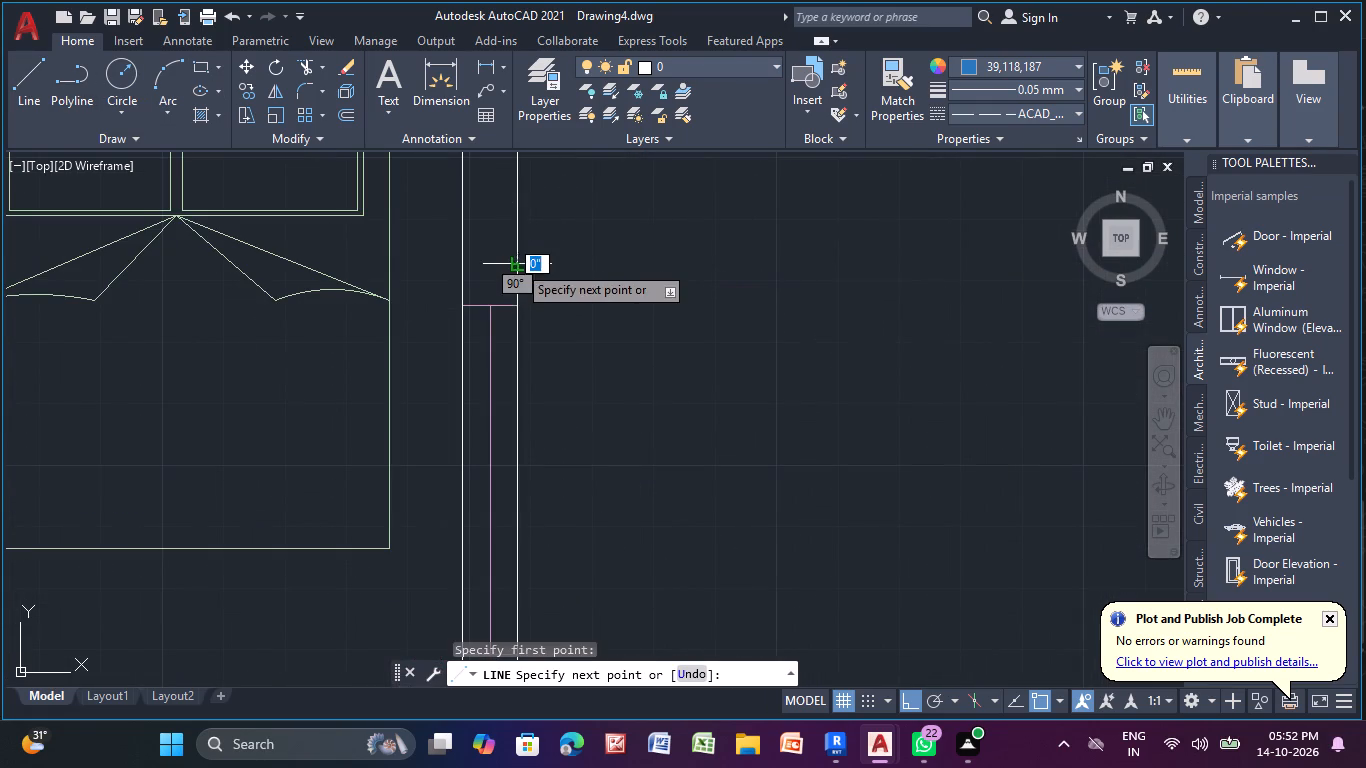
left_click(604, 267)
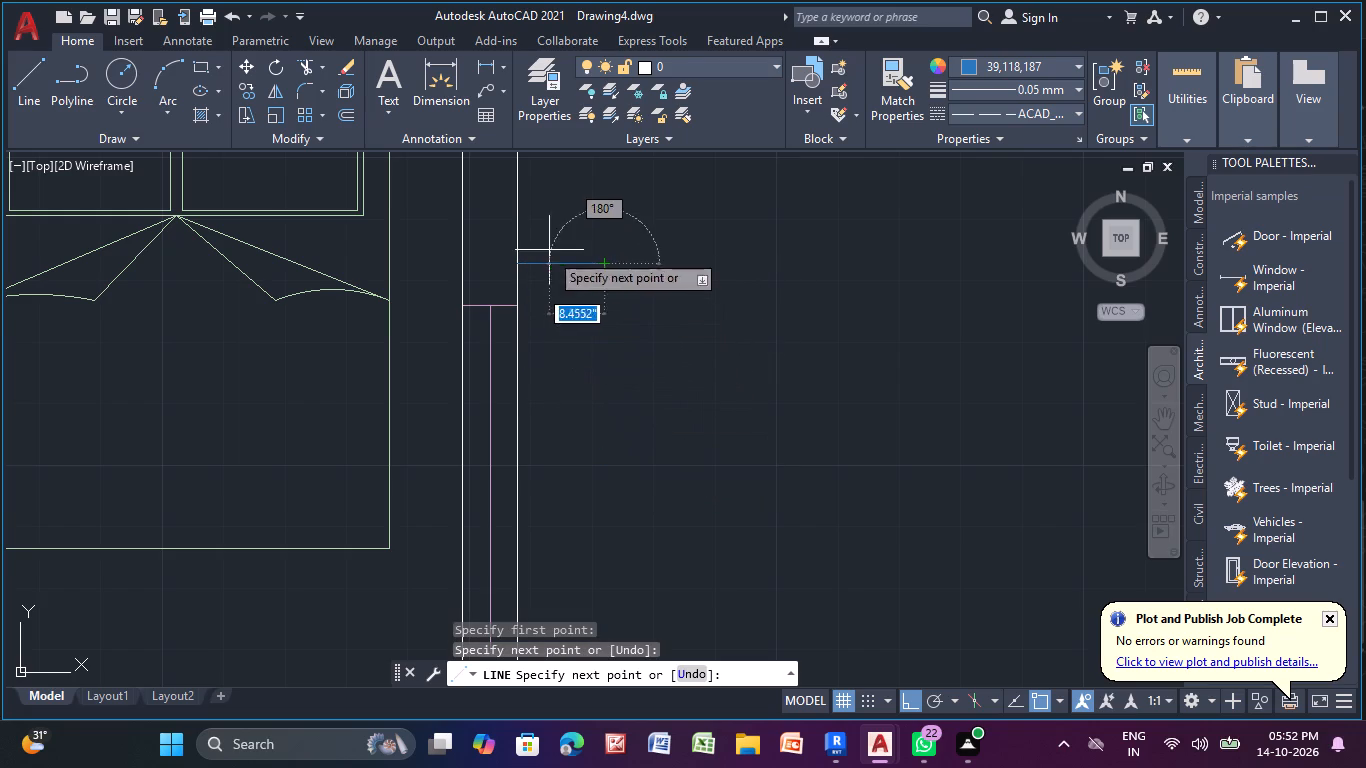
middle_click_drag(638, 484, 554, 323)
scroll(547, 297, "up", 1)
scroll(524, 535, "down", 2)
middle_click_drag(524, 535, 393, 255)
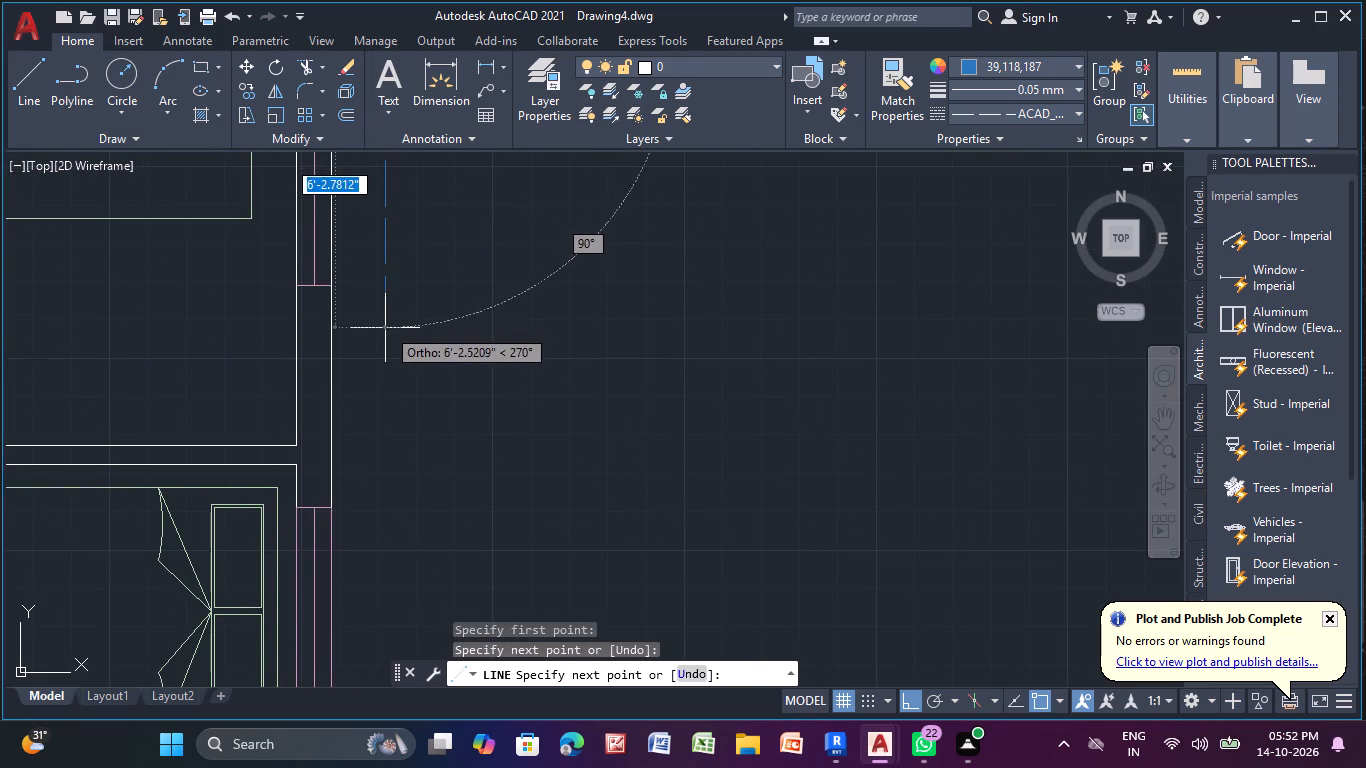
left_click(385, 328)
left_click(330, 331)
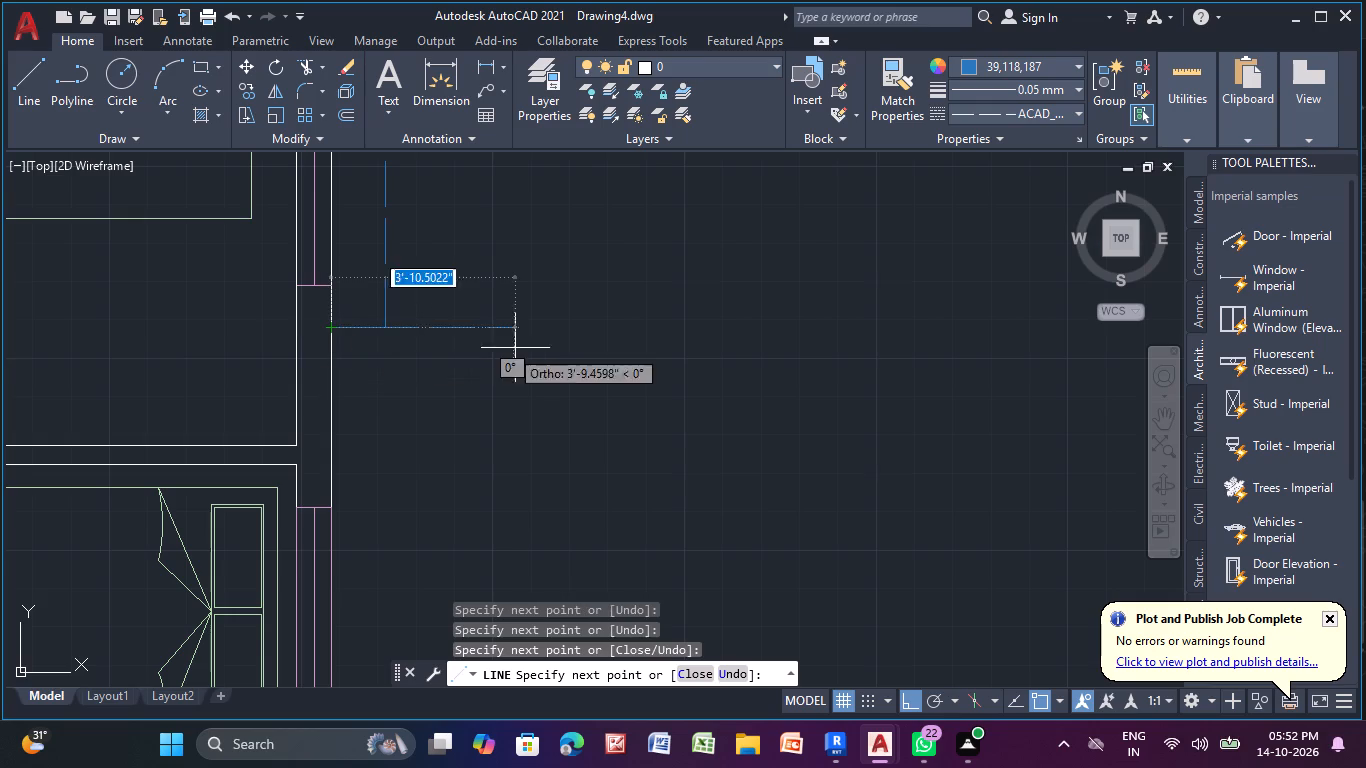
right_click(547, 351)
left_click(610, 358)
Draw a three-sided dashed outline outside the middle bedroom's east window, projecting about 1'-2" in line with the northeast bedroom's east outline.
scroll(597, 356, "down", 3)
middle_click_drag(590, 356, 472, 82)
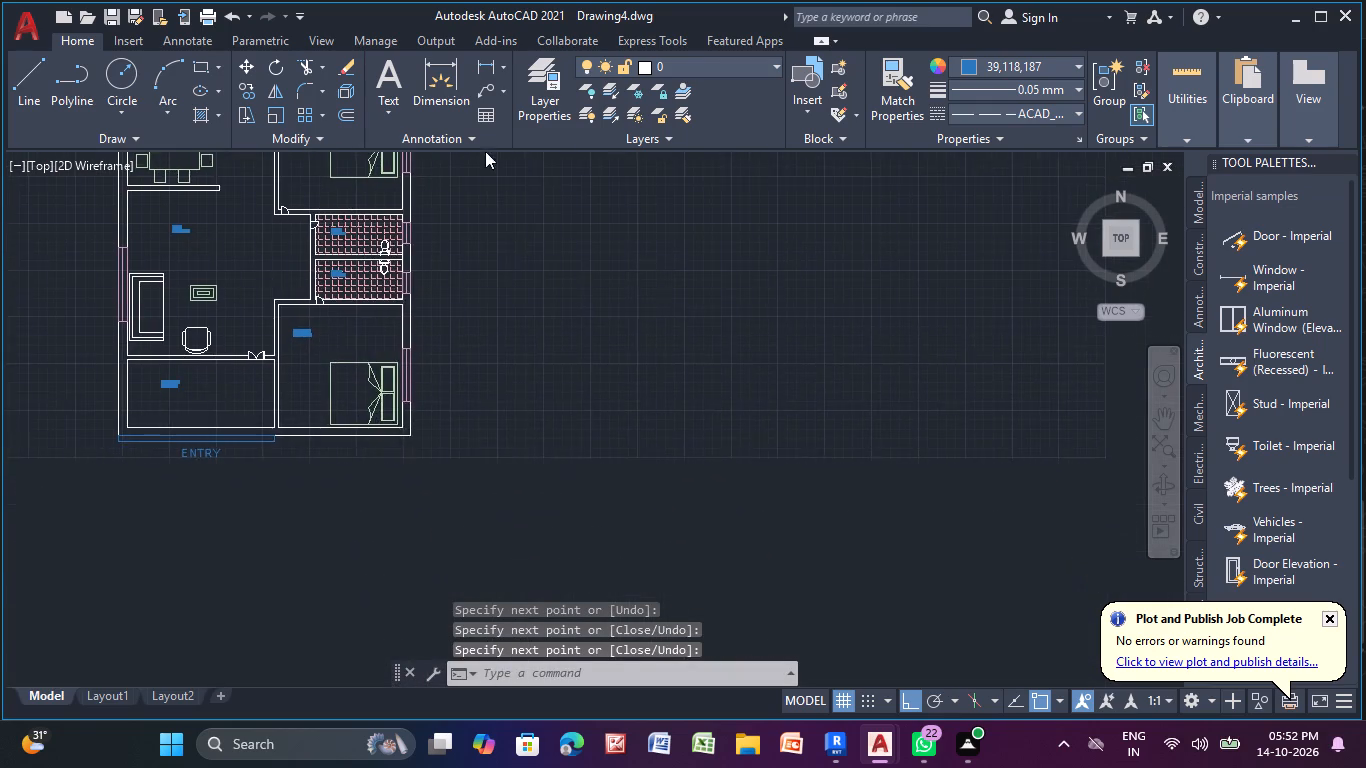
middle_click_drag(525, 222, 551, 405)
left_click(37, 86)
scroll(411, 272, "up", 1)
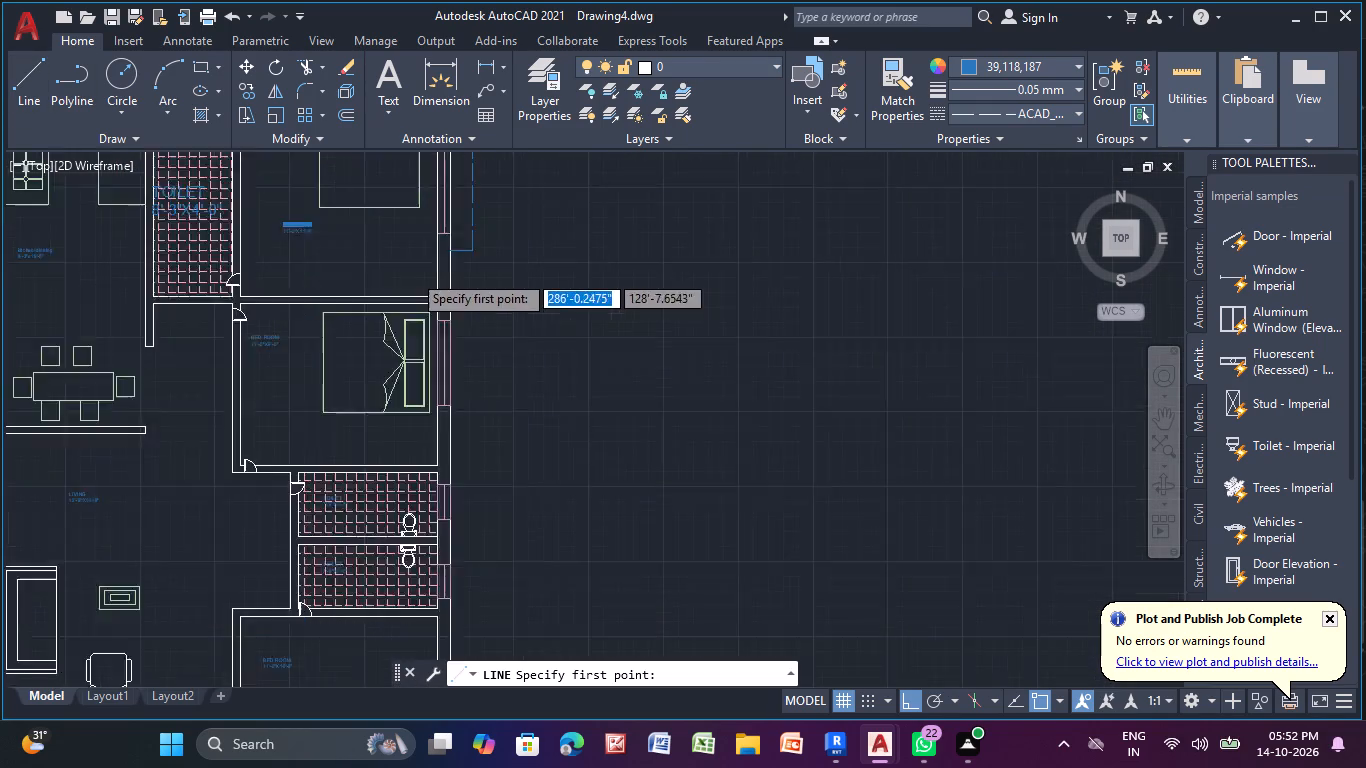
scroll(414, 274, "up", 2)
middle_click_drag(578, 367, 524, 251)
scroll(522, 240, "up", 1)
left_click(409, 264)
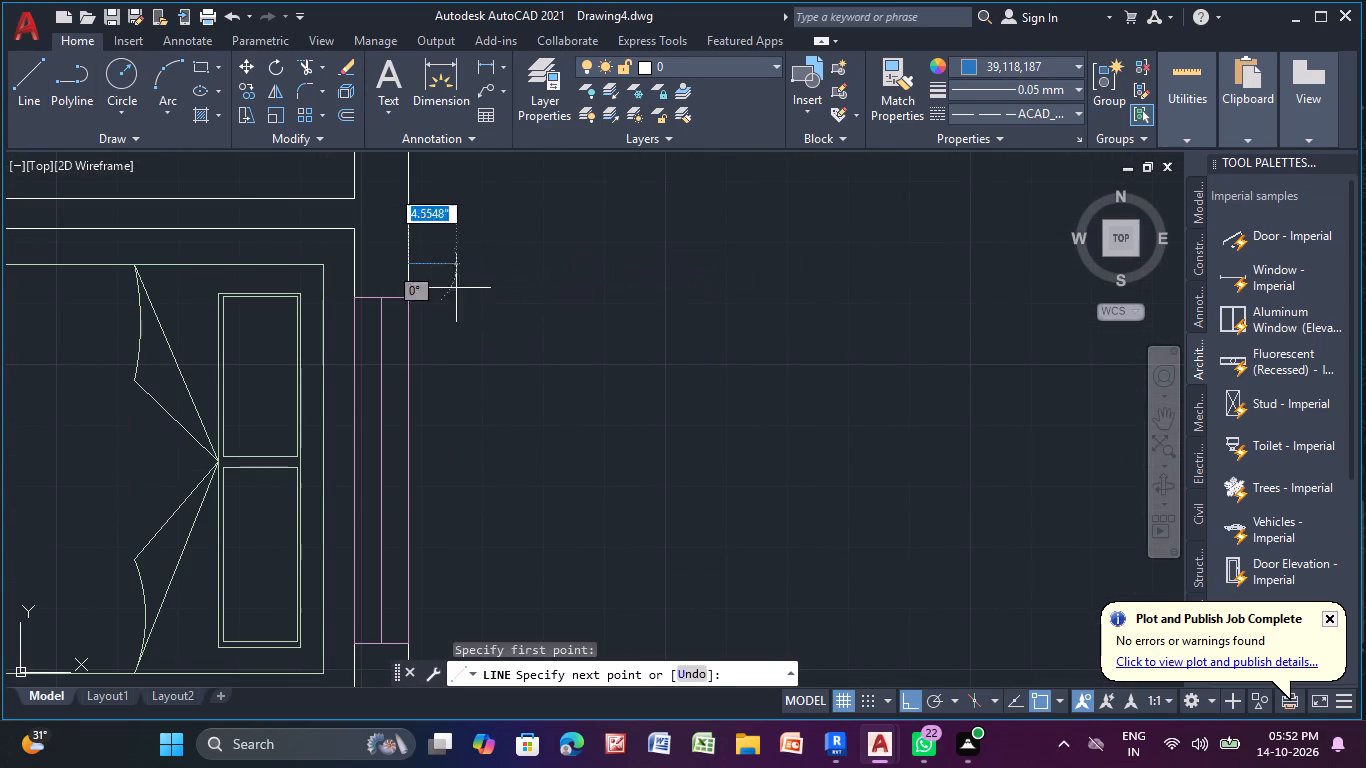
scroll(490, 283, "down", 2)
middle_click_drag(490, 283, 484, 330)
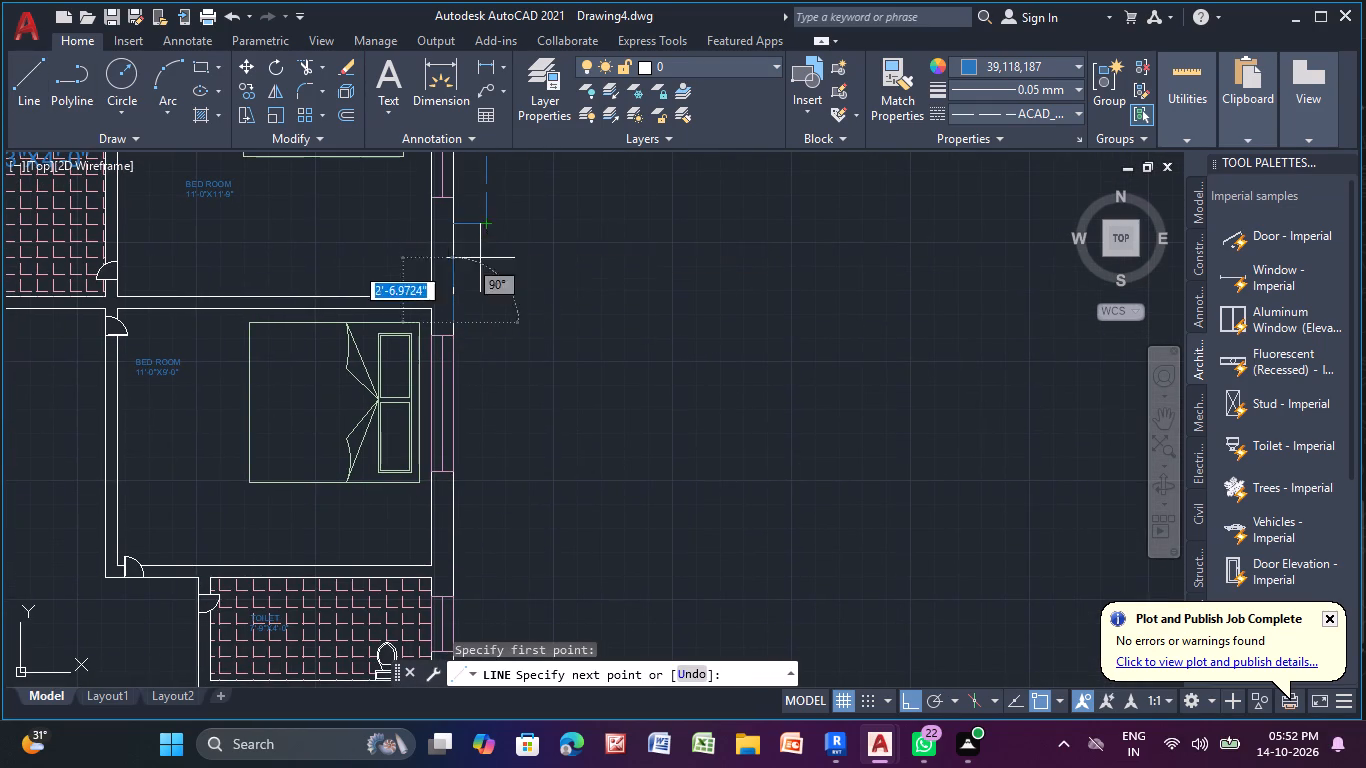
left_click(485, 322)
middle_click_drag(495, 364, 460, 188)
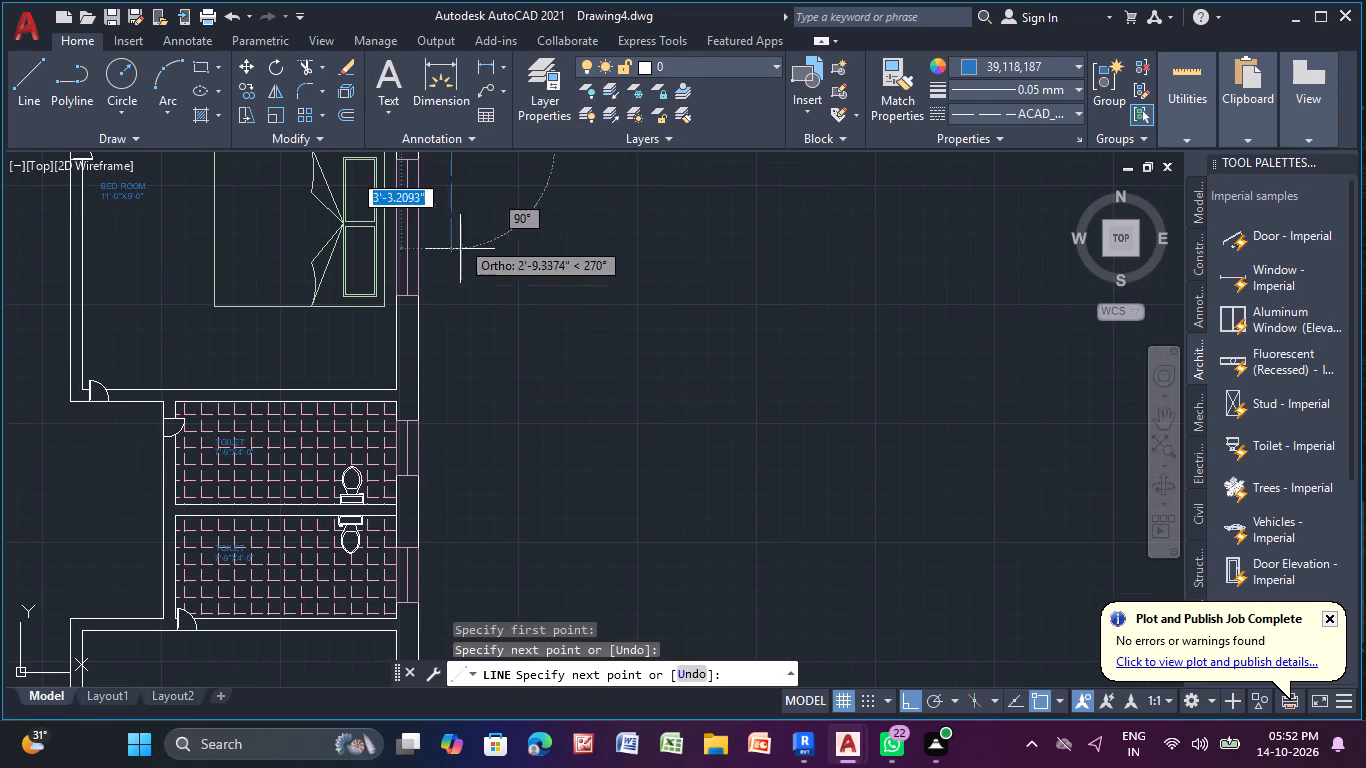
left_click(444, 320)
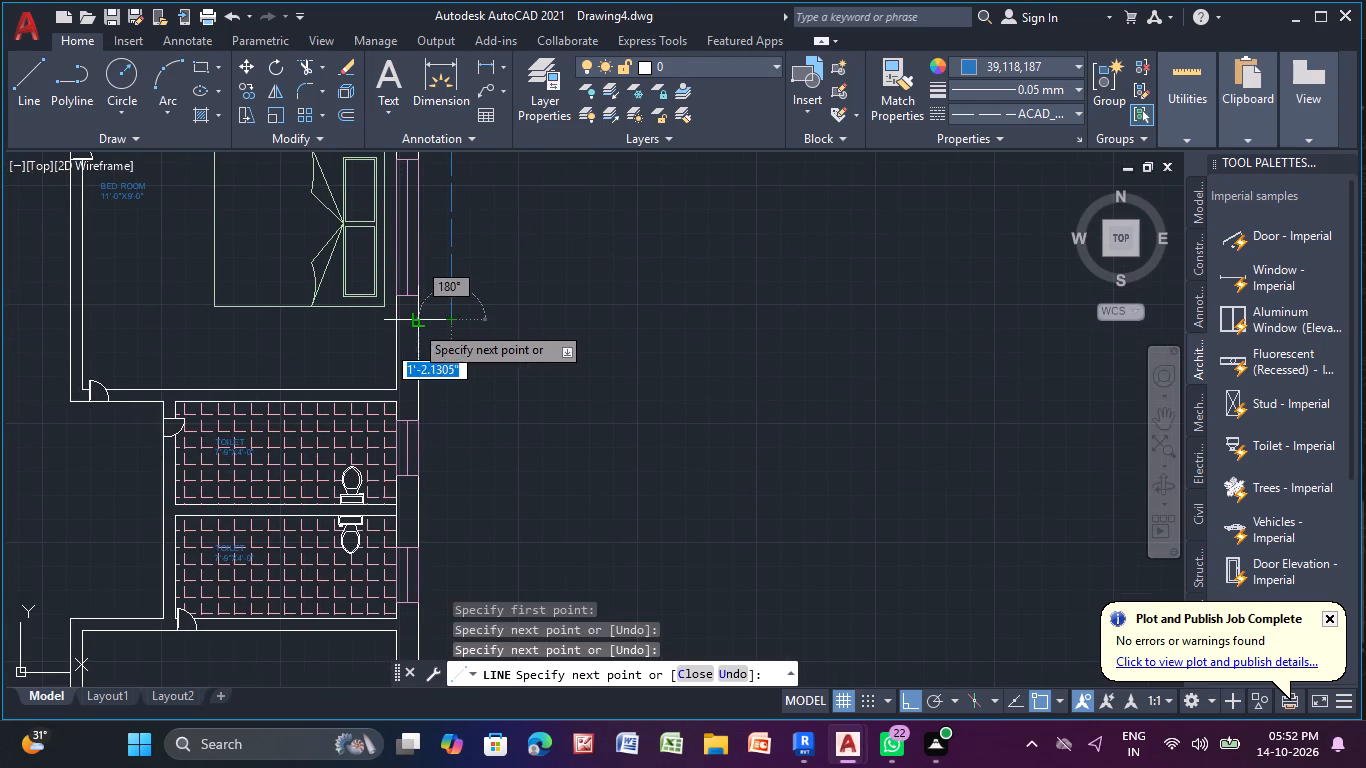
left_click(414, 324)
right_click(591, 298)
left_click(652, 315)
Draw a three-sided dashed outline outside the southeast bedroom's east window, projecting about 1'-2" in line with the other east-side outlines.
scroll(649, 313, "down", 1)
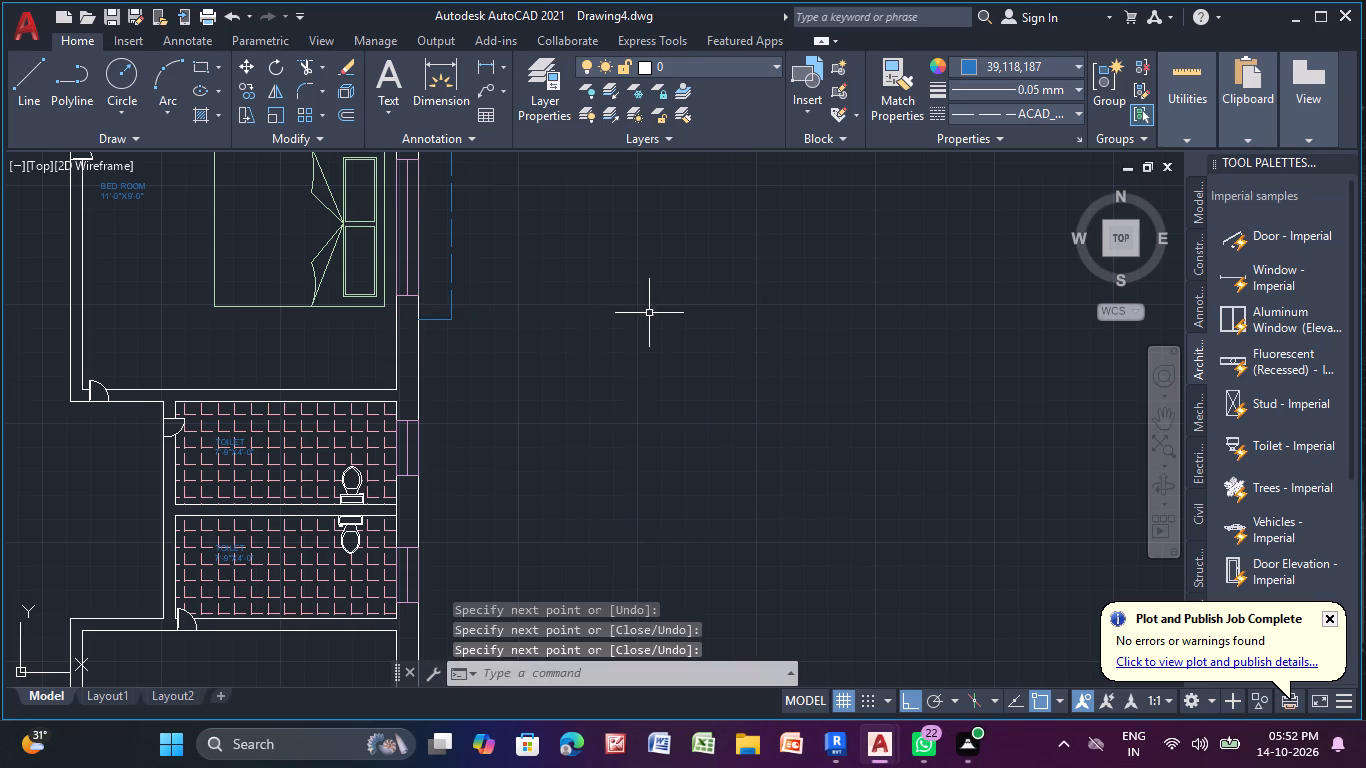
middle_click_drag(648, 313, 536, 186)
scroll(436, 265, "up", 1)
middle_click_drag(409, 231, 386, 176)
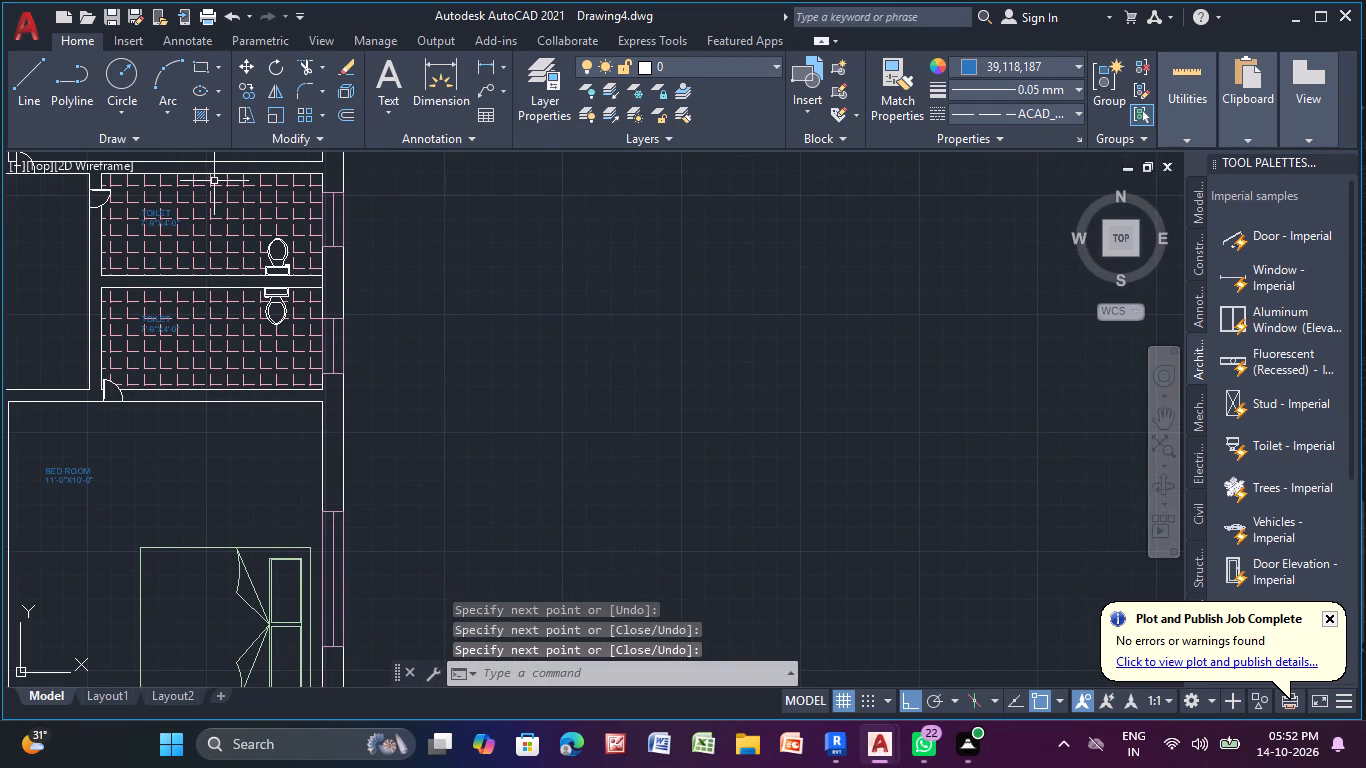
left_click(36, 81)
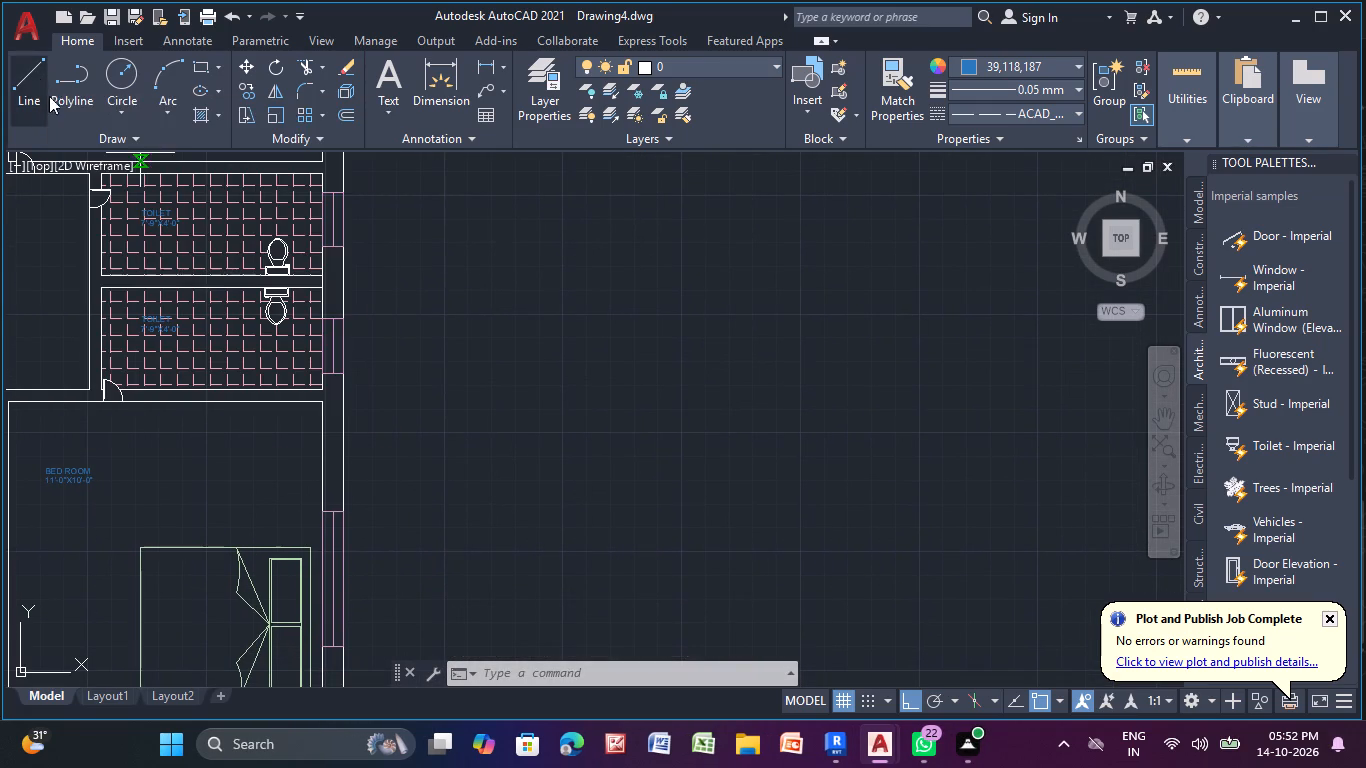
middle_click_drag(425, 368, 408, 135)
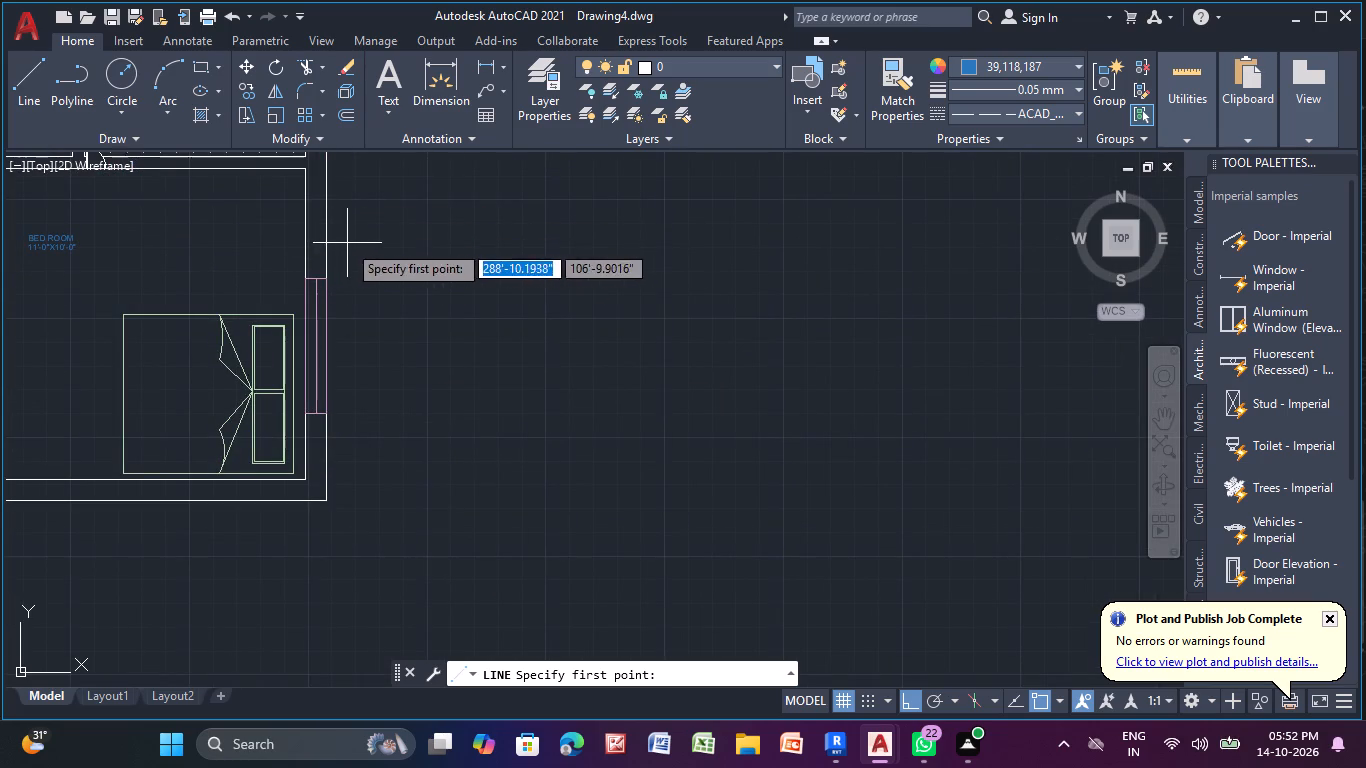
middle_click_drag(347, 243, 349, 279)
scroll(354, 235, "down", 1)
middle_click_drag(353, 239, 340, 332)
scroll(348, 301, "up", 1)
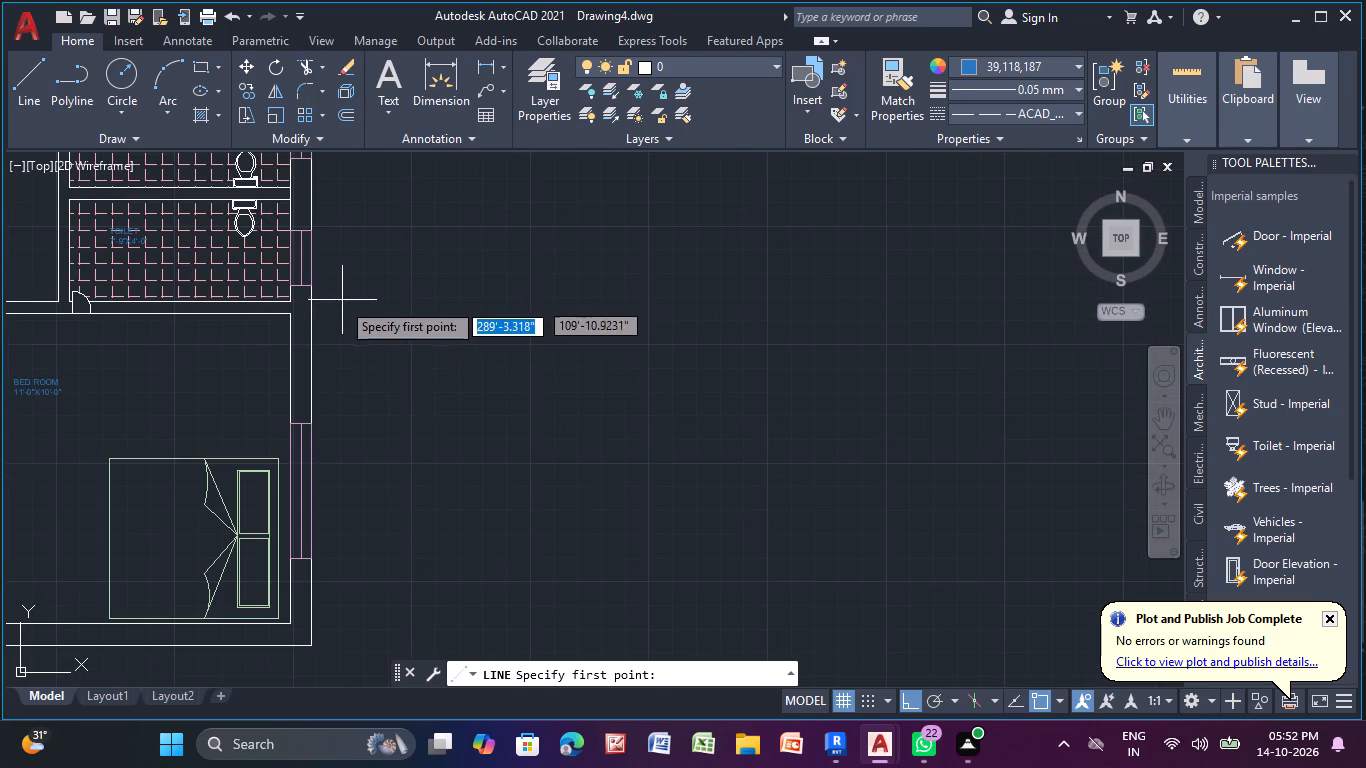
left_click(312, 394)
middle_click_drag(330, 321, 327, 452)
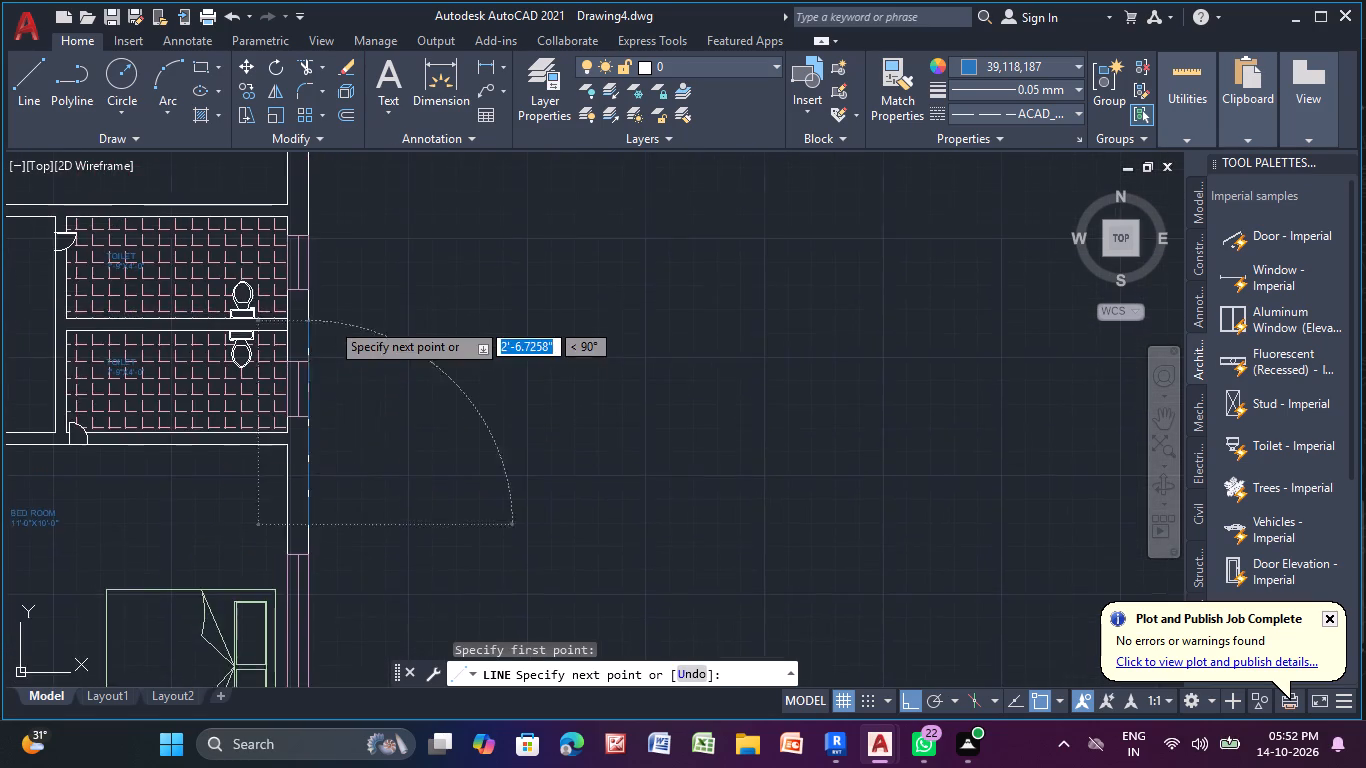
scroll(342, 346, "down", 2)
middle_click_drag(341, 343, 325, 285)
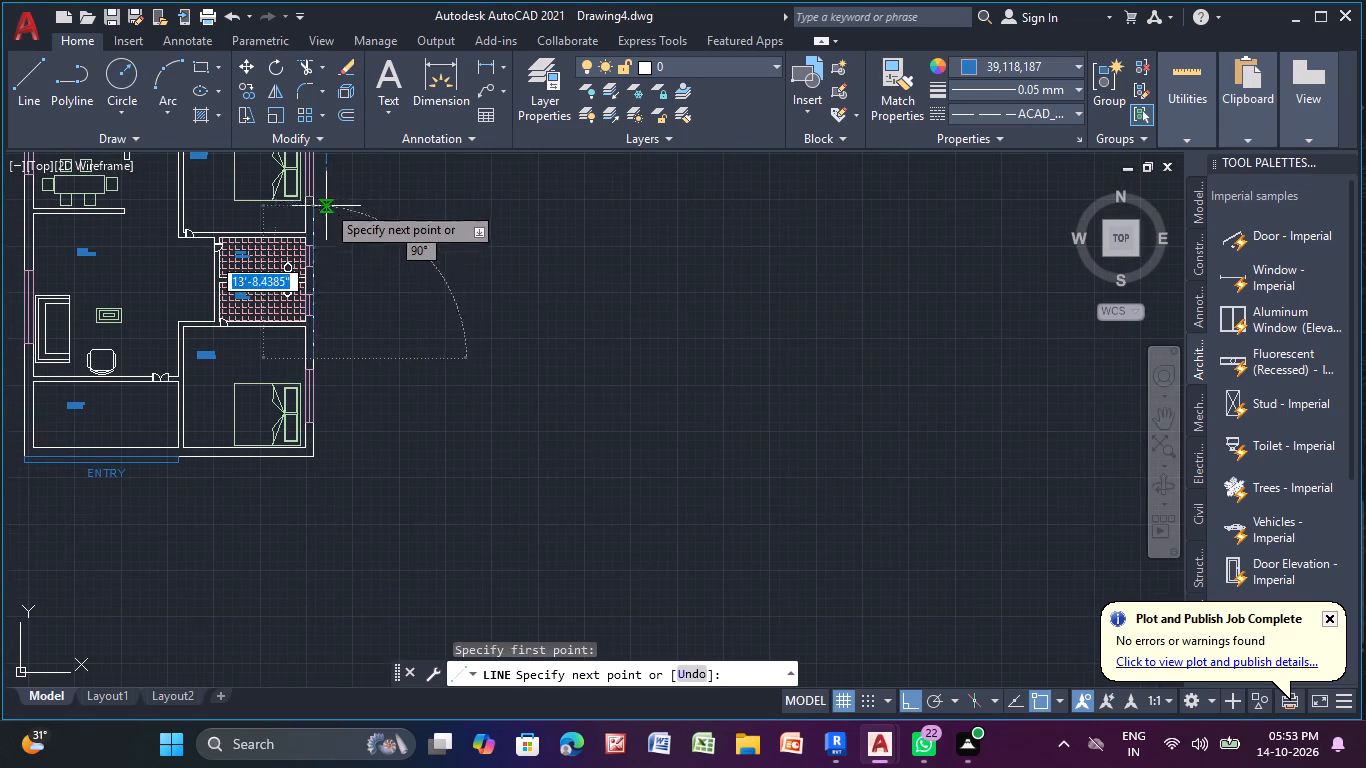
left_click(326, 356)
middle_click_drag(352, 408, 321, 353)
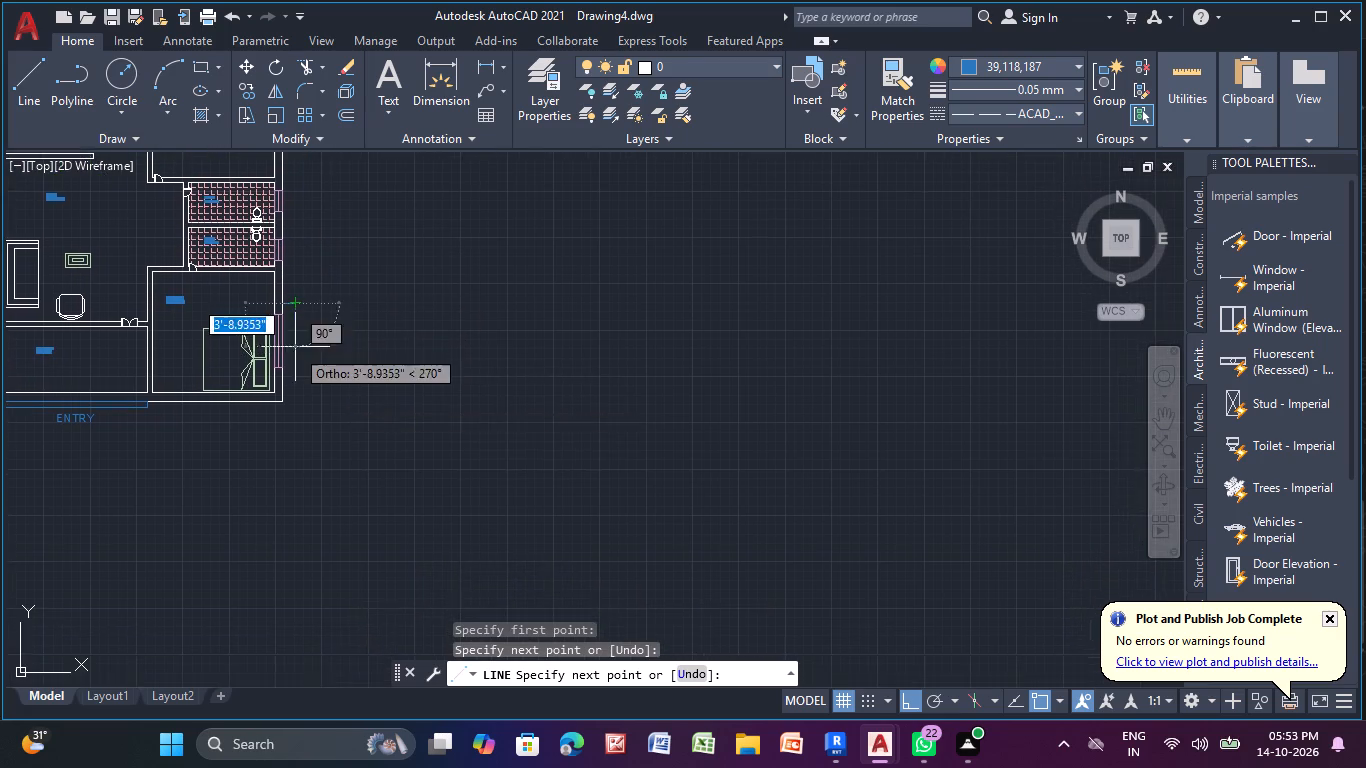
scroll(291, 357, "up", 3)
left_click(302, 447)
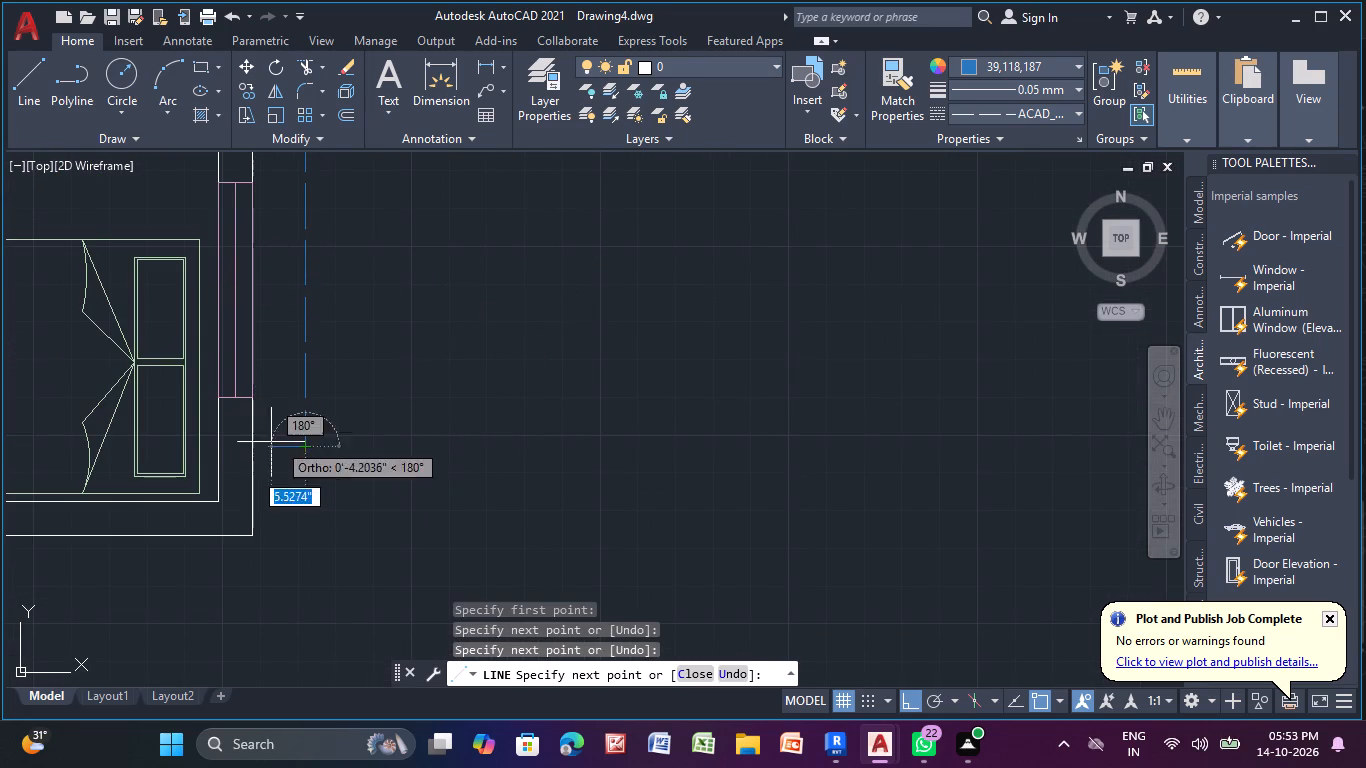
left_click(252, 446)
right_click(544, 385)
left_click(595, 393)
Draw a three-sided dashed outline outside the living room's west window, about 8'-4" long and extending slightly past both window ends.
scroll(527, 405, "down", 4)
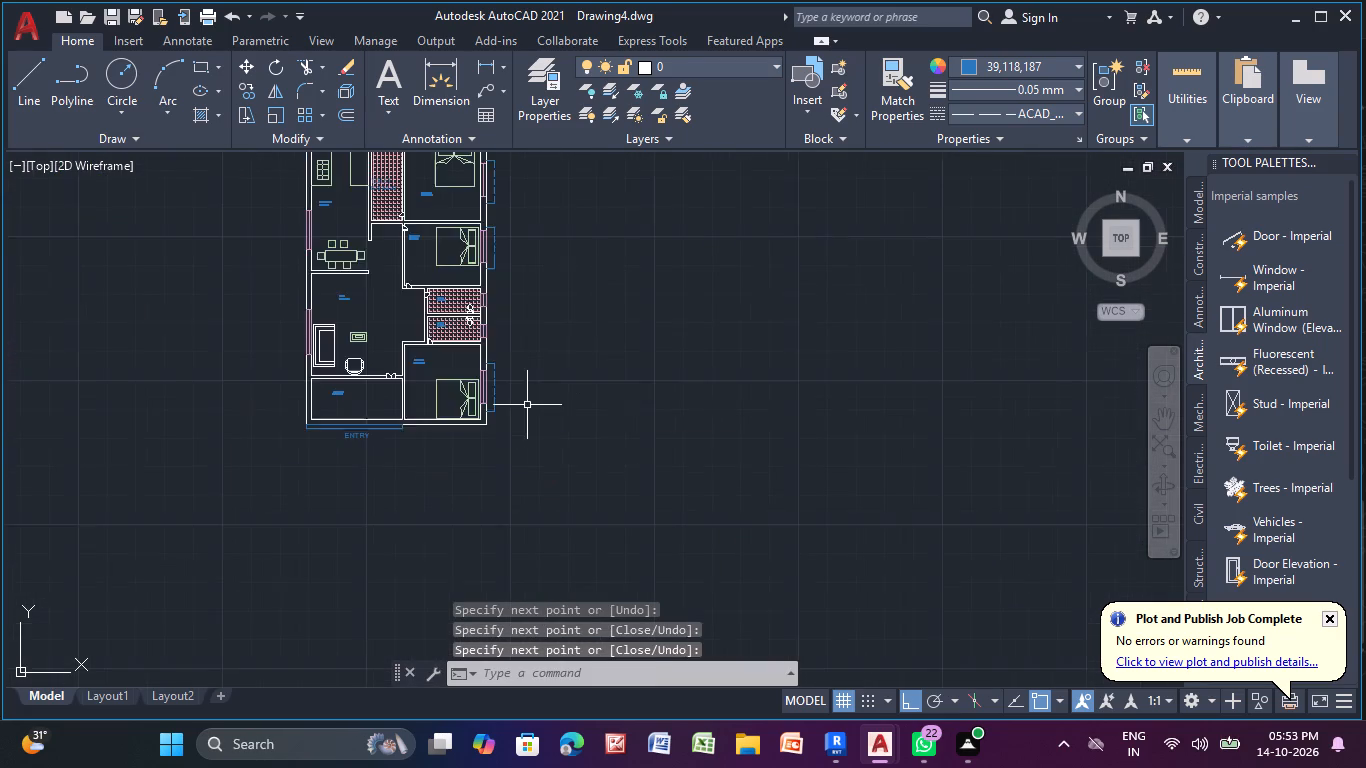
middle_click_drag(526, 405, 645, 398)
scroll(464, 394, "up", 2)
middle_click_drag(371, 243, 221, 437)
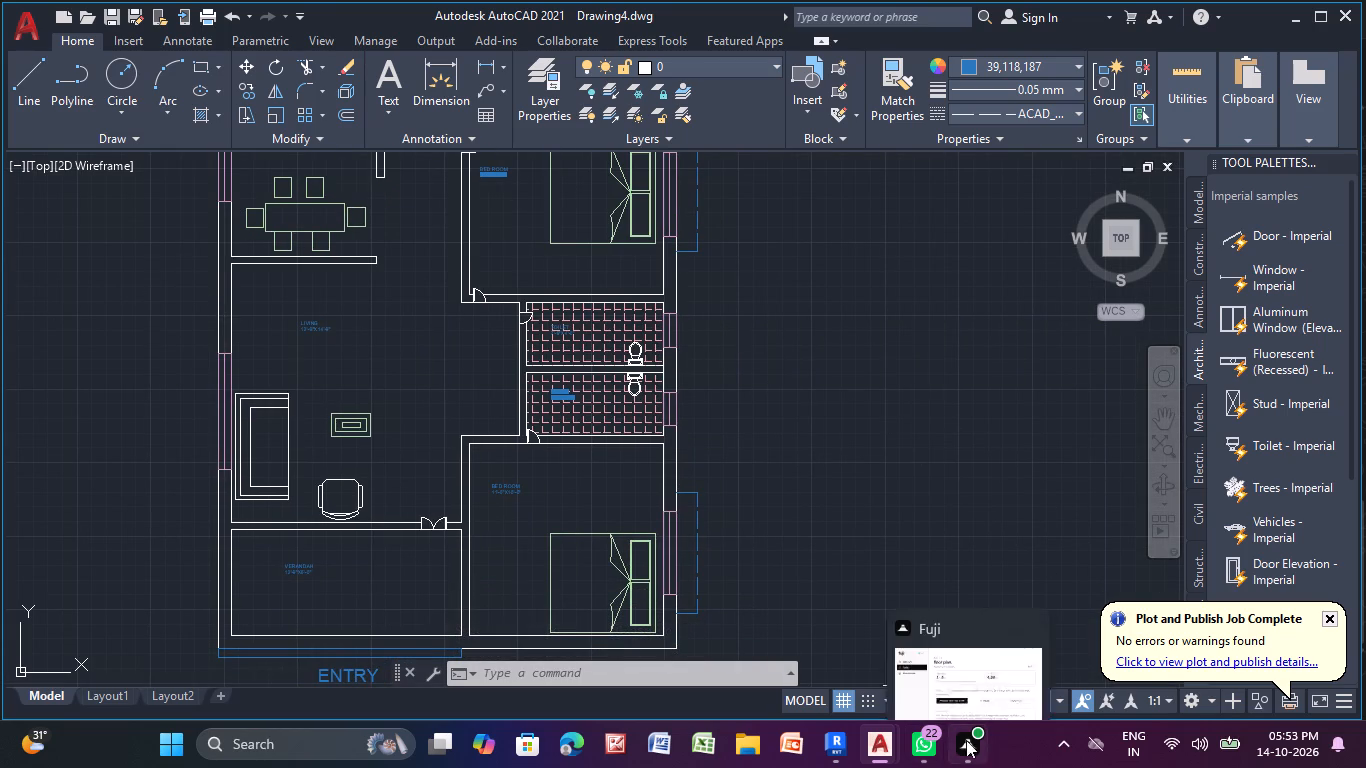
left_click_drag(18, 78, 22, 88)
scroll(212, 481, "up", 2)
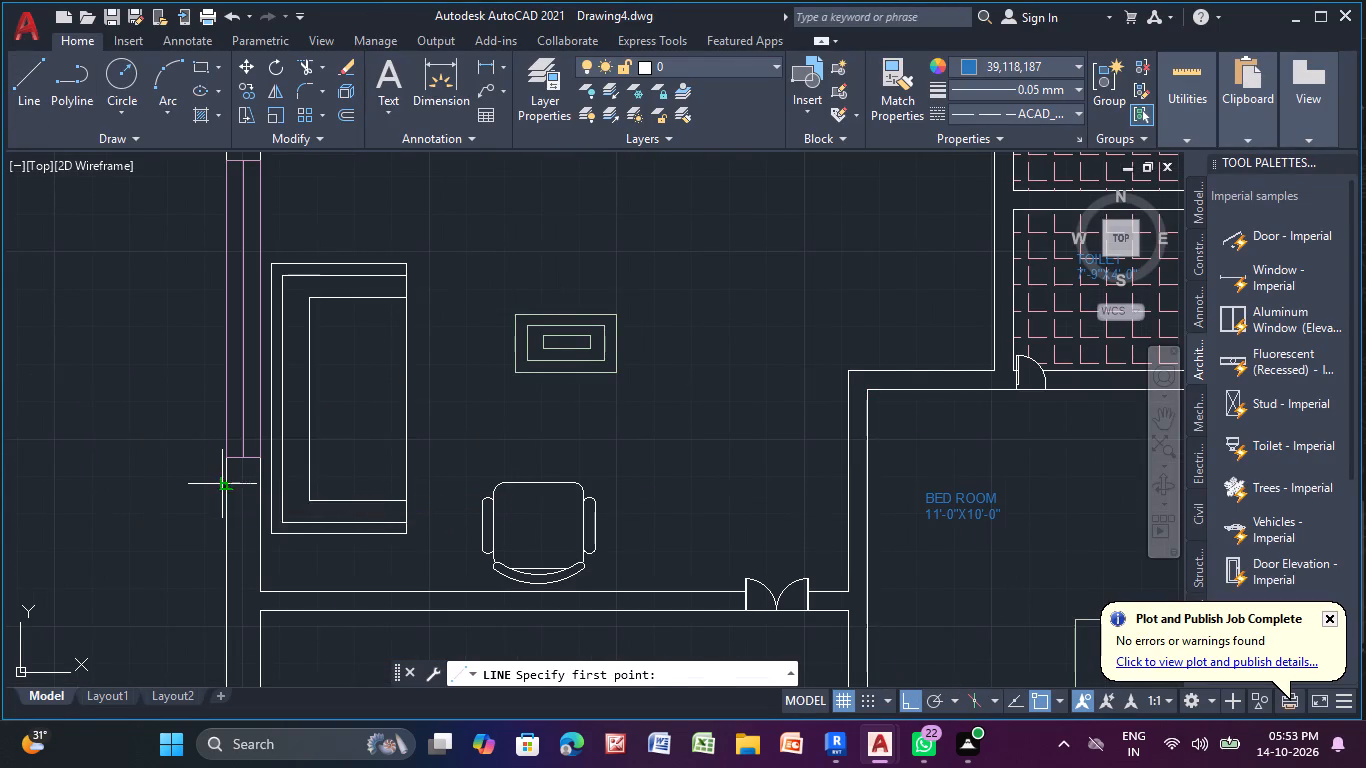
left_click(222, 484)
left_click(172, 489)
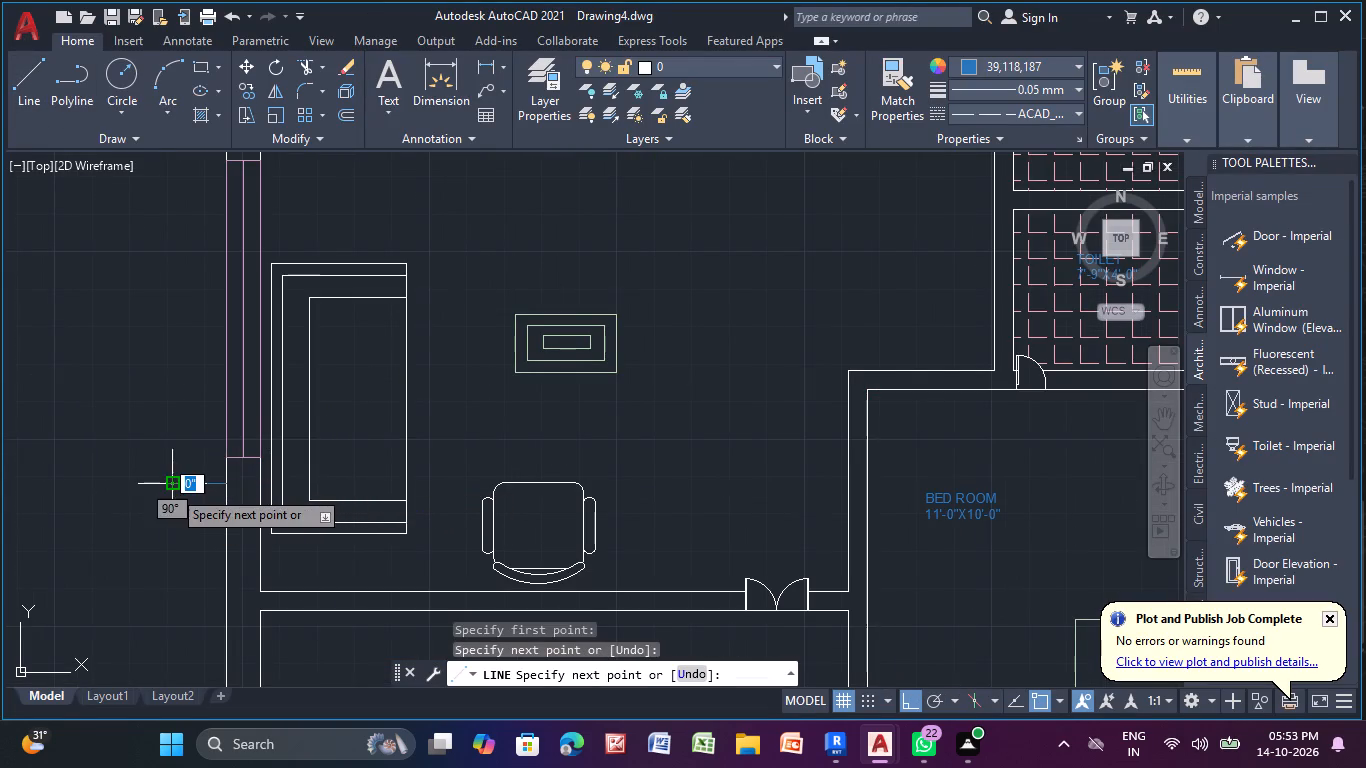
middle_click_drag(159, 188, 104, 388)
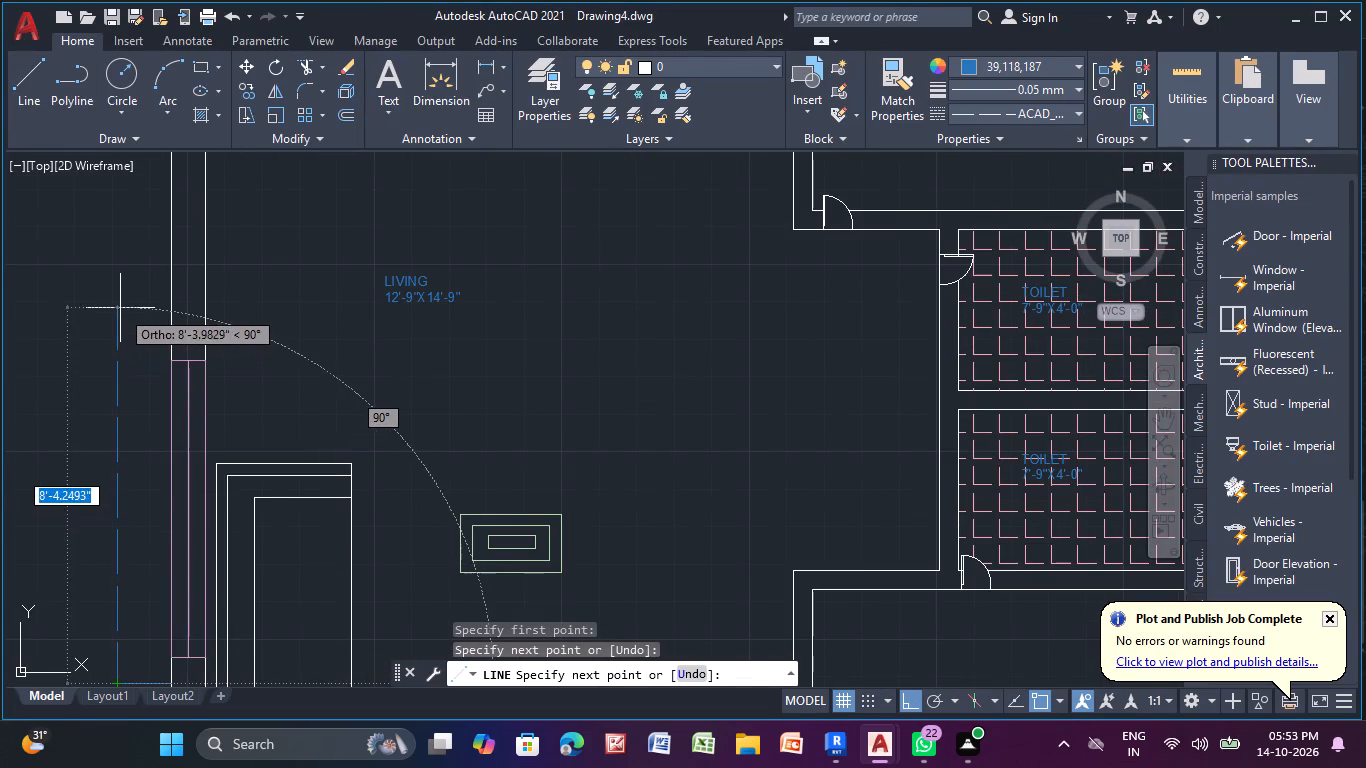
left_click(120, 308)
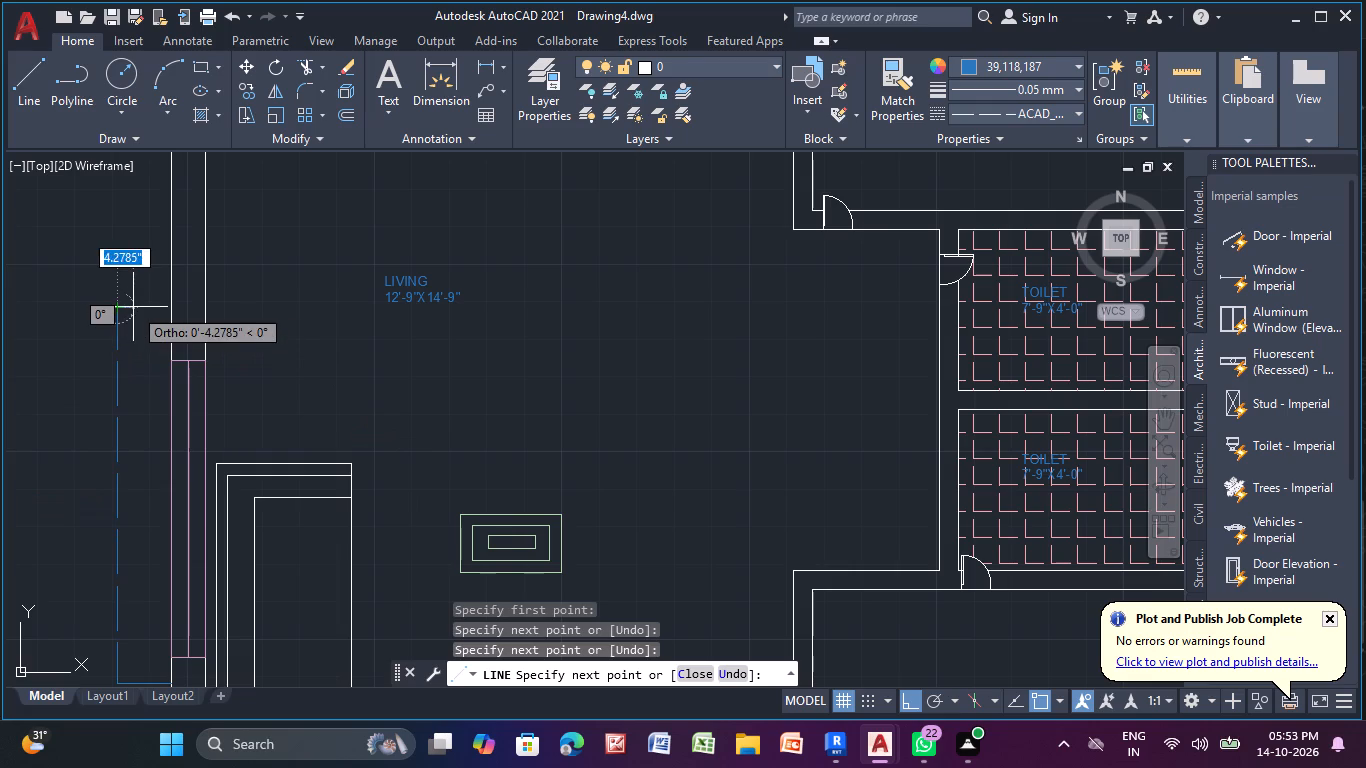
left_click(174, 314)
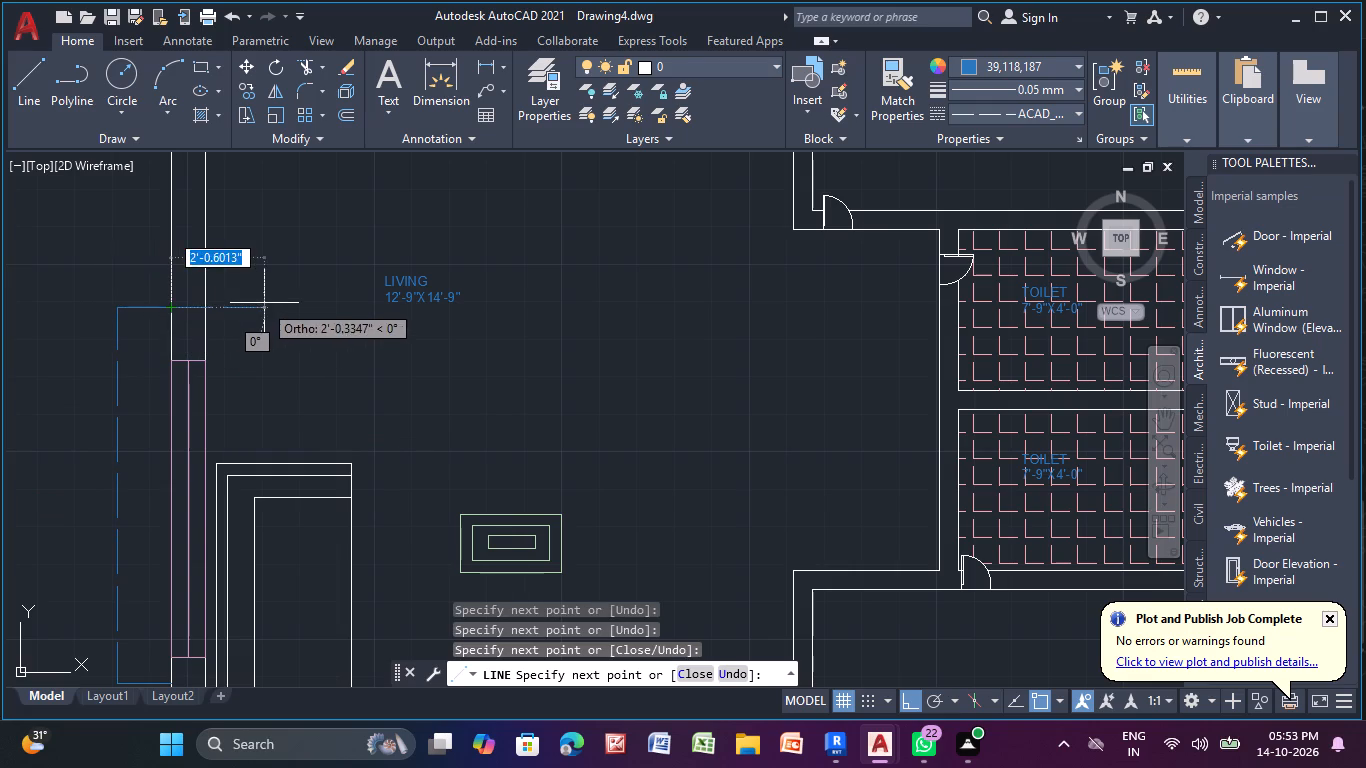
right_click(476, 244)
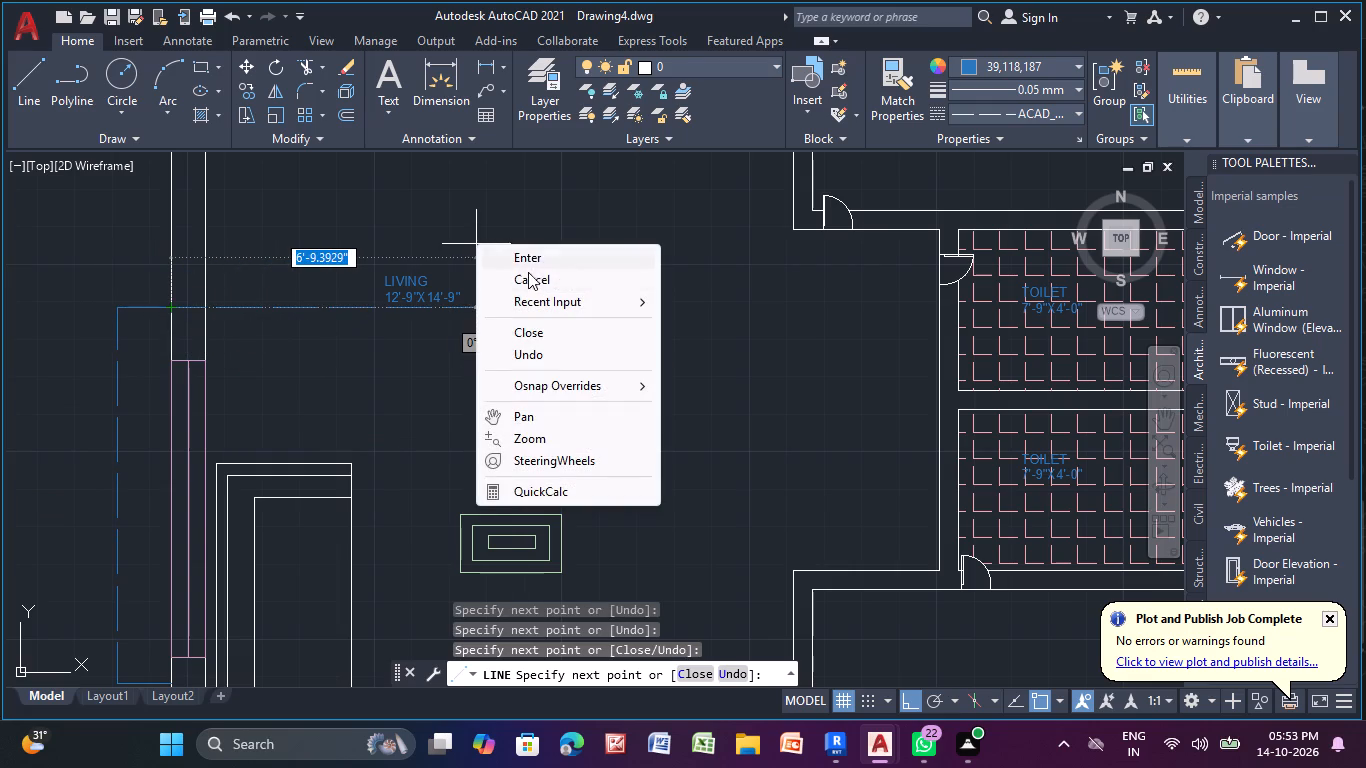
left_click(533, 257)
Draw a three-sided dashed outline outside the kitchen/dining west window, projecting about 1'-2" in line with the living room window's outline.
scroll(451, 238, "down", 3)
middle_click_drag(414, 305, 407, 405)
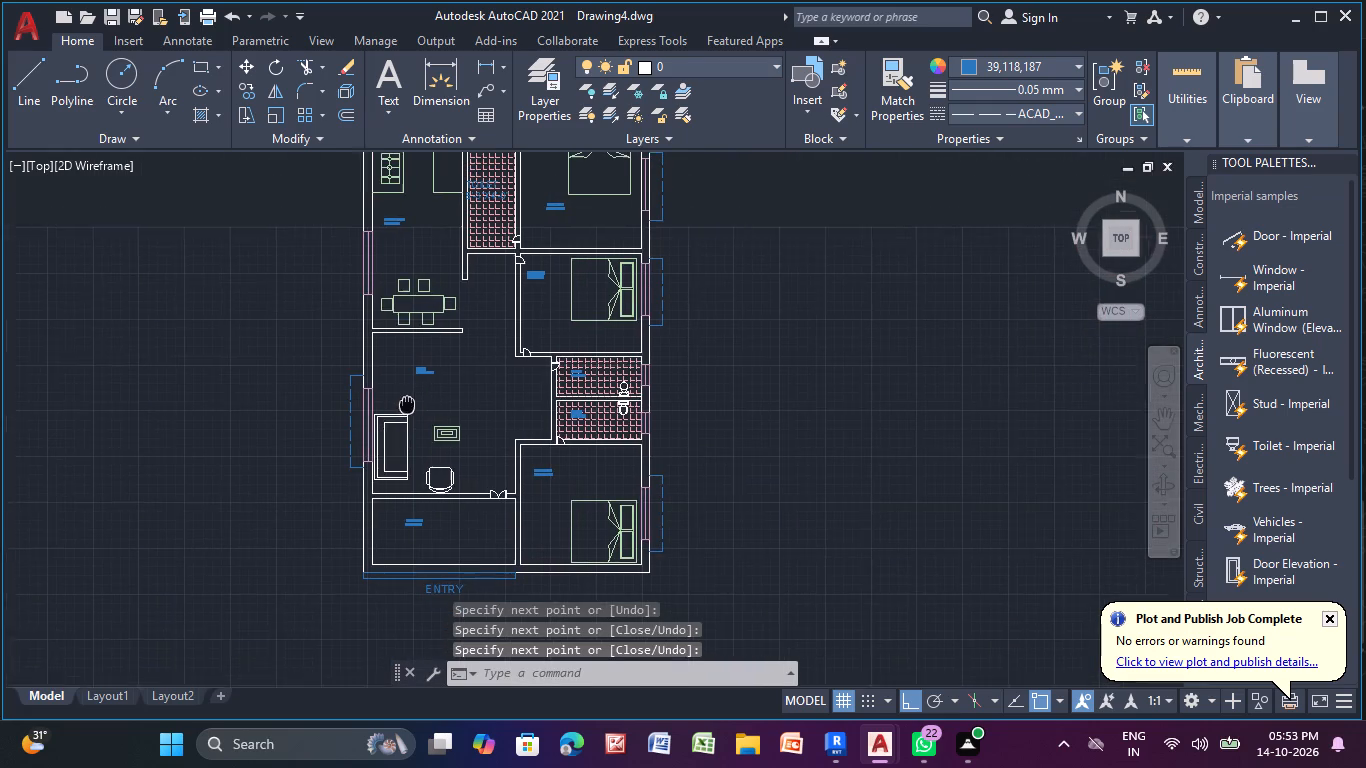
middle_click_drag(407, 405, 406, 407)
left_click(29, 89)
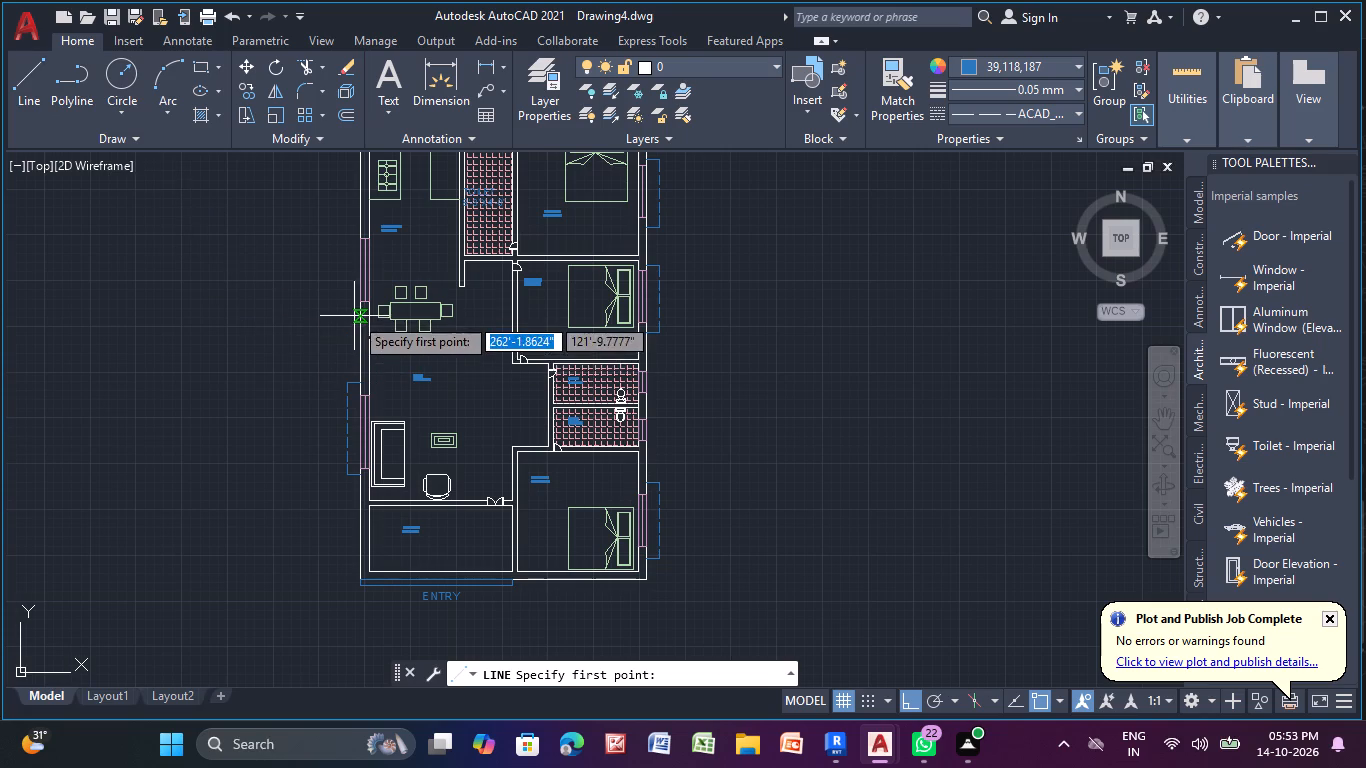
scroll(354, 316, "up", 1)
left_click(364, 308)
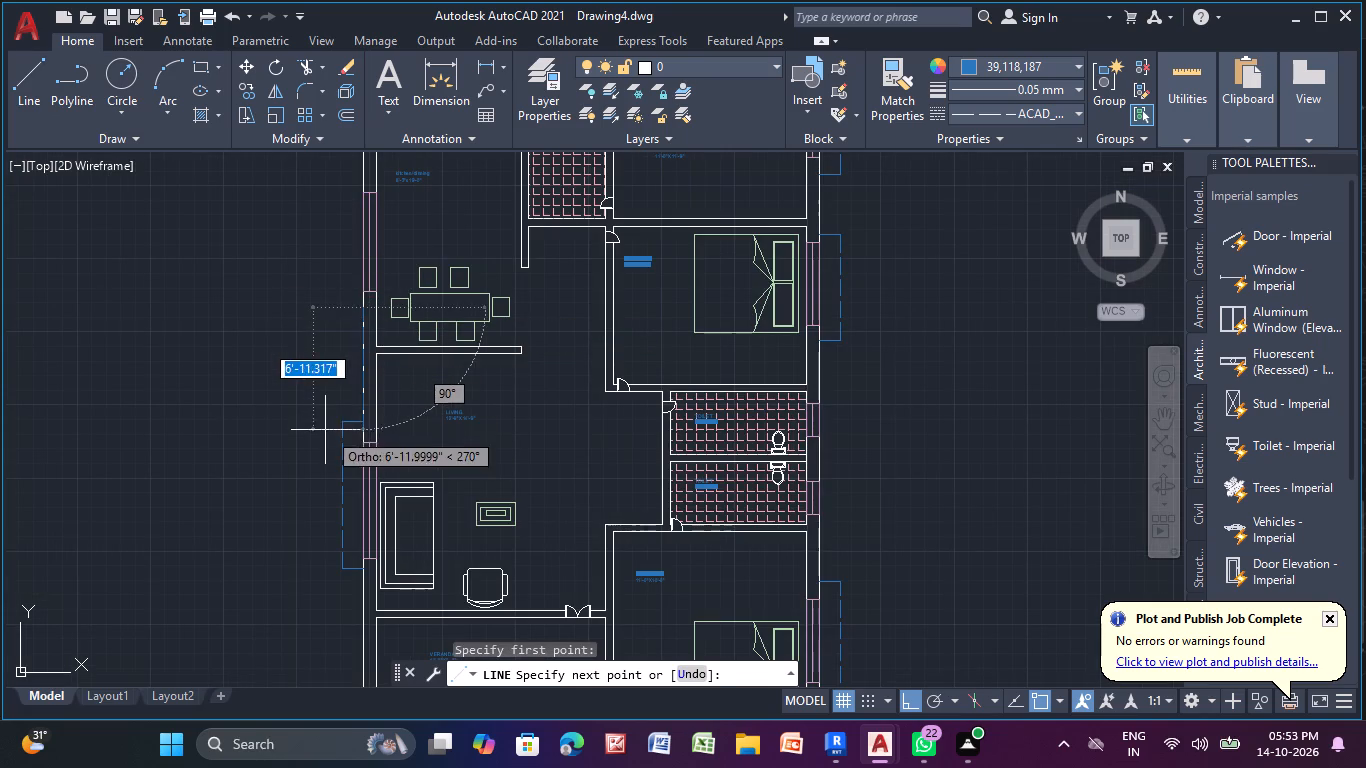
left_click(343, 307)
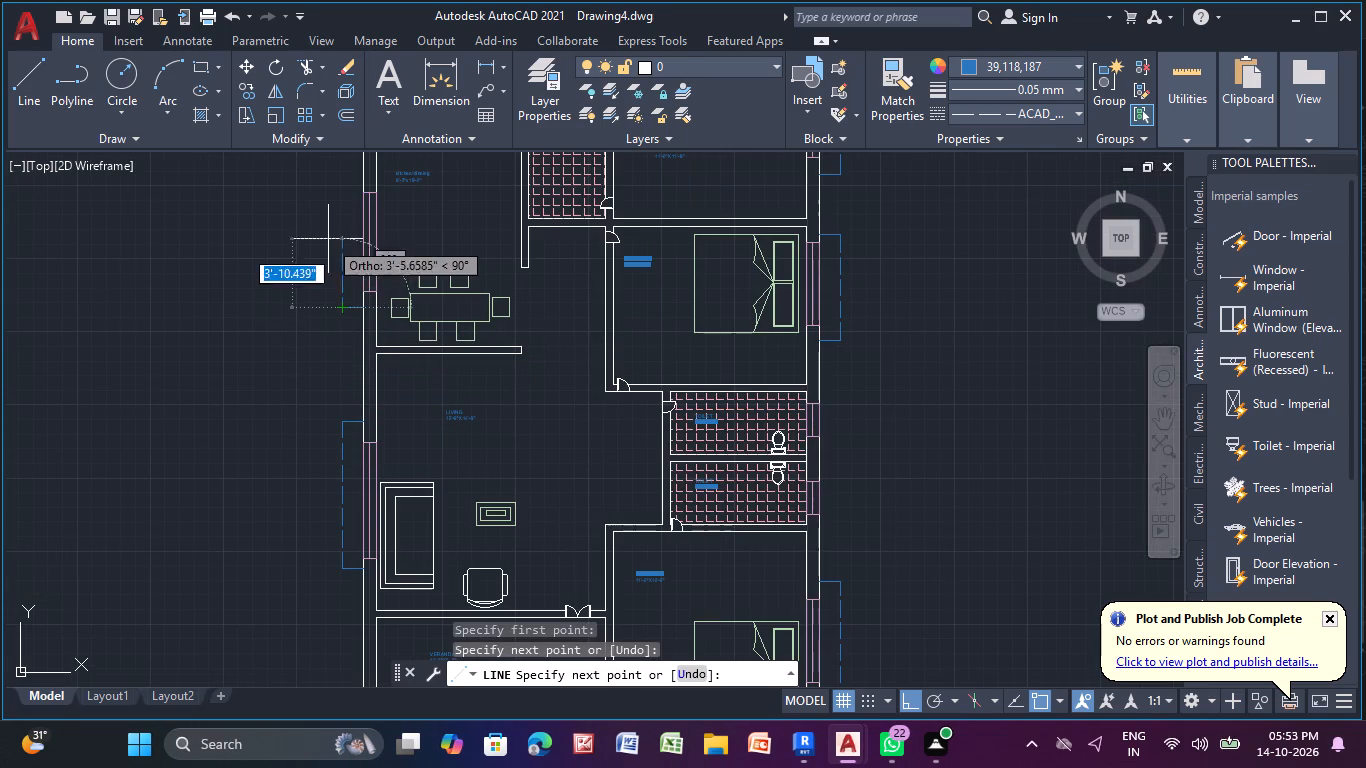
middle_click_drag(342, 180, 351, 299)
left_click(354, 281)
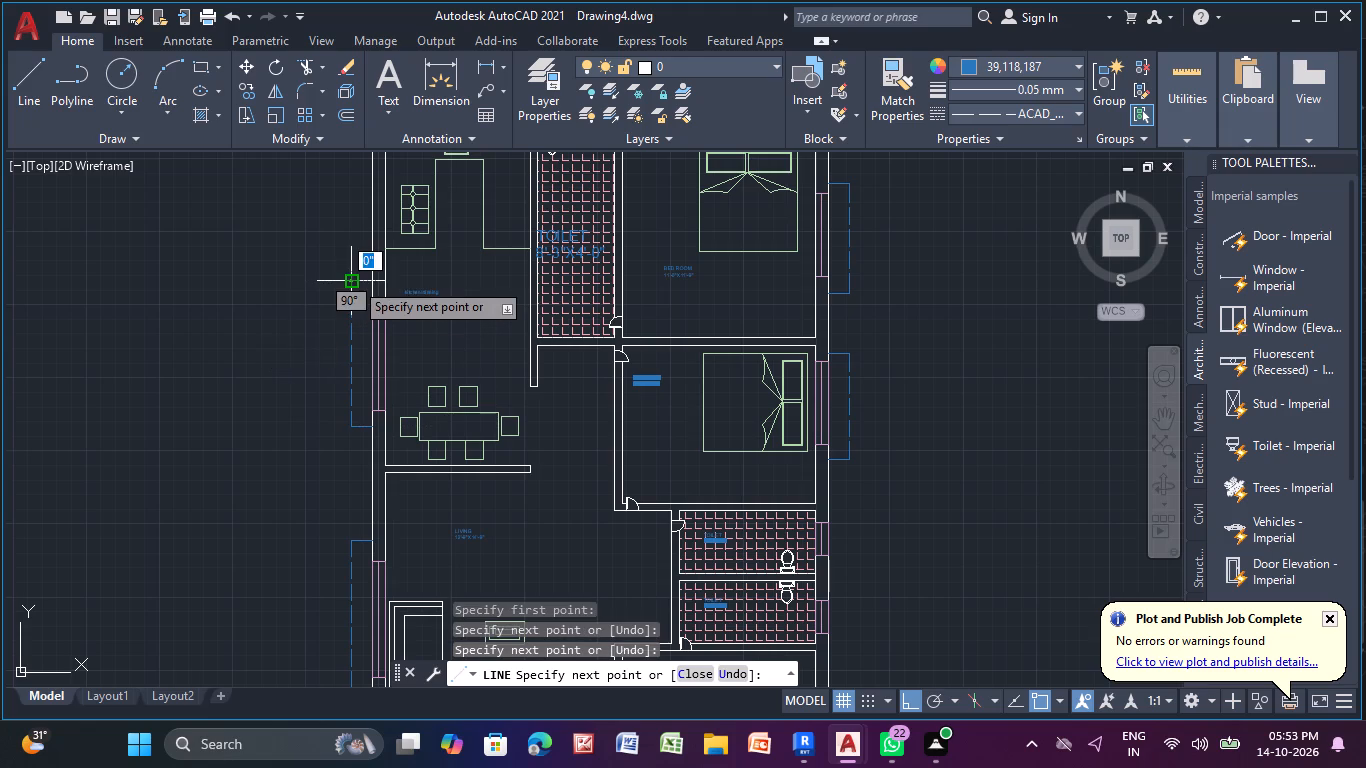
left_click(370, 281)
right_click(345, 290)
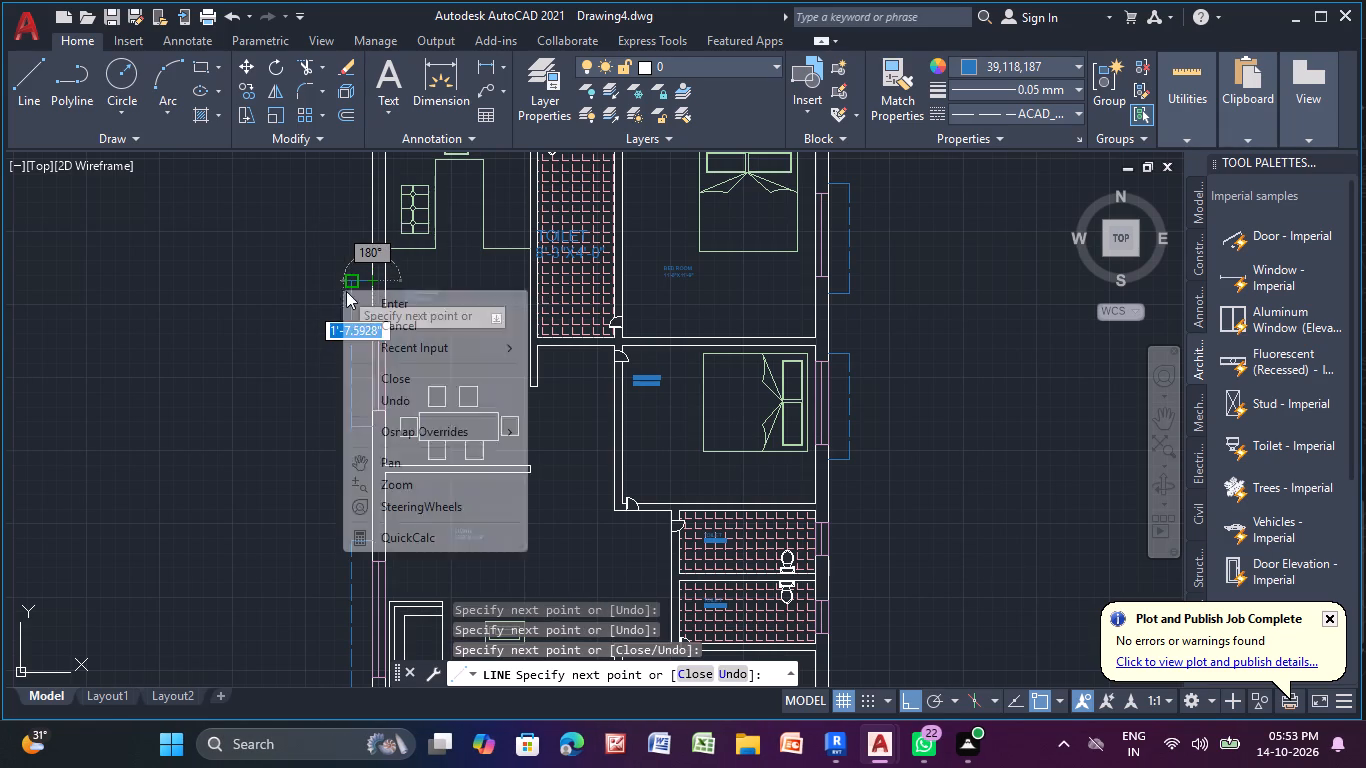
left_click(373, 296)
scroll(143, 231, "down", 2)
middle_click_drag(149, 230, 132, 368)
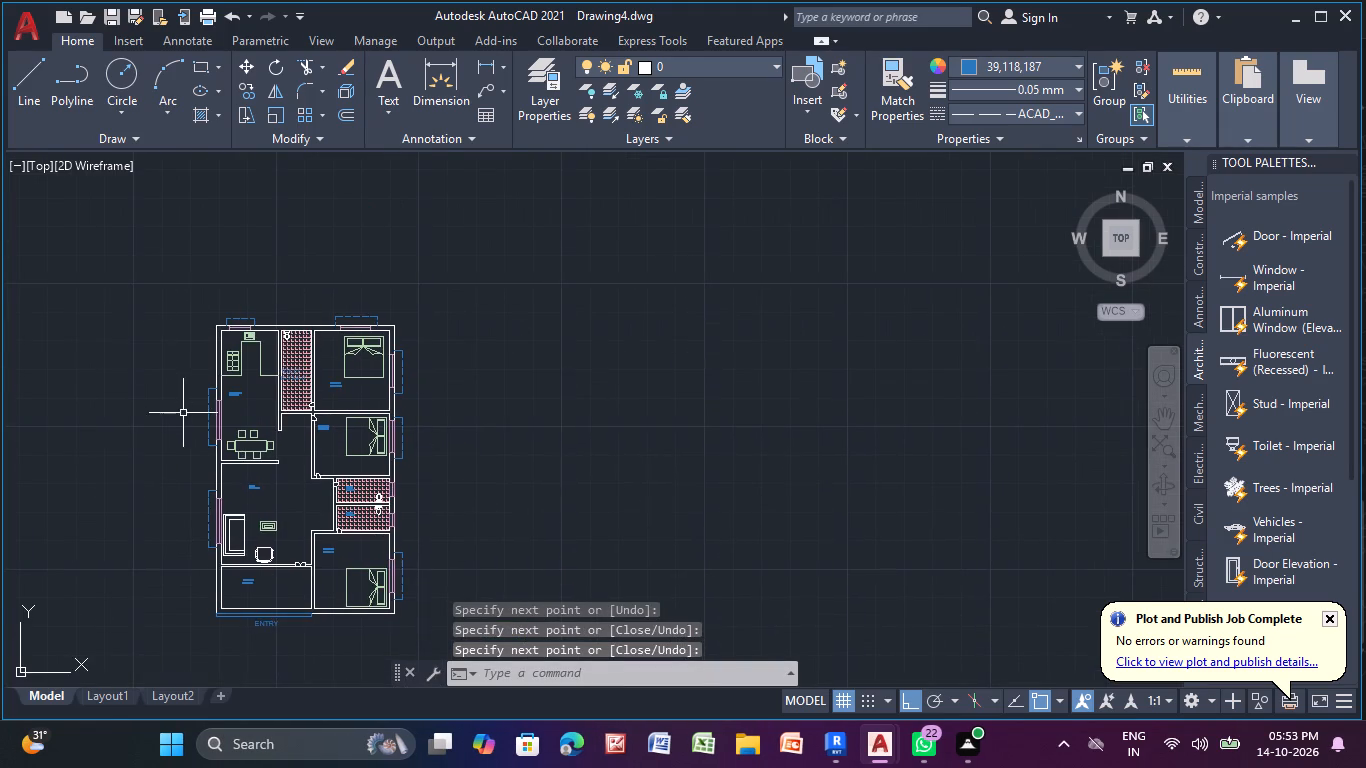
Set the current colour to 205,105,40 and start a multiline text below the plan with the title GROUND FLOOR PLAN.
middle_click_drag(182, 413, 155, 273)
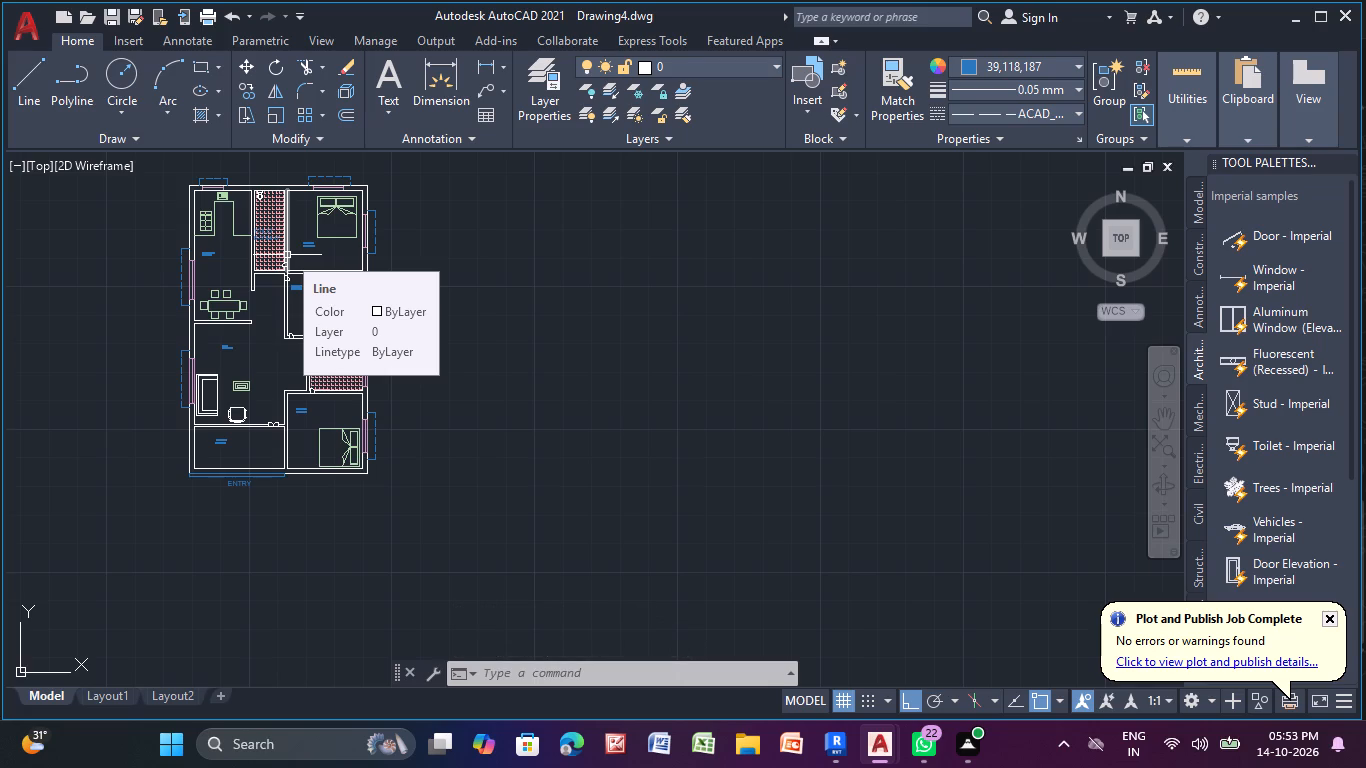
left_click(975, 62)
left_click(1003, 145)
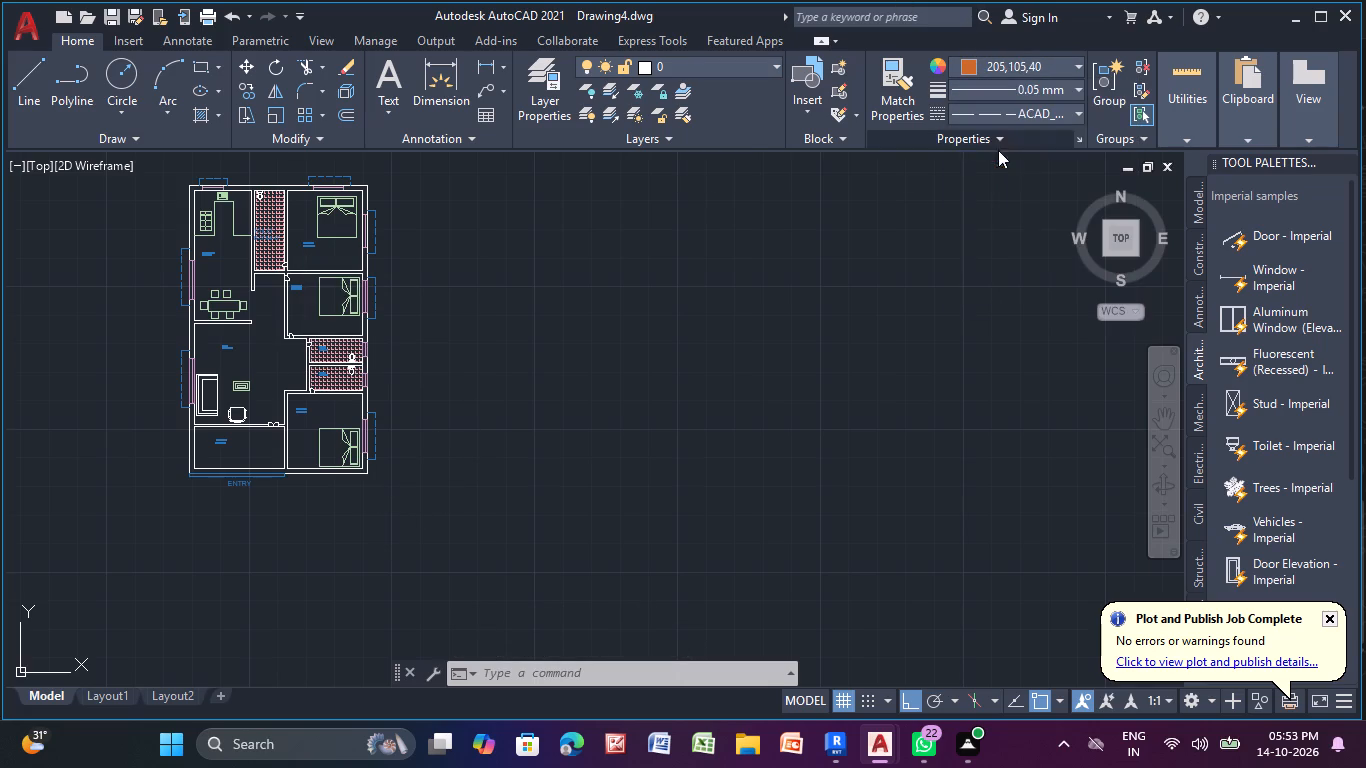
middle_click_drag(444, 338, 445, 271)
scroll(443, 245, "up", 1)
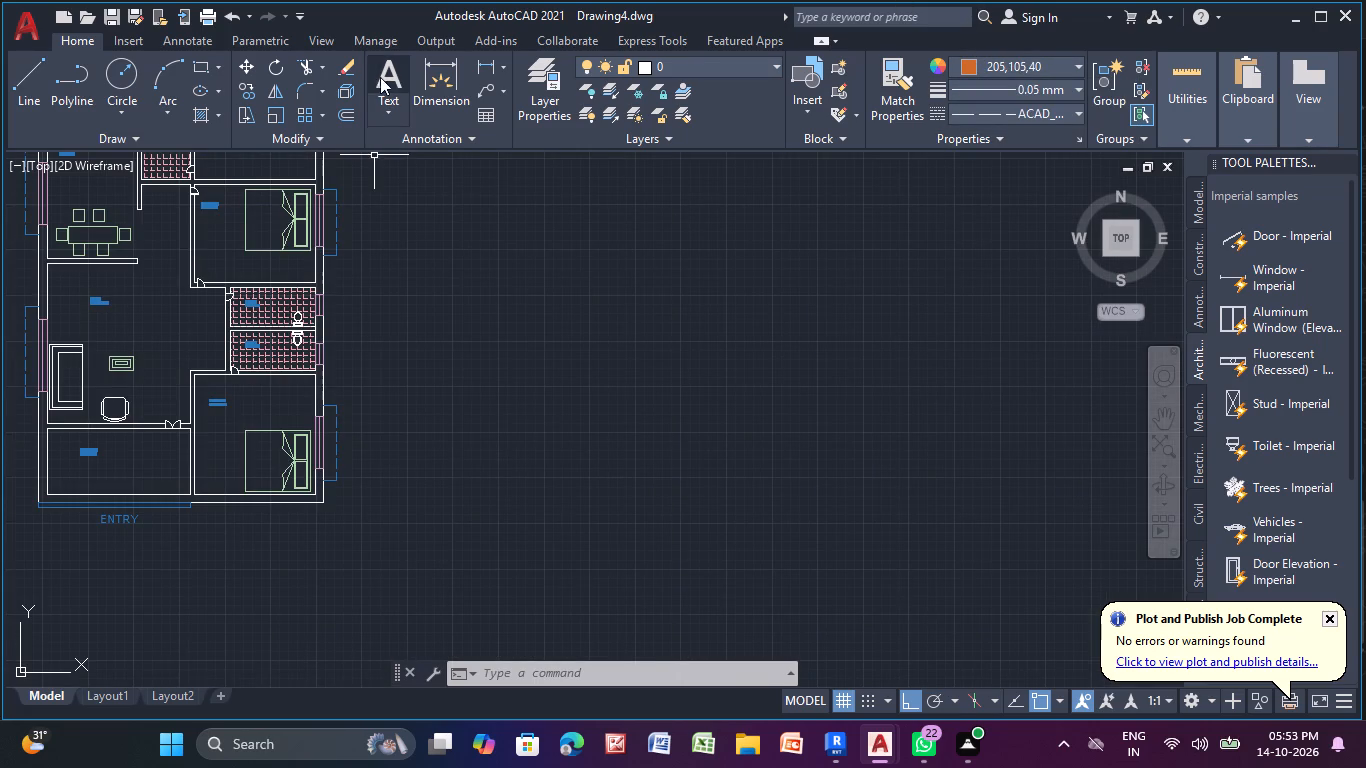
left_click(384, 77)
middle_click_drag(414, 454, 426, 399)
scroll(426, 399, "down", 2)
scroll(339, 477, "up", 2)
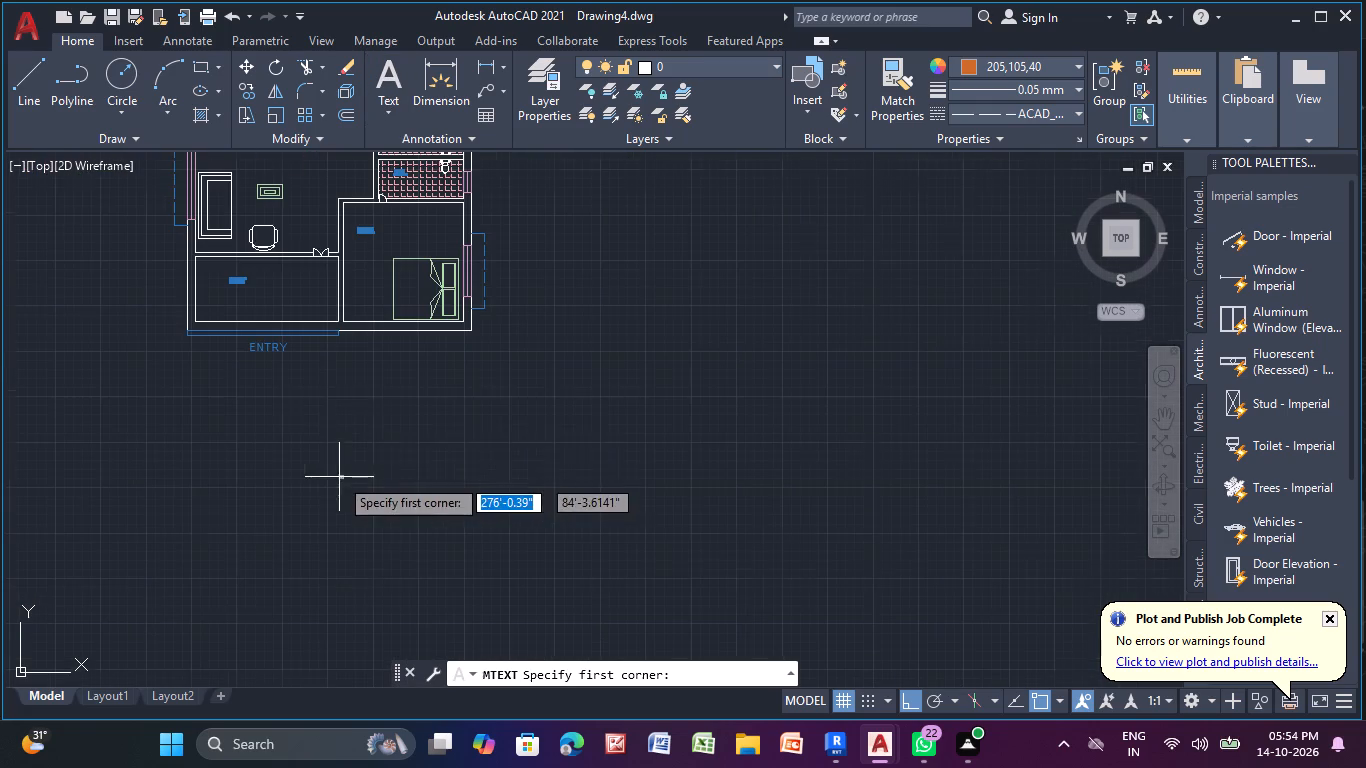
left_click(307, 370)
left_click(535, 408)
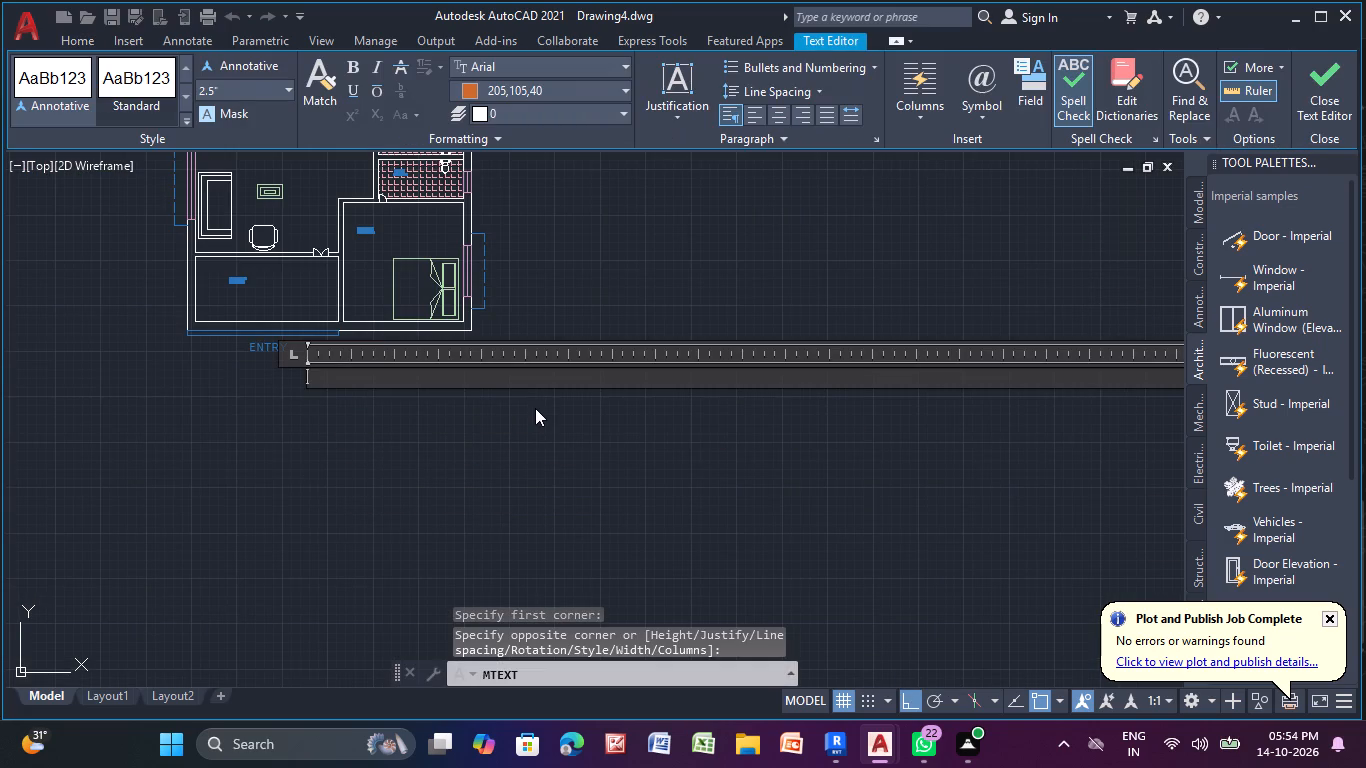
key("g")
type("ROUND")
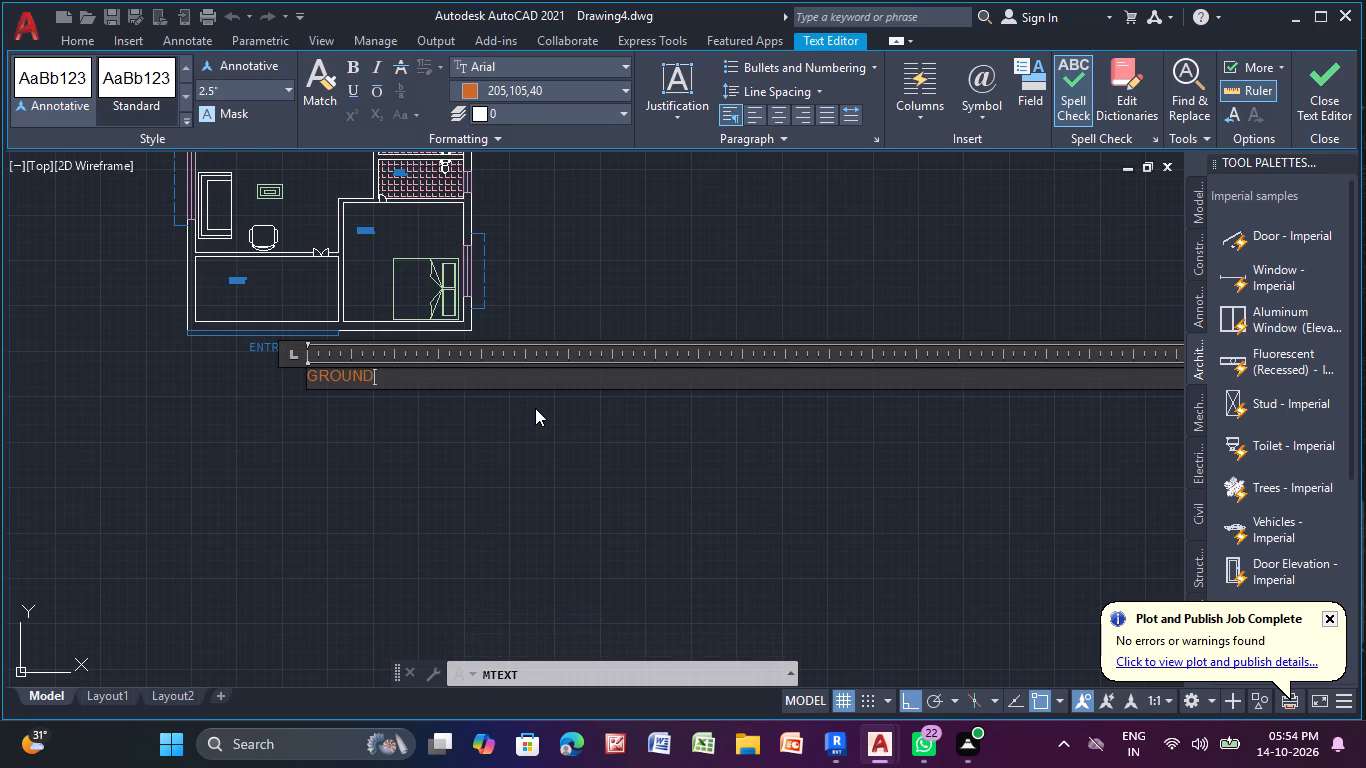
key("space")
type("G")
key("BackSpace")
type("FLOOR PLAN")
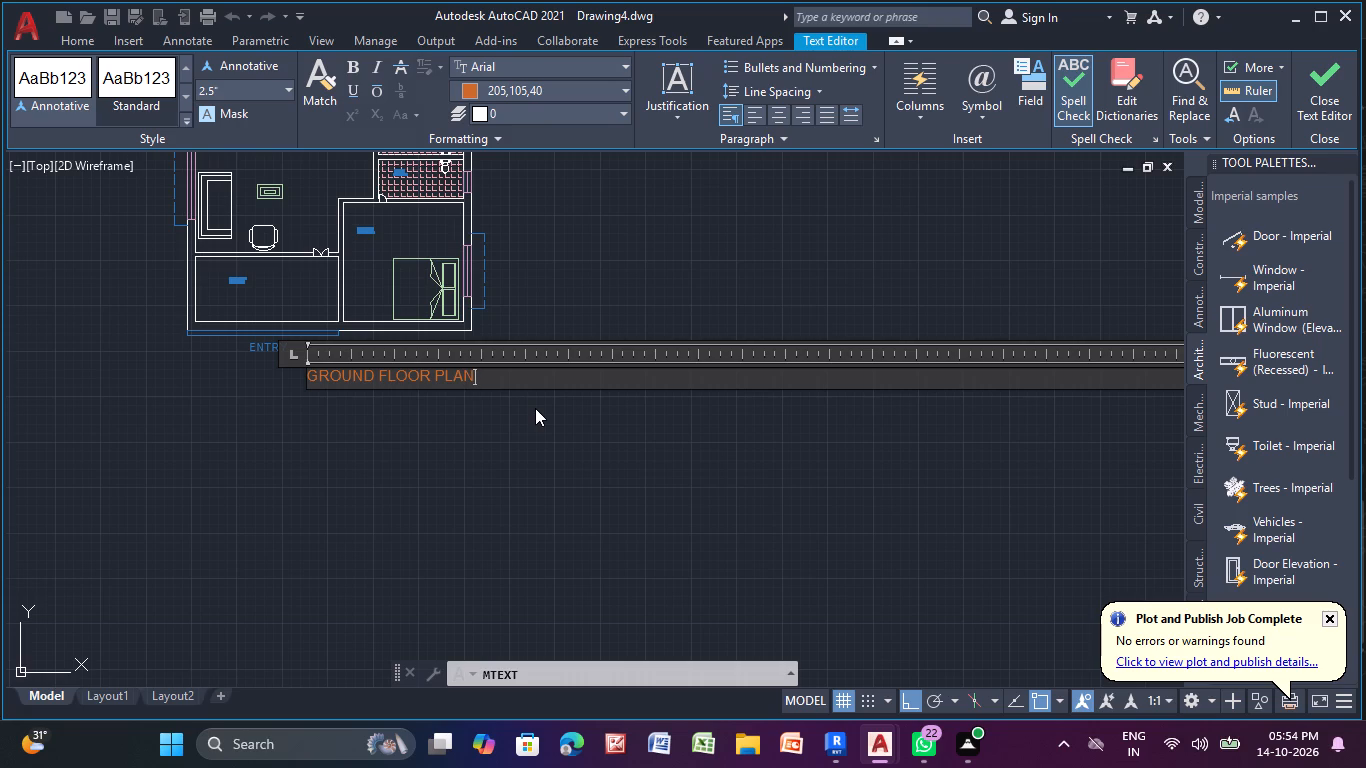
key("Return")
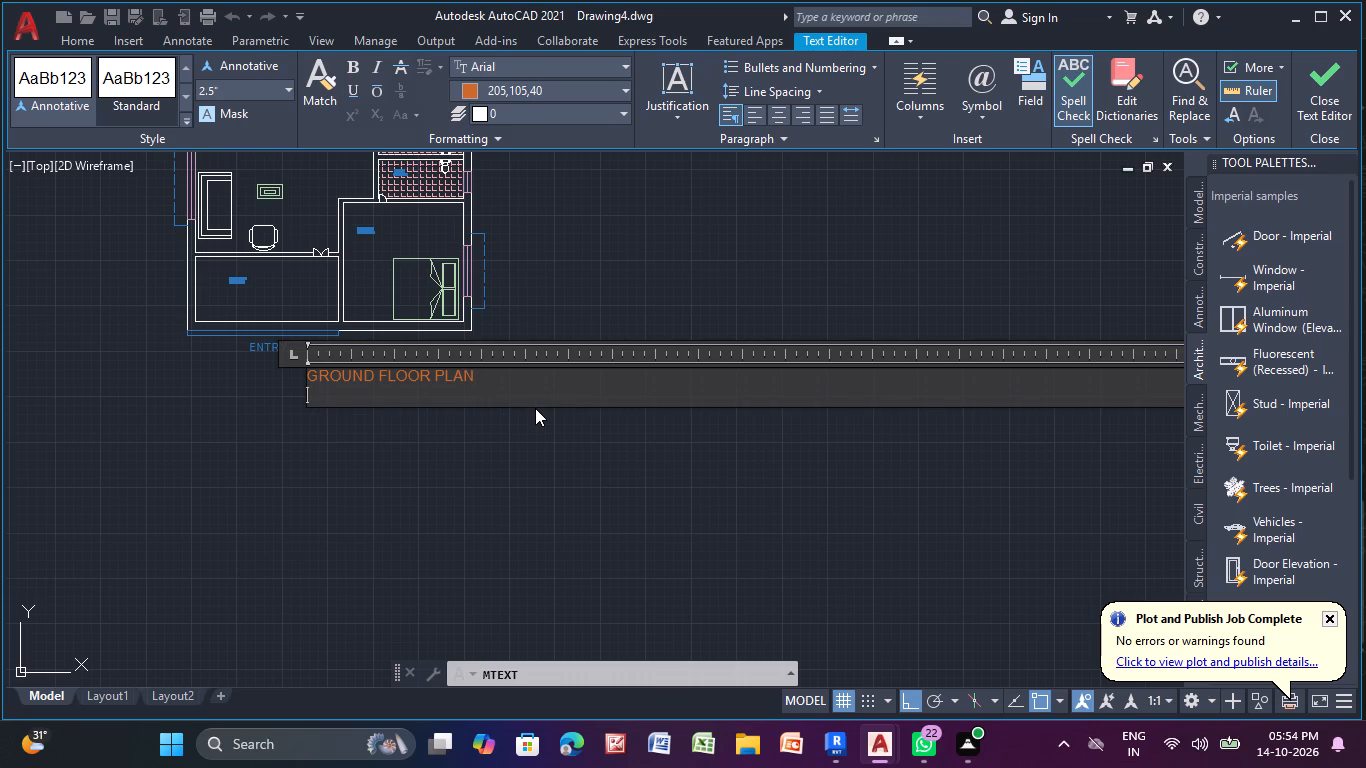
Add a second line reading Area:1092csq.ft under the GROUND FLOOR PLAN title and finish the text.
key("a")
key("r")
type("ea")
key("semicolon")
key("BackSpace")
key("shift+colon")
key("1")
key("0")
key("9")
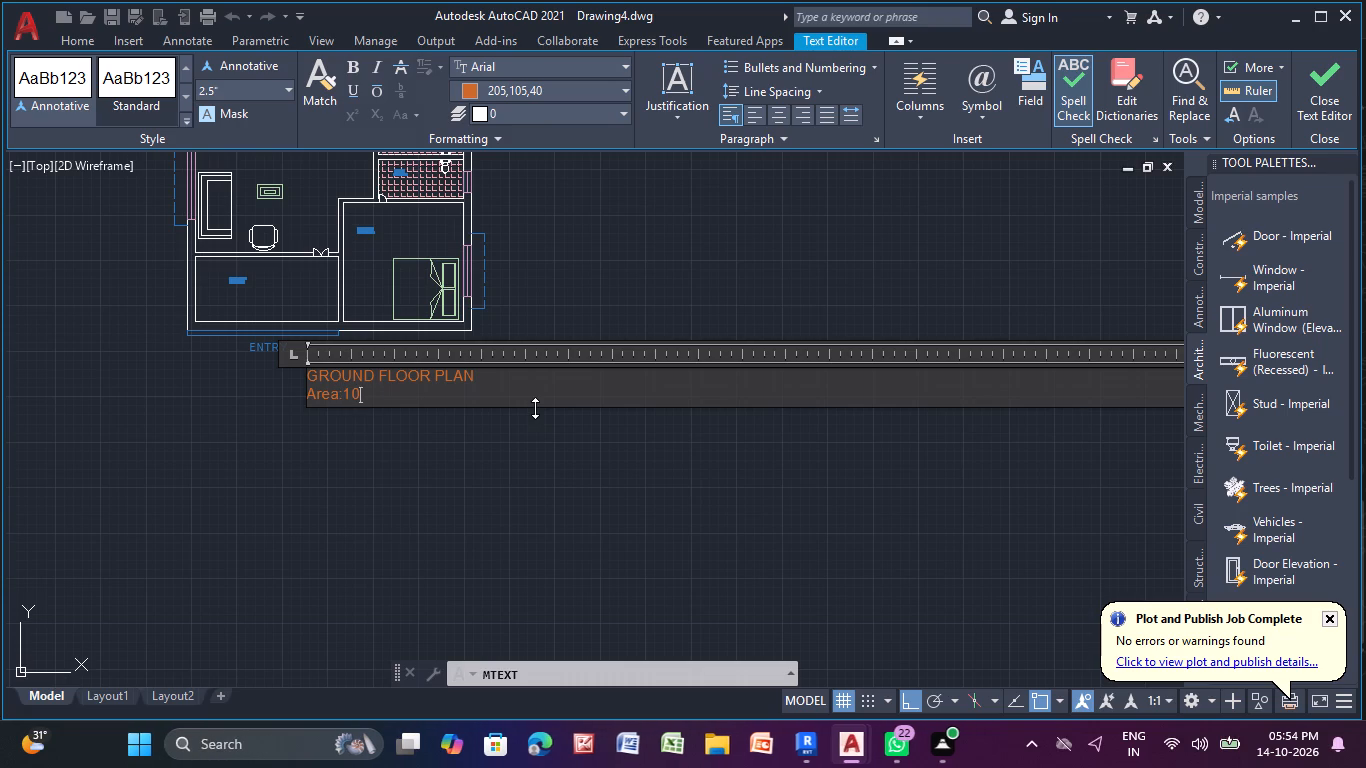
key("2")
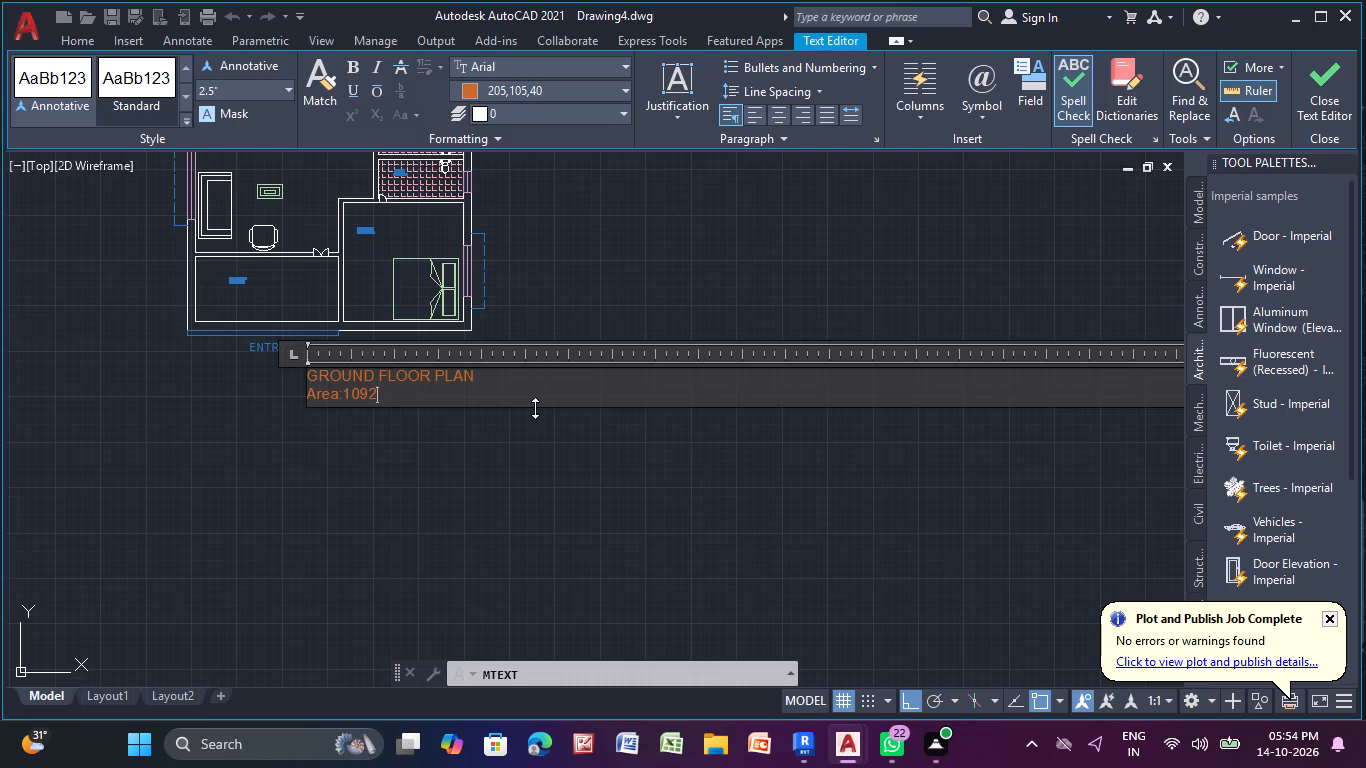
key("c")
key("s")
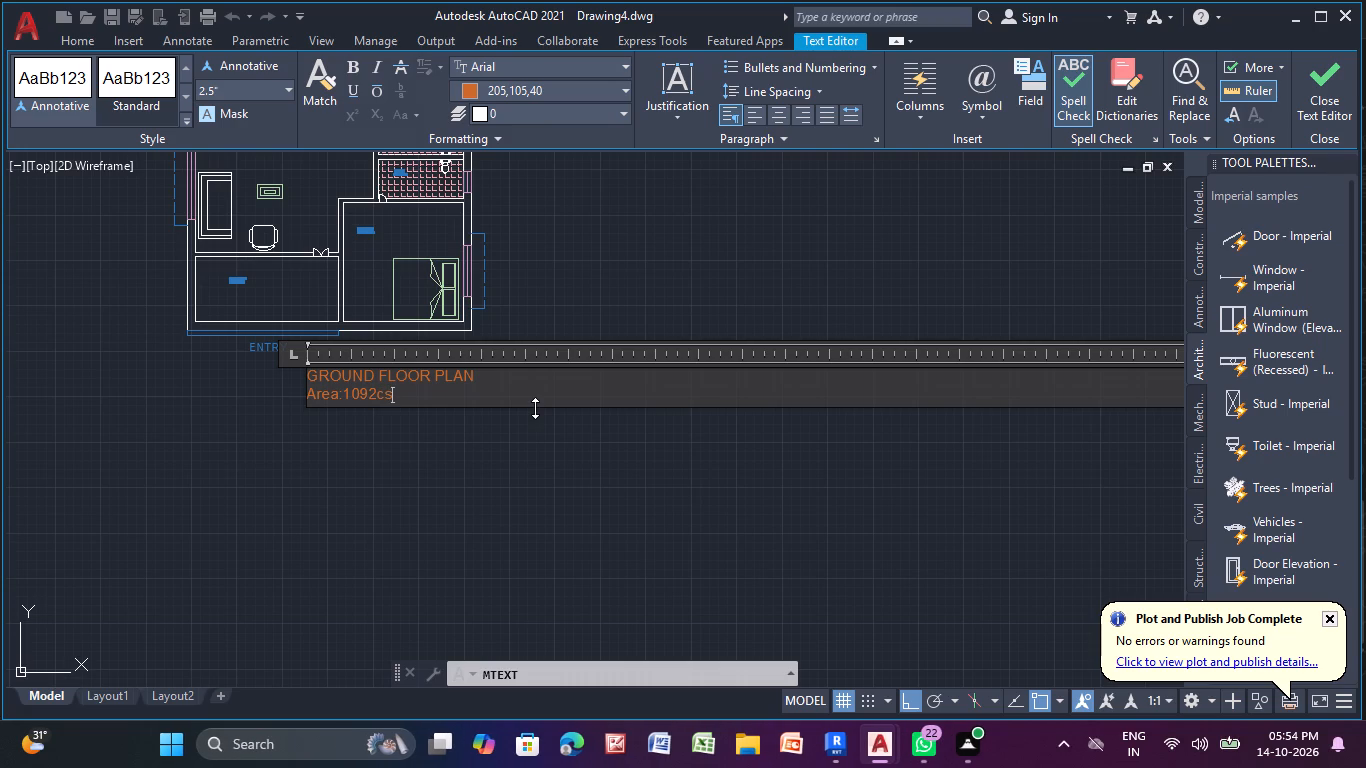
key("q")
key("period")
type("ft")
key("Return")
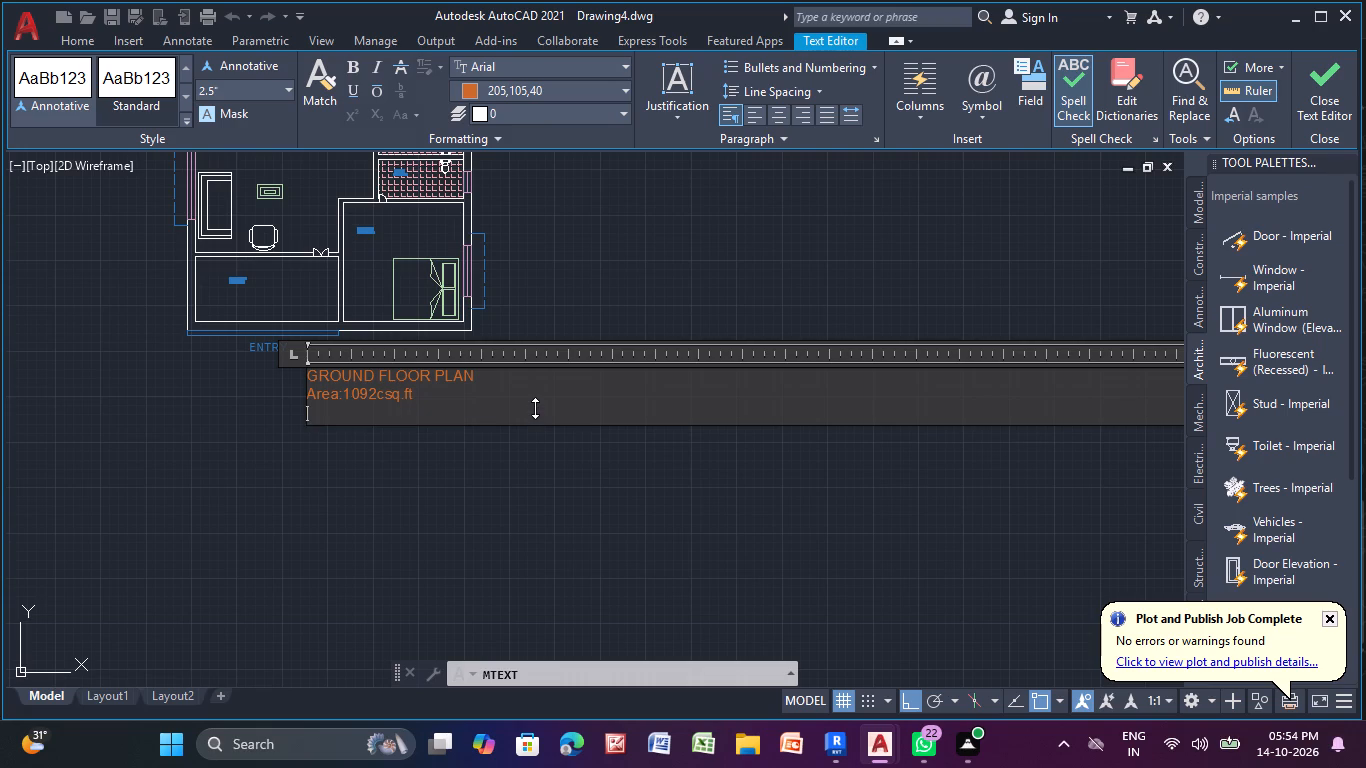
right_click(535, 408)
left_click(462, 487)
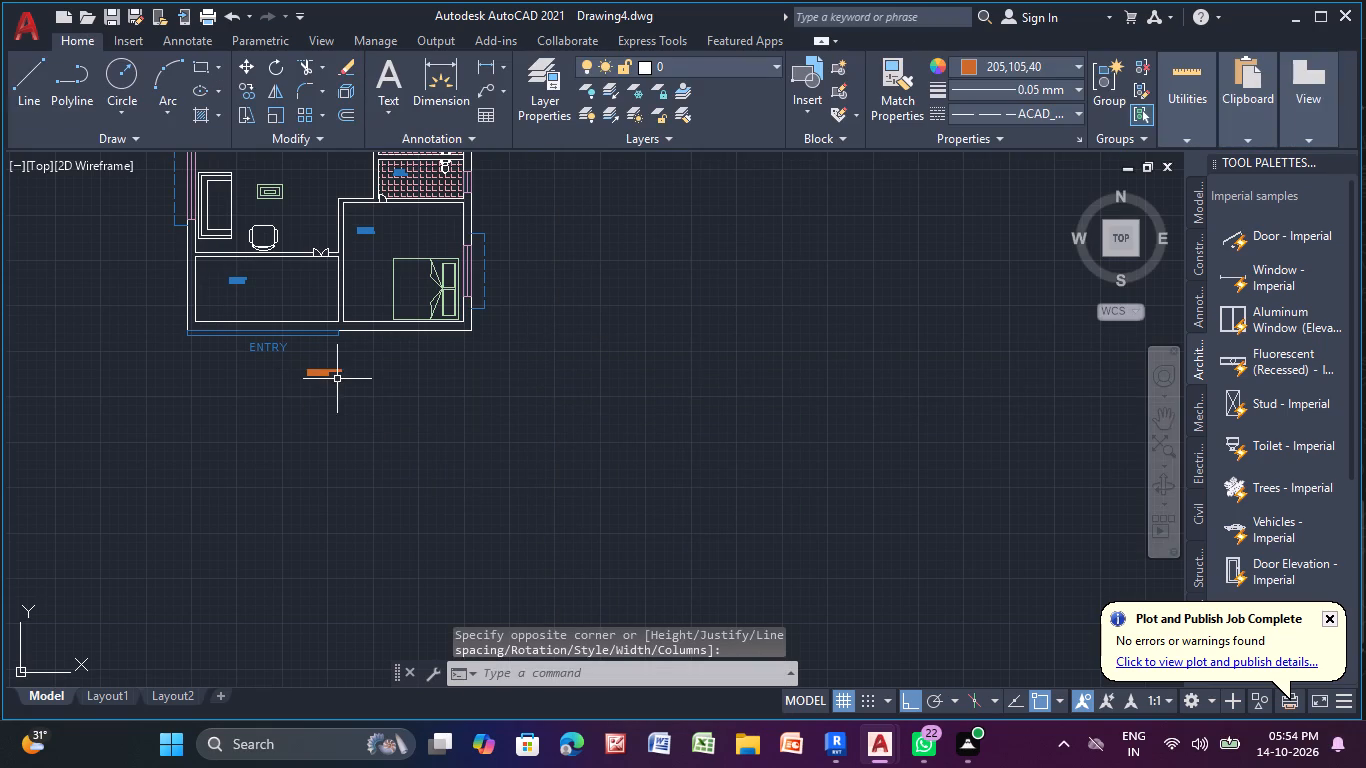
Scale up the title text freehand until its first line spans about half the plan's width.
left_click(320, 369)
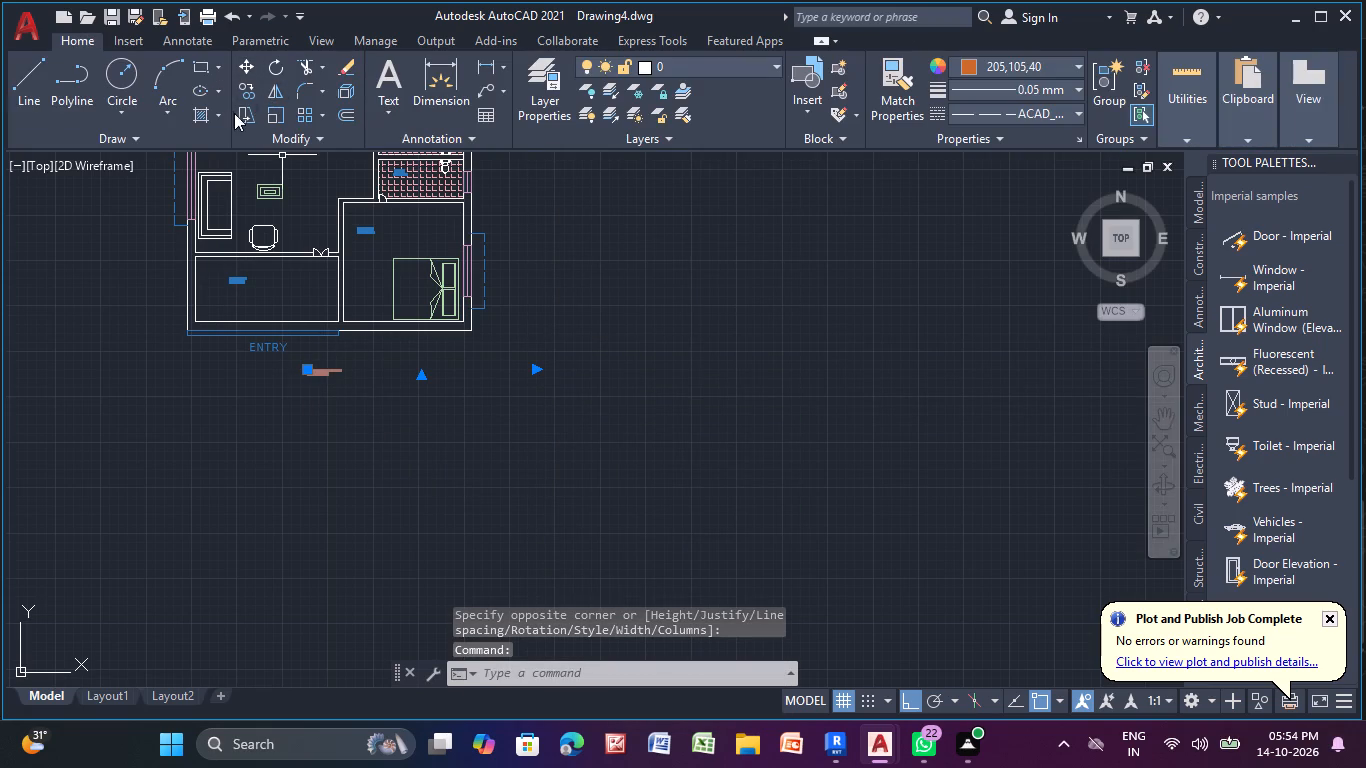
left_click(281, 108)
left_click(318, 372)
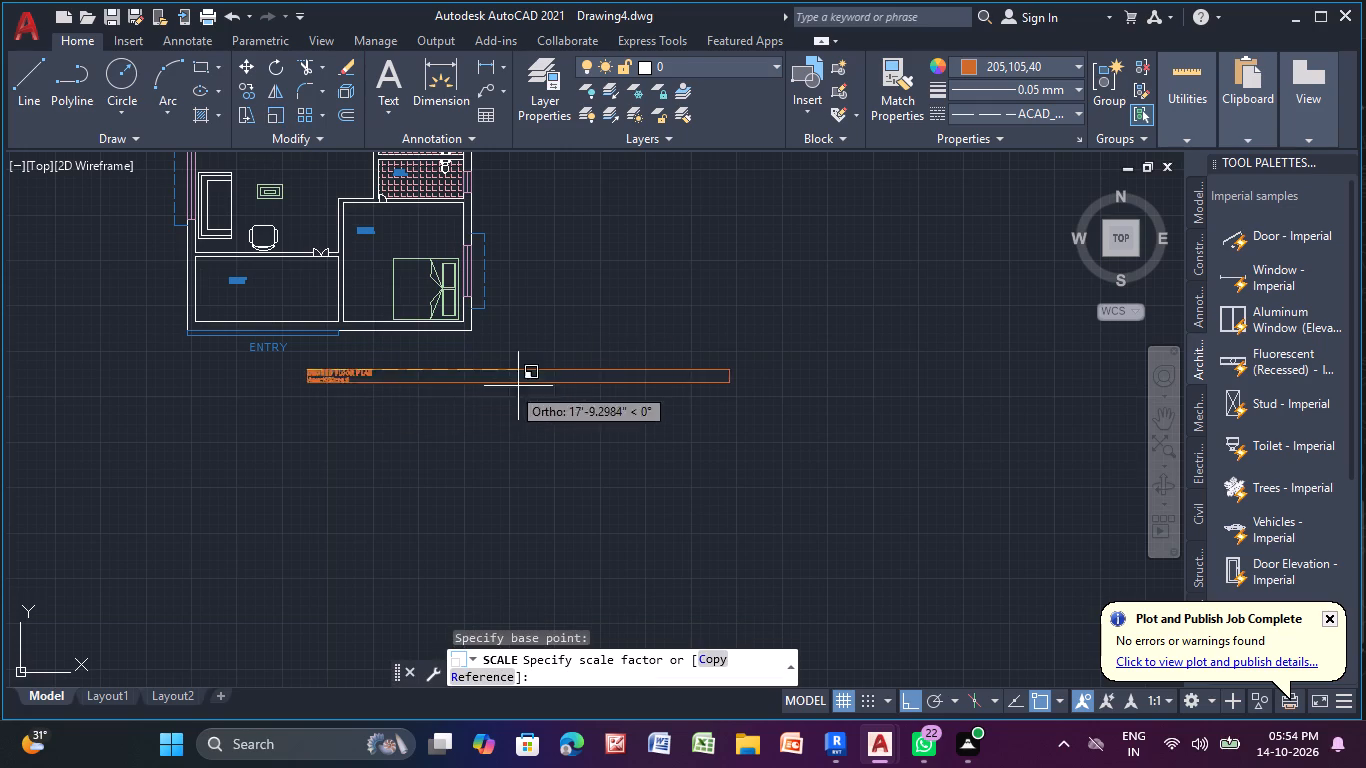
left_click(815, 395)
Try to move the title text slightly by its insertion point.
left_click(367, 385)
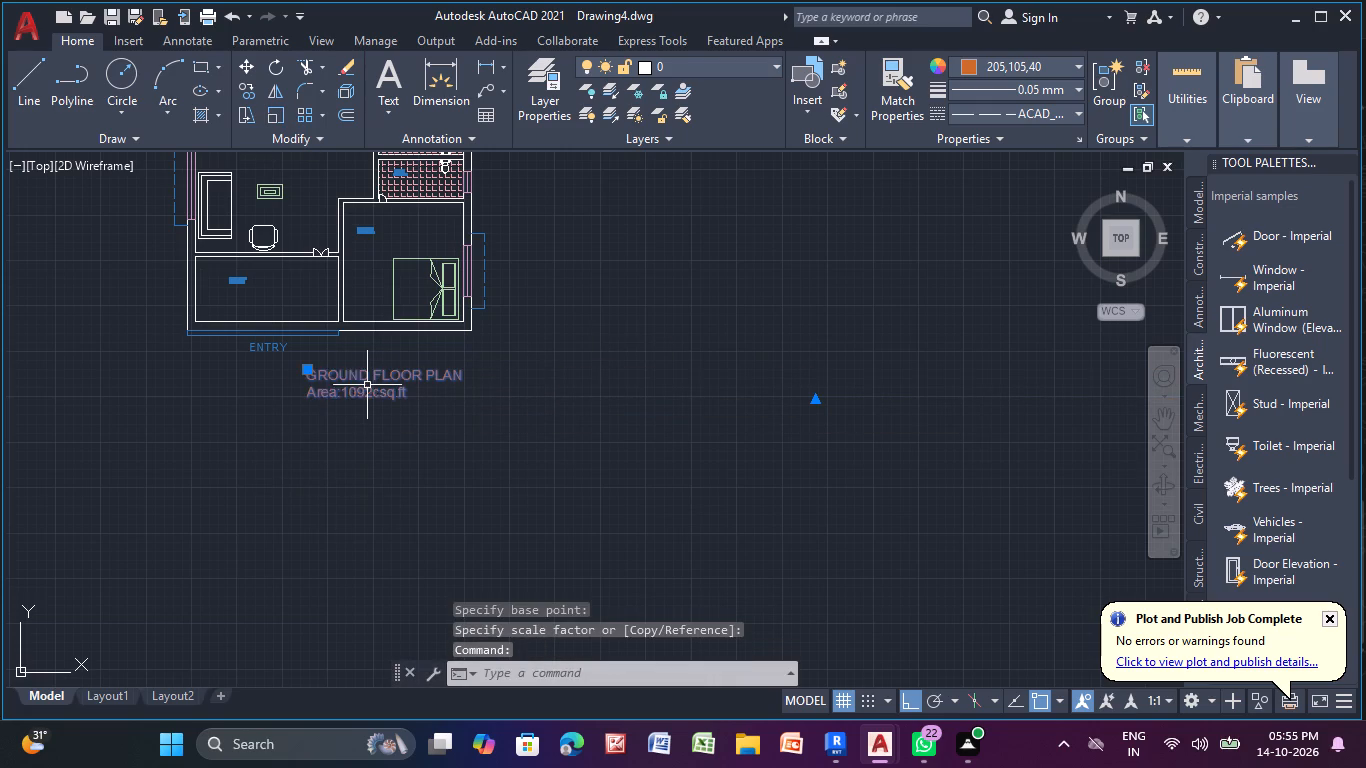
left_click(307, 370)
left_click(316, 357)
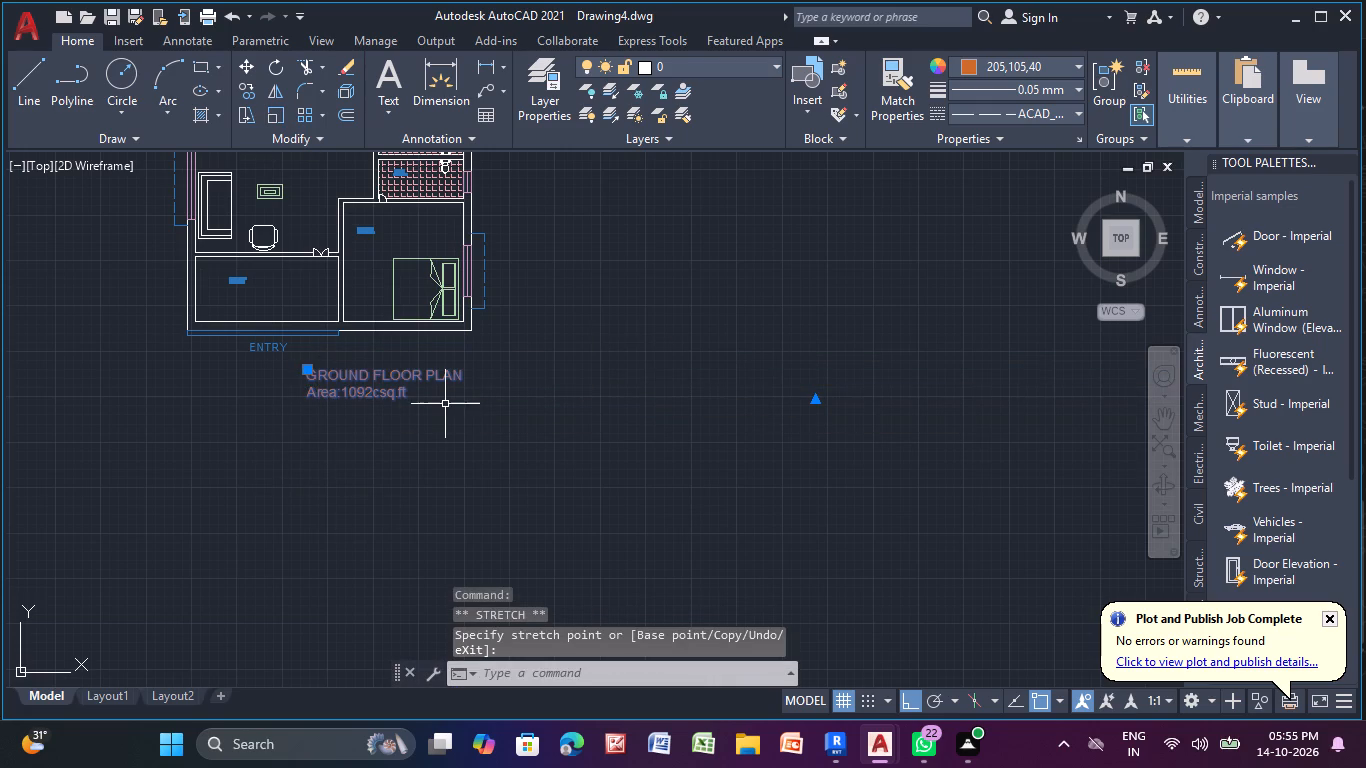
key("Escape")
Add a linear dimension across the plan's full outer width, placed north of the dashed window outlines.
scroll(457, 380, "down", 4)
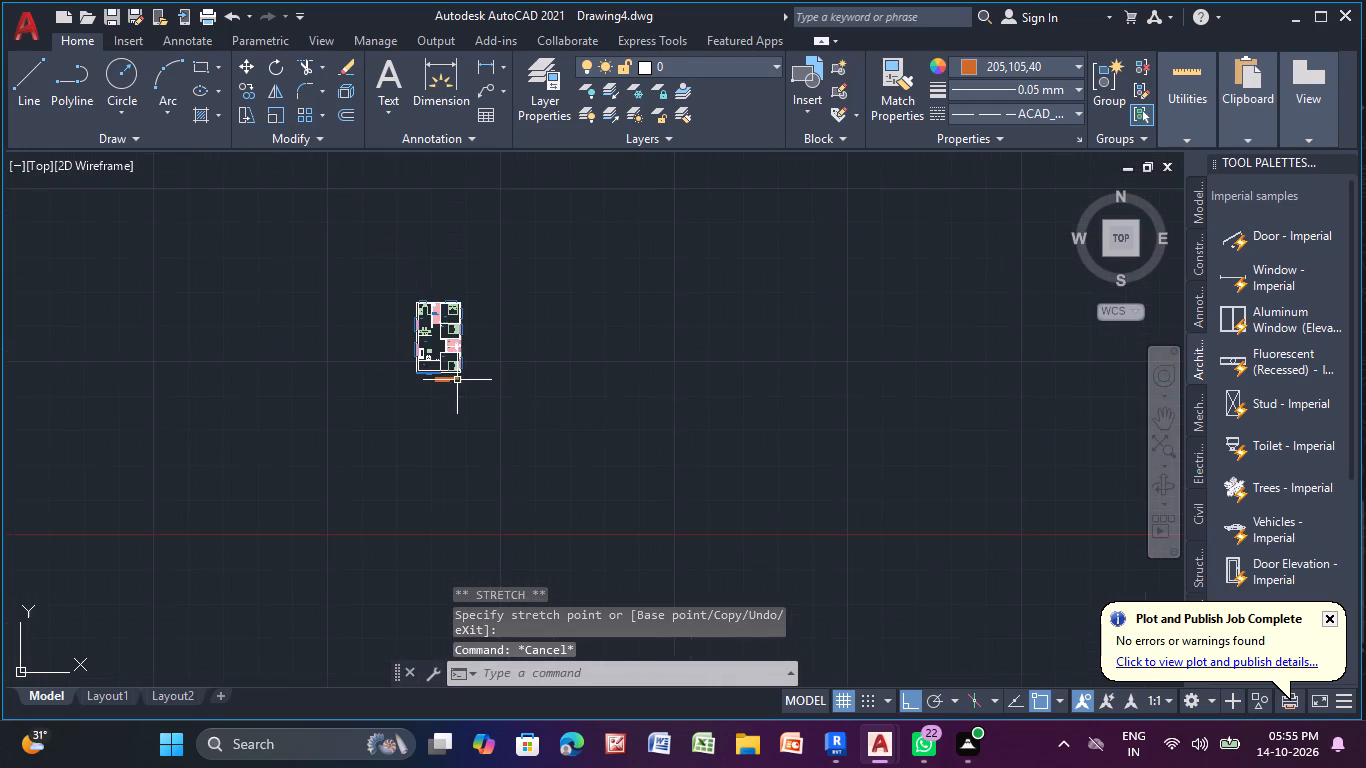
scroll(539, 381, "up", 4)
middle_click_drag(574, 354, 890, 326)
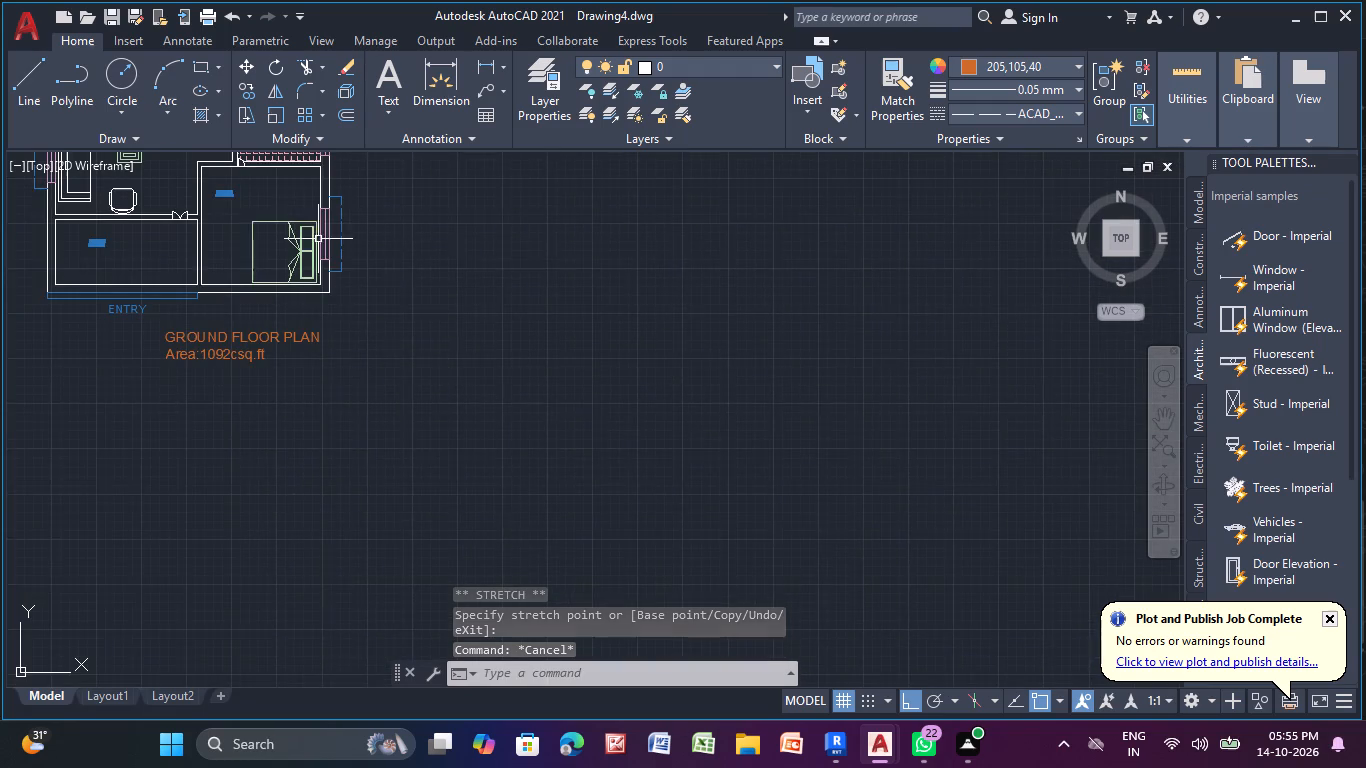
middle_click_drag(436, 350, 774, 414)
middle_click_drag(627, 333, 610, 488)
scroll(467, 271, "down", 1)
middle_click_drag(447, 313, 403, 402)
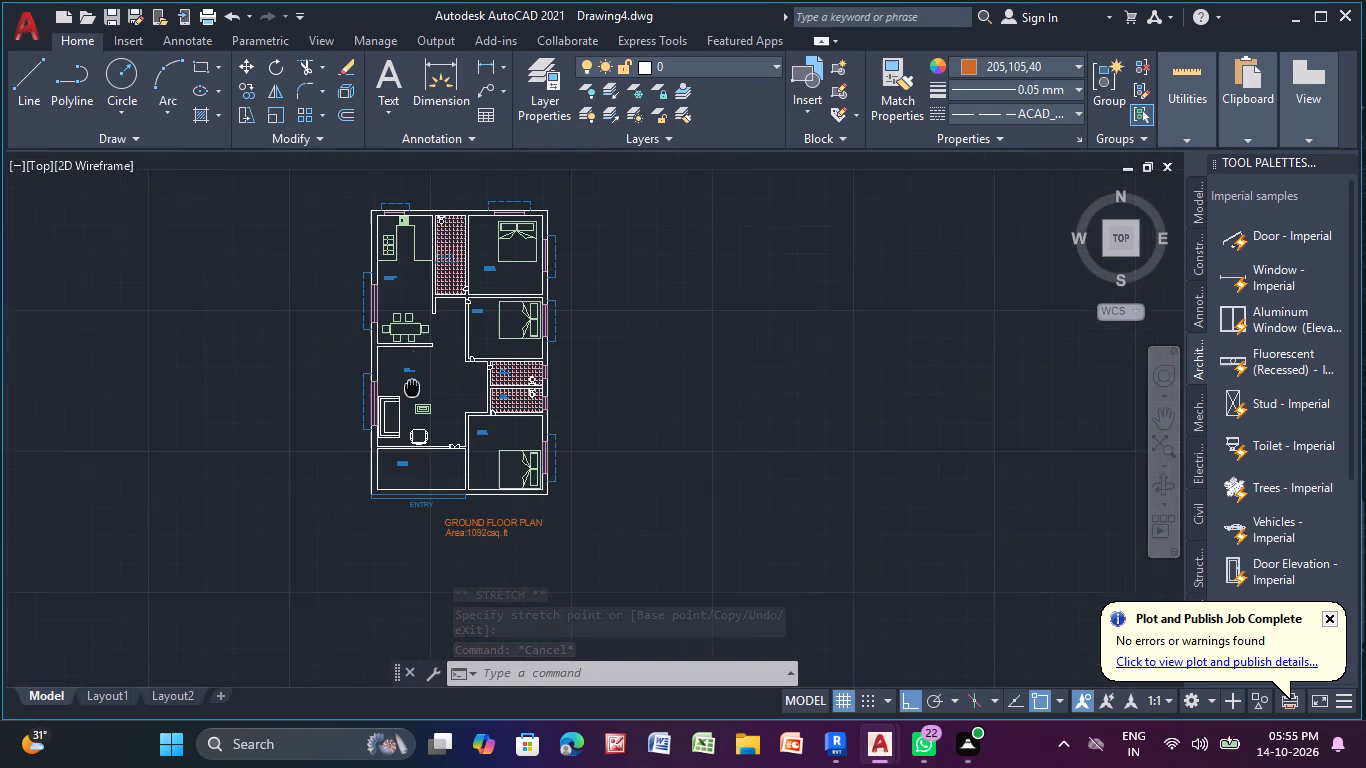
middle_click_drag(403, 402, 403, 404)
left_click(478, 60)
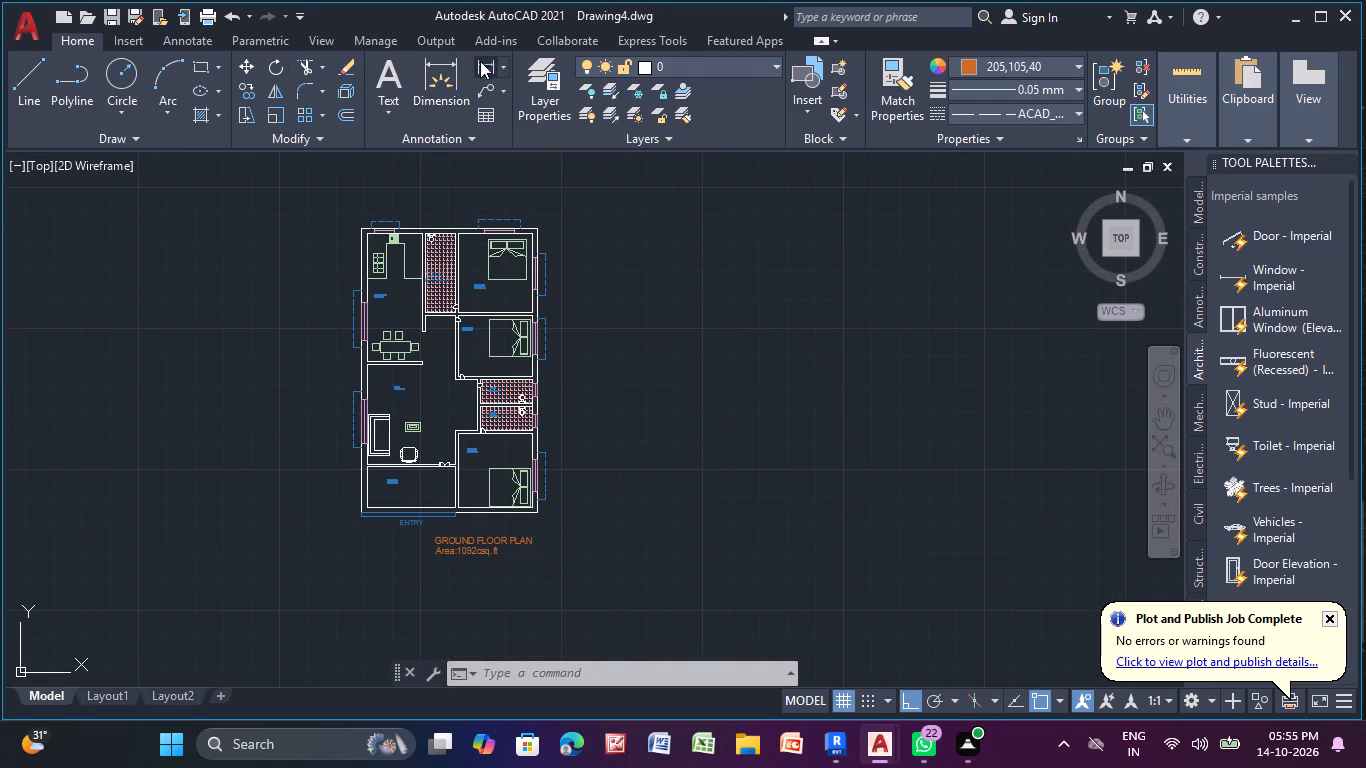
scroll(374, 215, "up", 3)
left_click(314, 264)
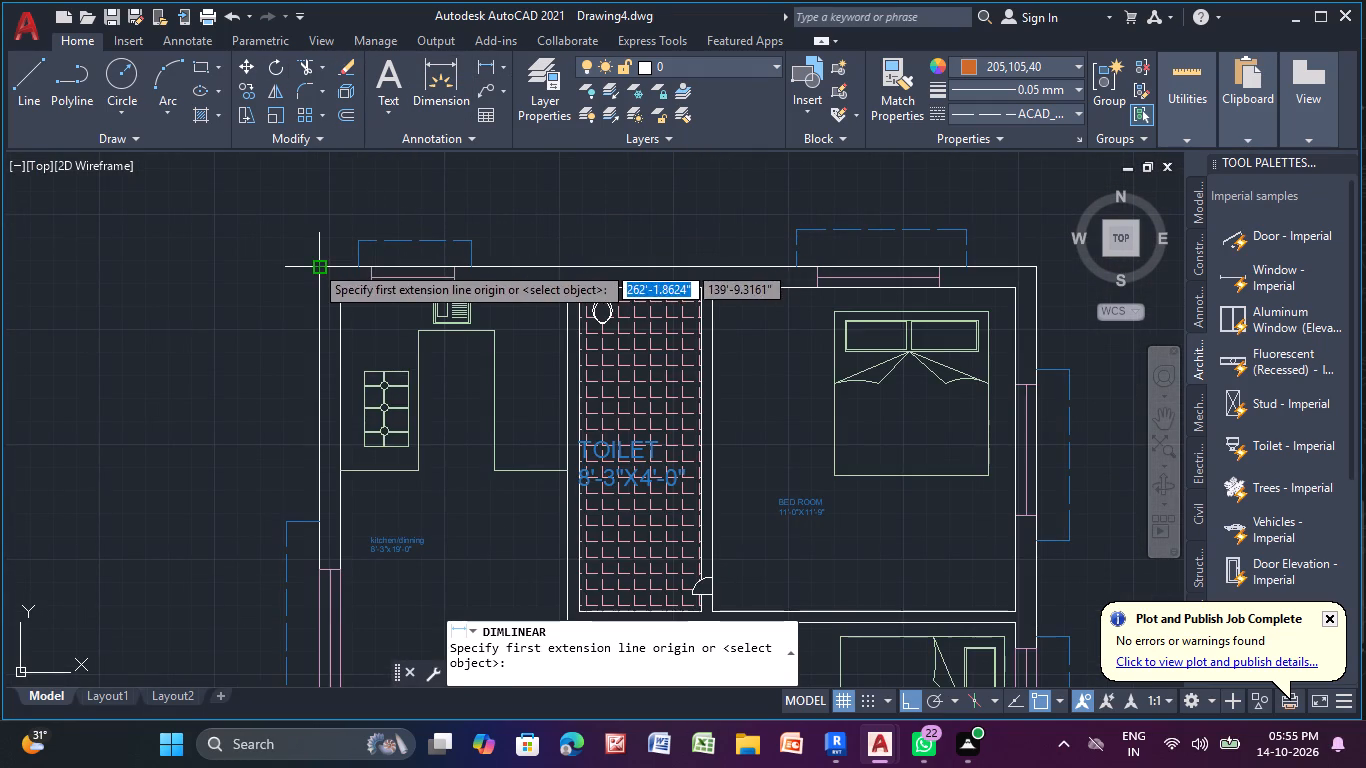
left_click(1039, 266)
left_click(1016, 195)
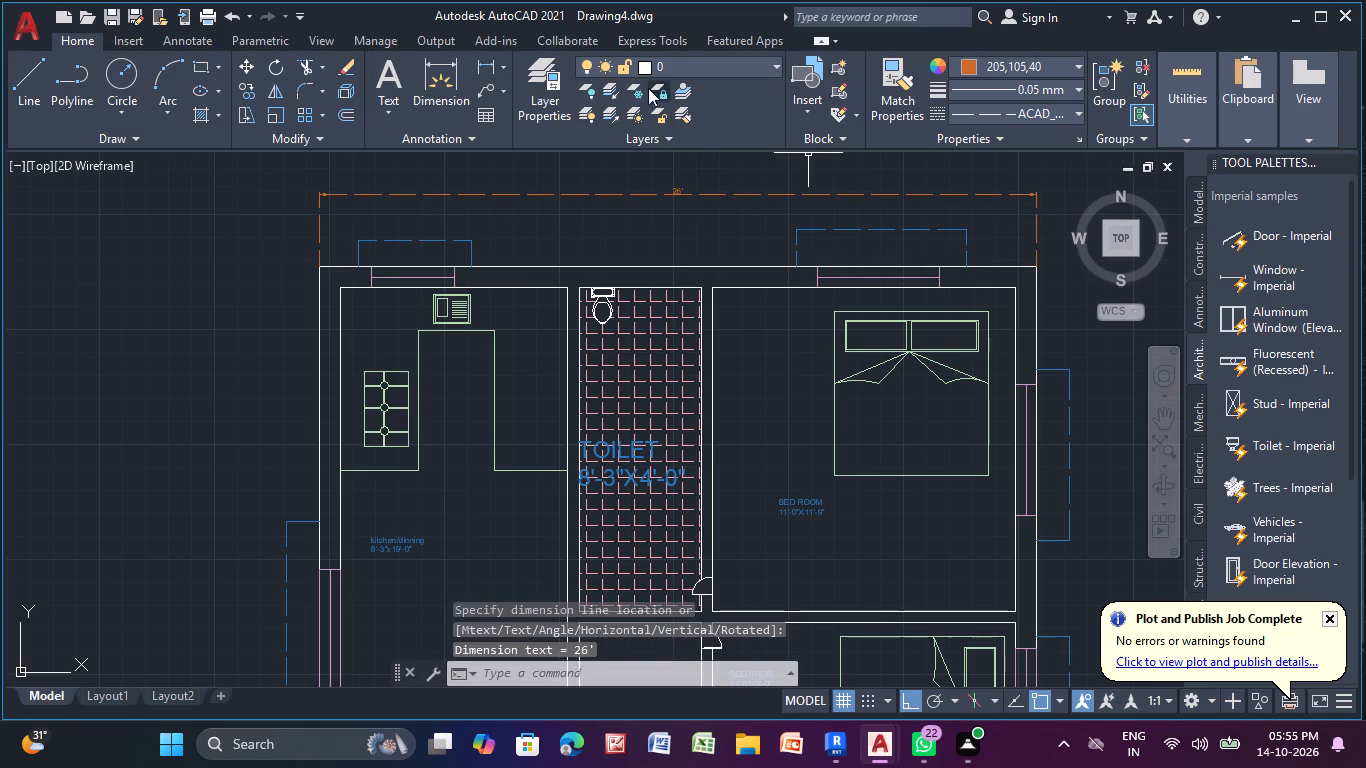
Add a linear dimension along the plan's full outer length, placed west of the dashed window outlines.
left_click(487, 67)
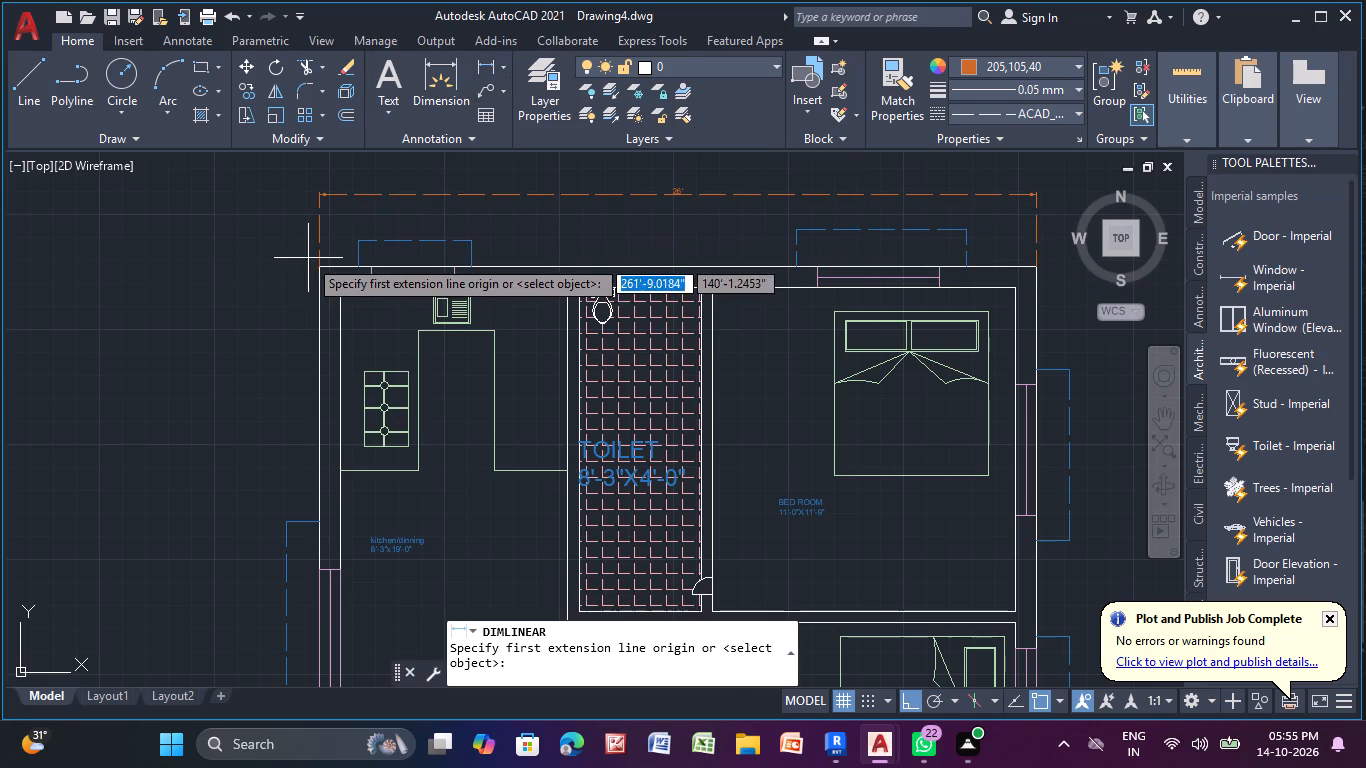
left_click_drag(317, 268, 320, 284)
middle_click_drag(316, 581, 284, 229)
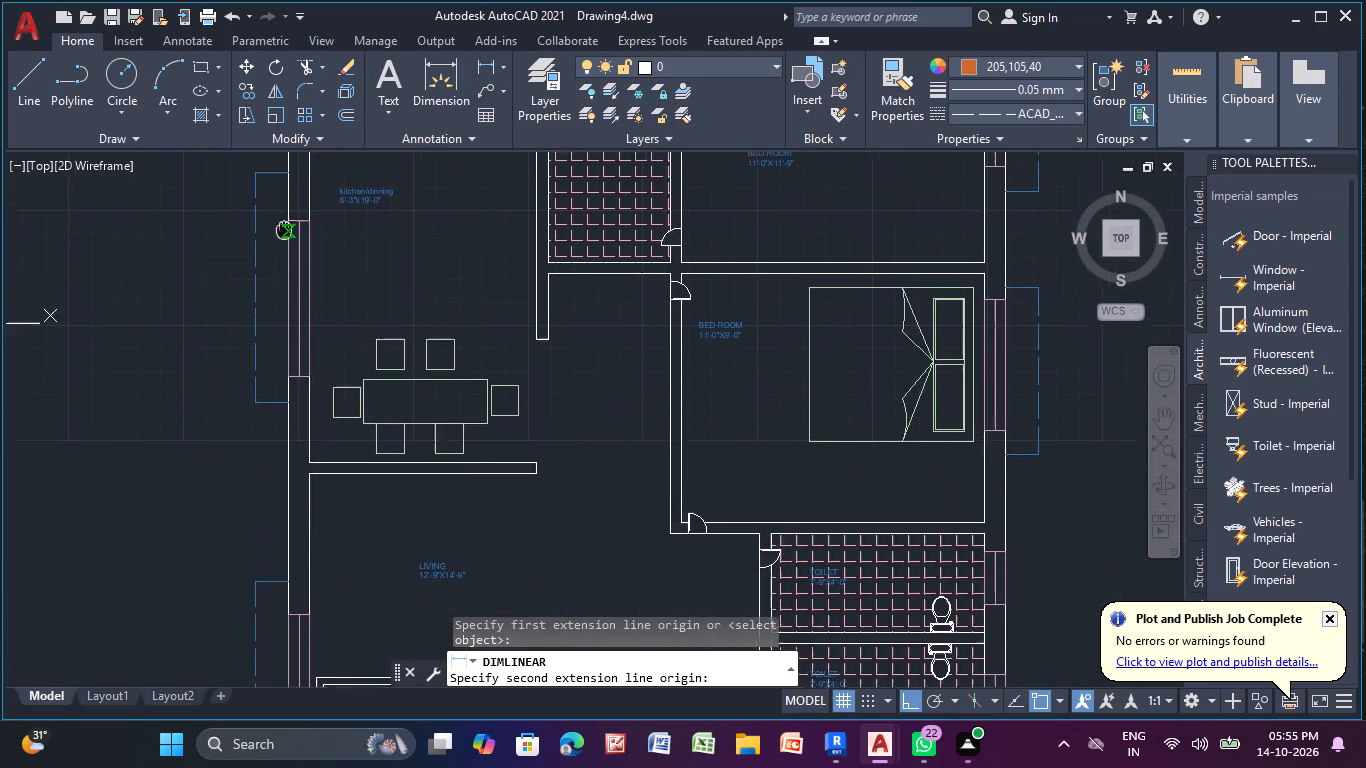
middle_click_drag(284, 229, 282, 226)
scroll(307, 543, "down", 1)
middle_click_drag(307, 543, 159, 142)
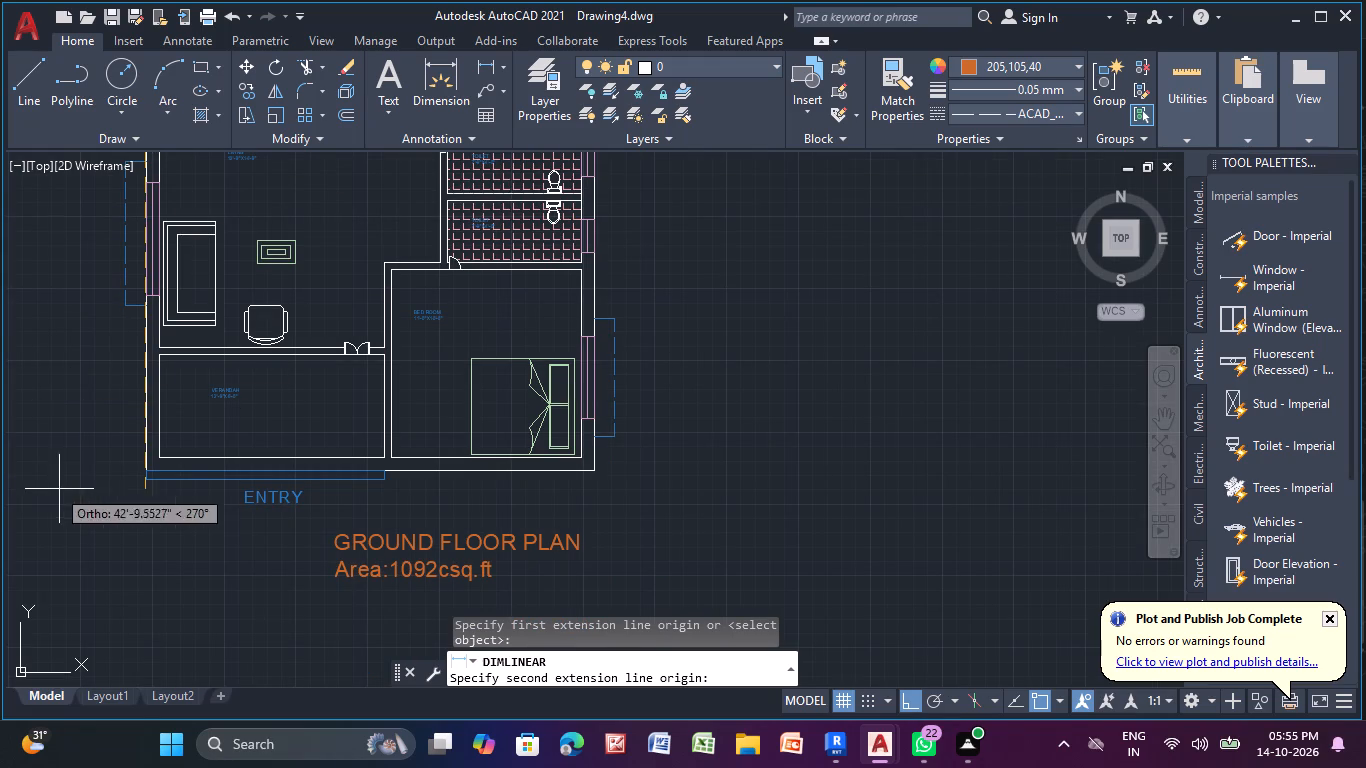
scroll(146, 474, "up", 4)
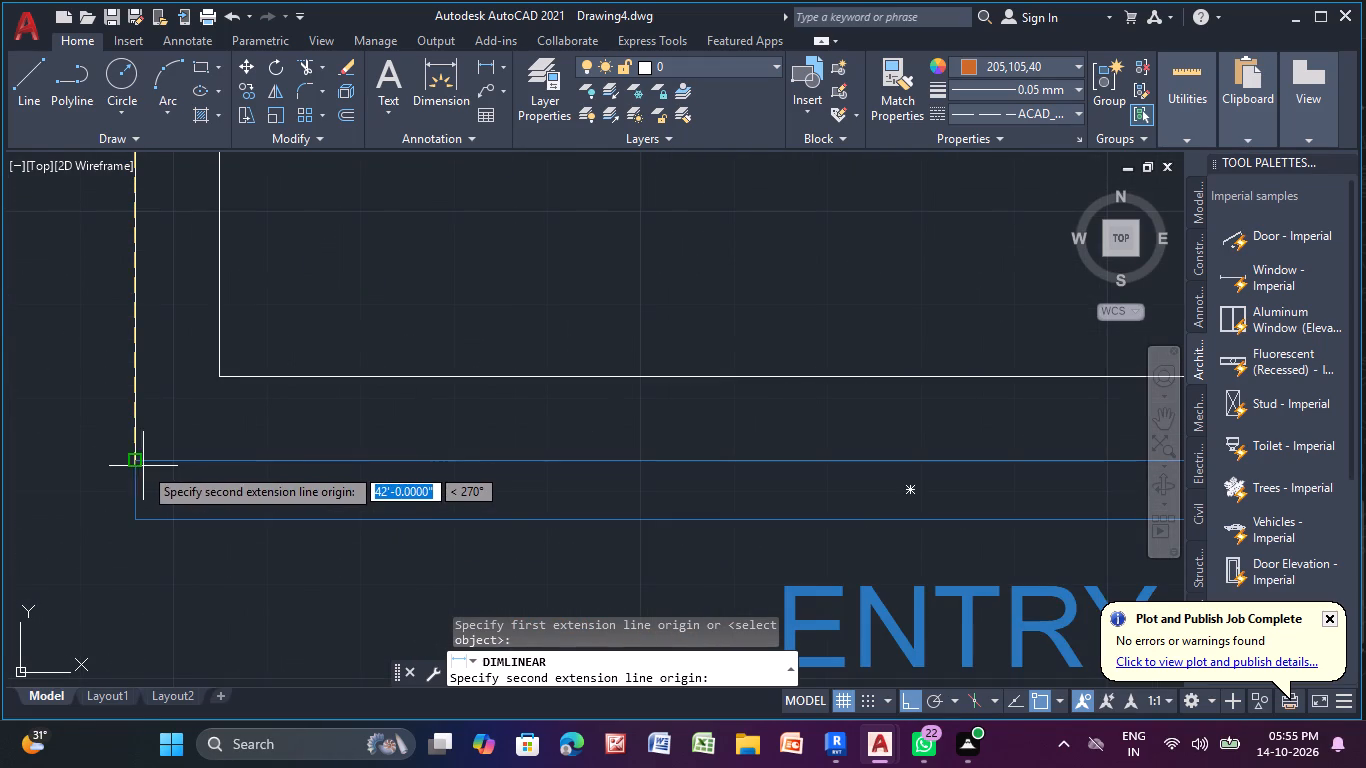
left_click(137, 464)
scroll(68, 476, "down", 1)
middle_click_drag(68, 476, 369, 513)
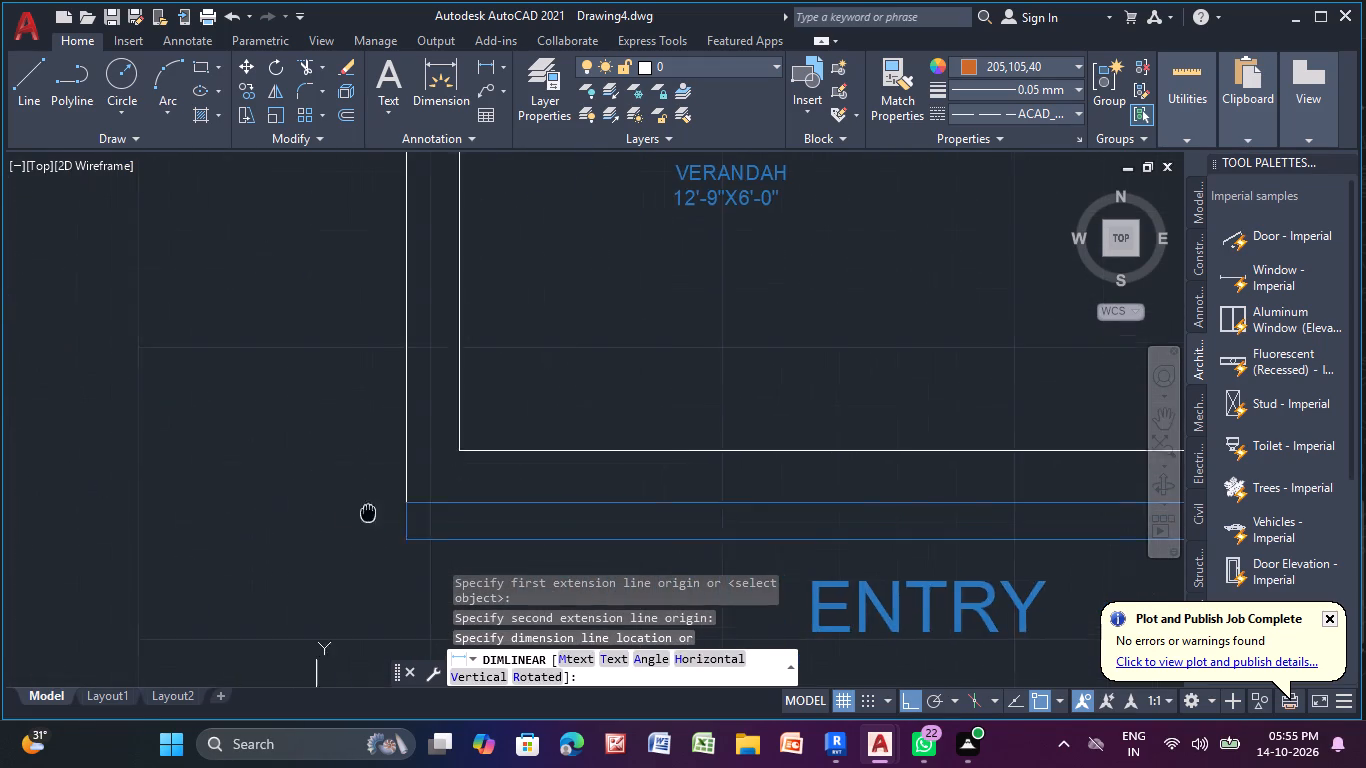
middle_click_drag(369, 513, 371, 515)
scroll(356, 519, "down", 2)
left_click(328, 524)
scroll(324, 518, "down", 4)
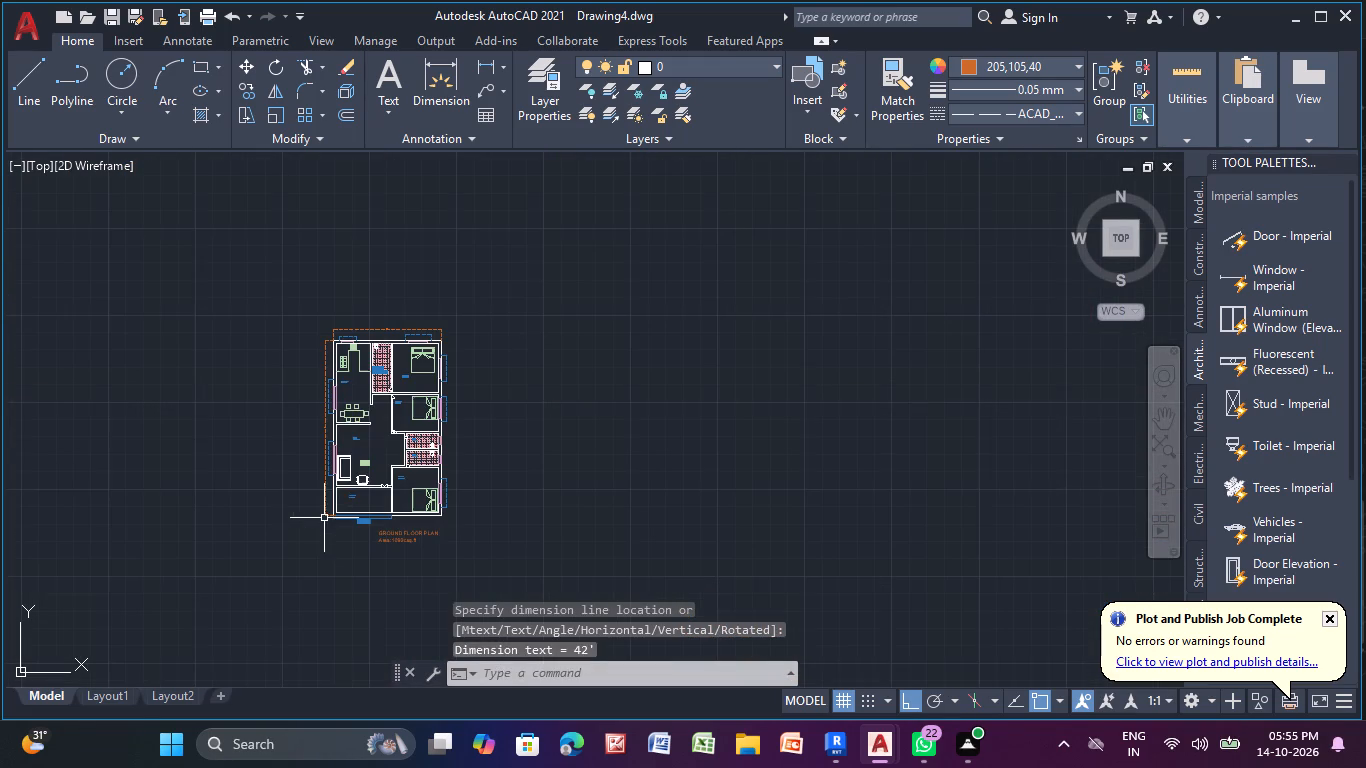
Review the whole ground floor plan with its overall exterior dimensions, room labels and title.
middle_click_drag(282, 509, 185, 454)
scroll(185, 454, "up", 1)
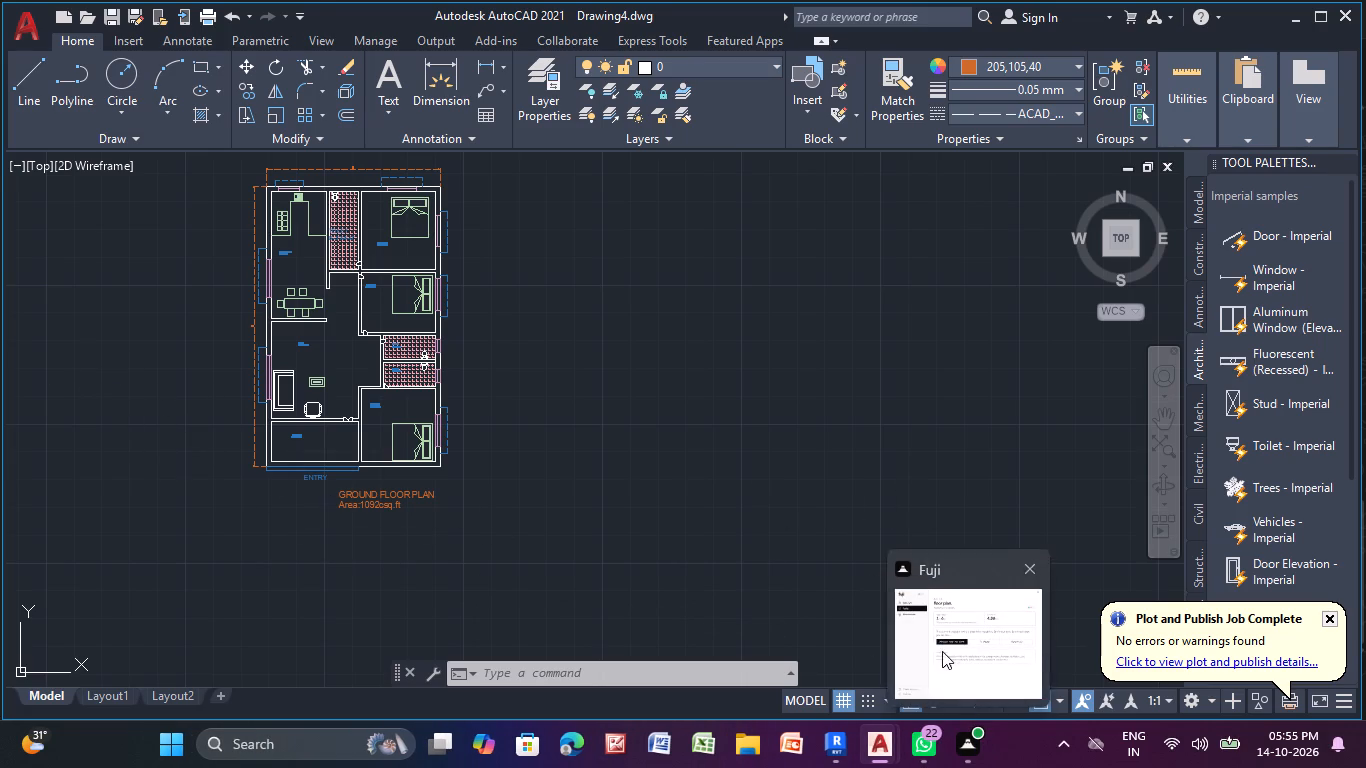
middle_click_drag(344, 256, 336, 282)
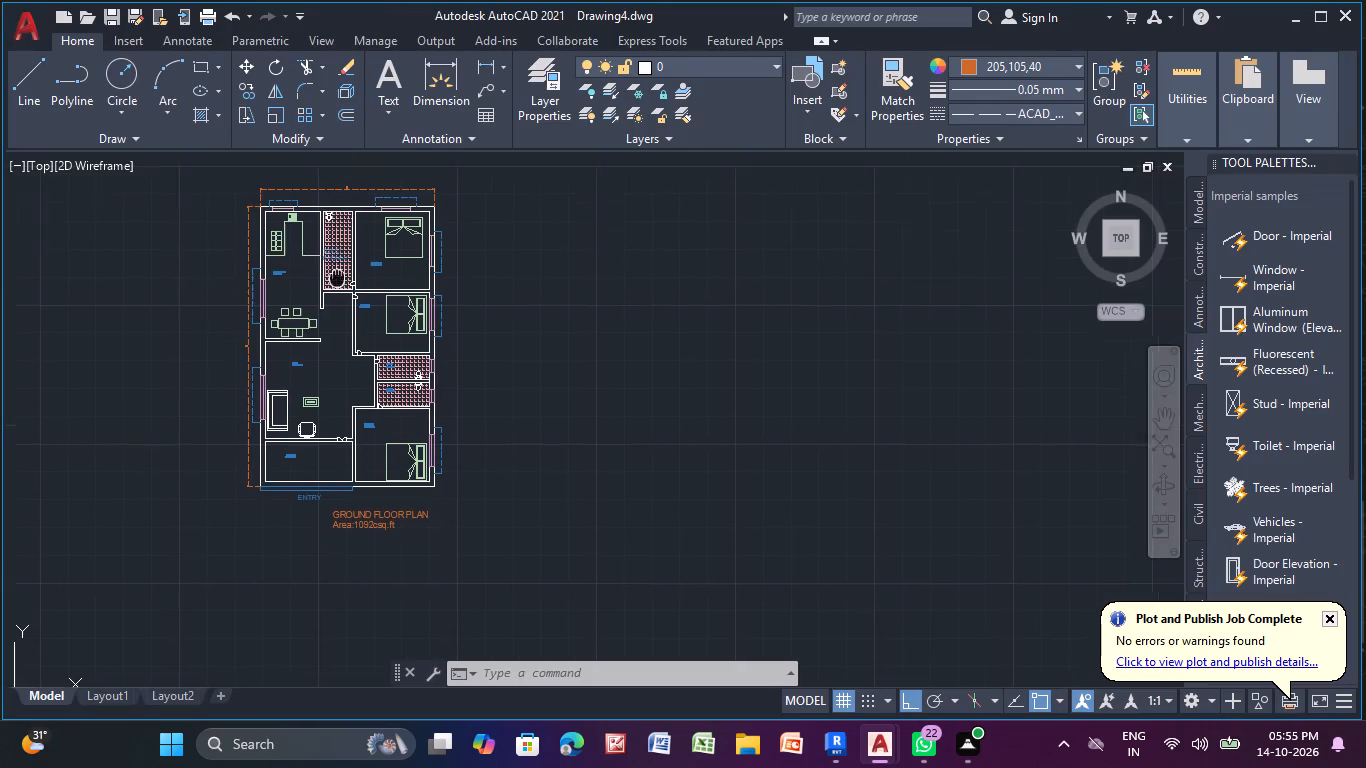
middle_click_drag(336, 282, 311, 342)
scroll(297, 339, "up", 2)
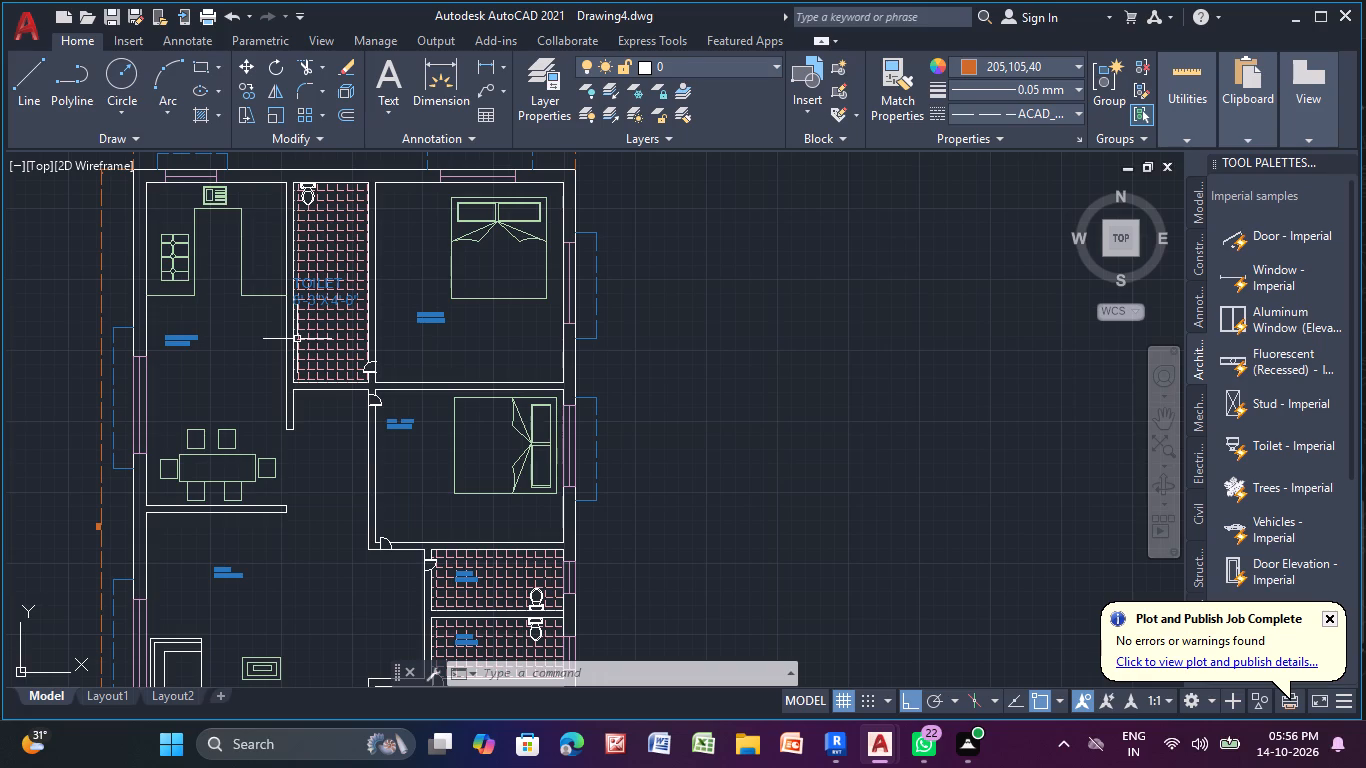
scroll(297, 339, "down", 1)
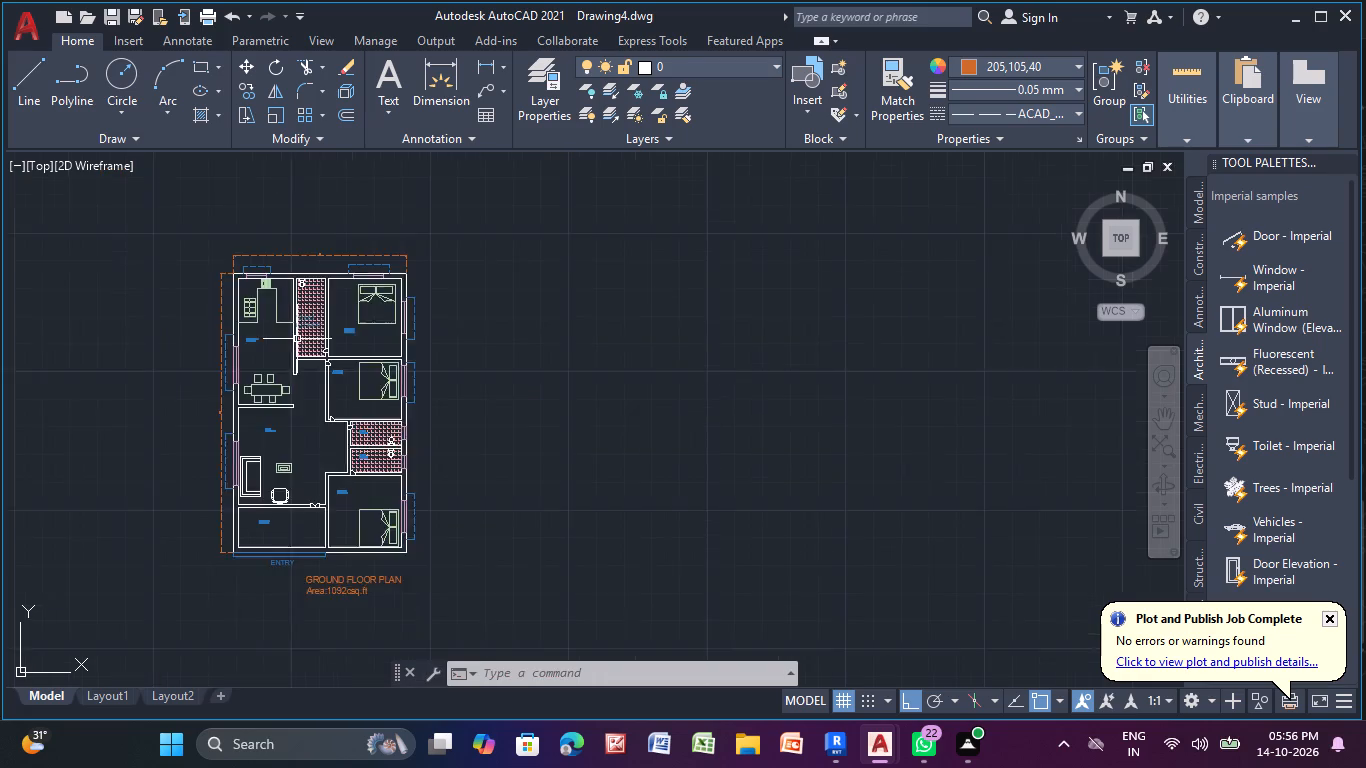
scroll(297, 339, "down", 2)
middle_click_drag(344, 251, 510, 189)
scroll(542, 248, "up", 2)
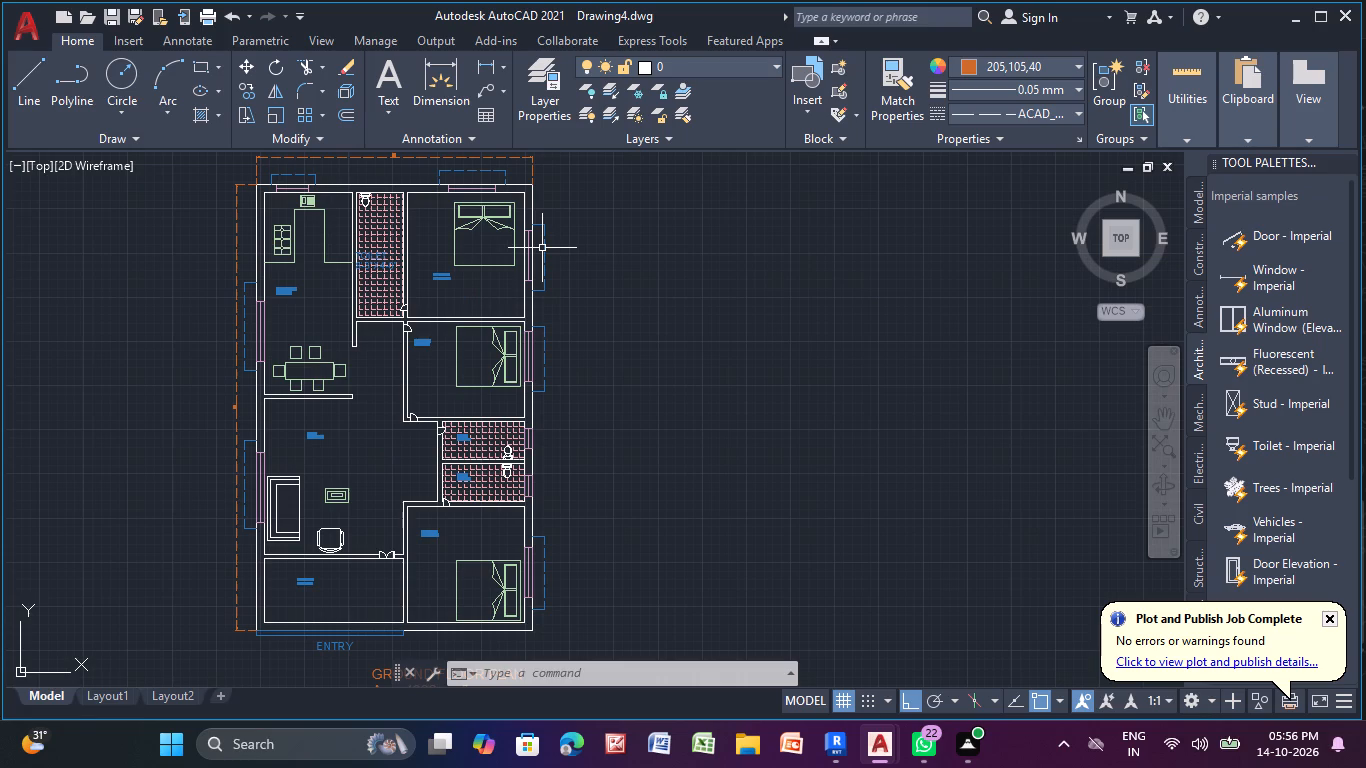
Save the drawing under the new name 14-7 in the Documents folder, as an AutoCAD 2018 drawing.
left_click(26, 24)
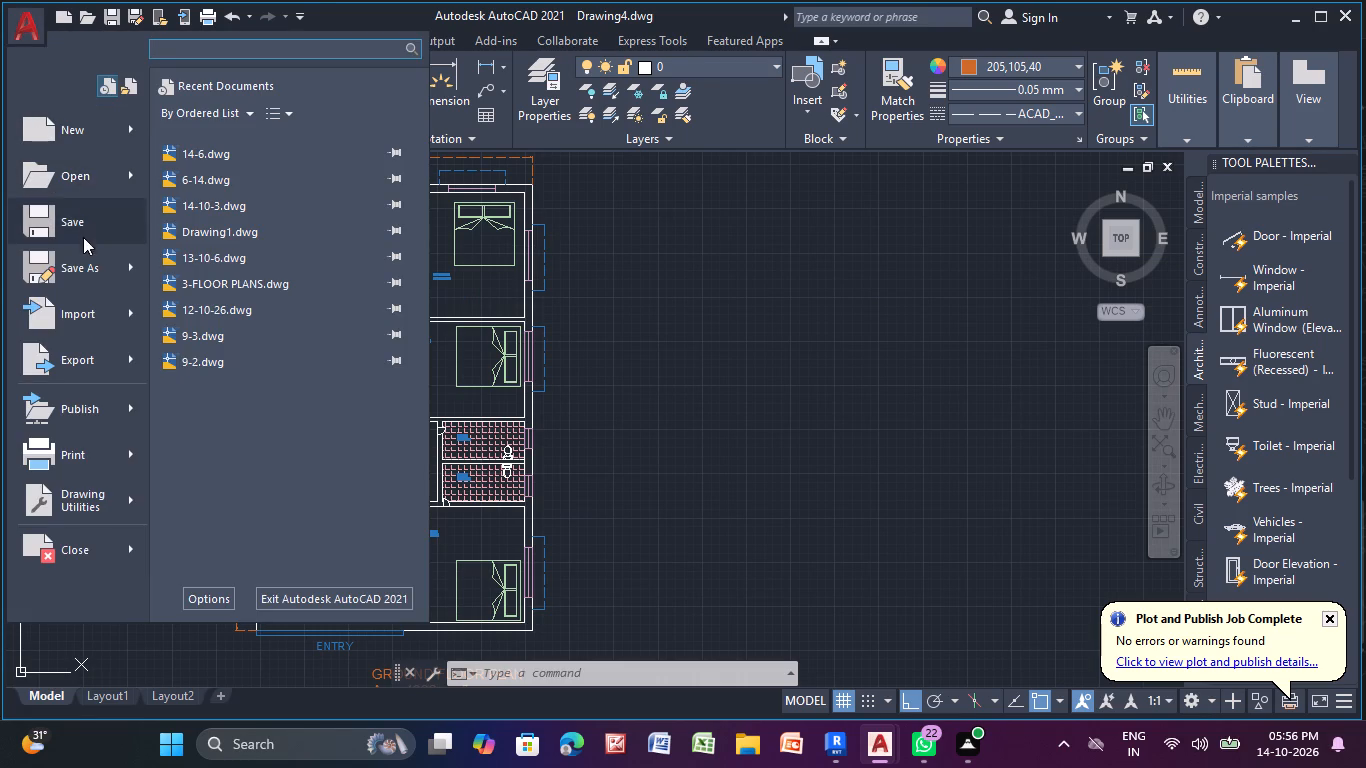
left_click(68, 278)
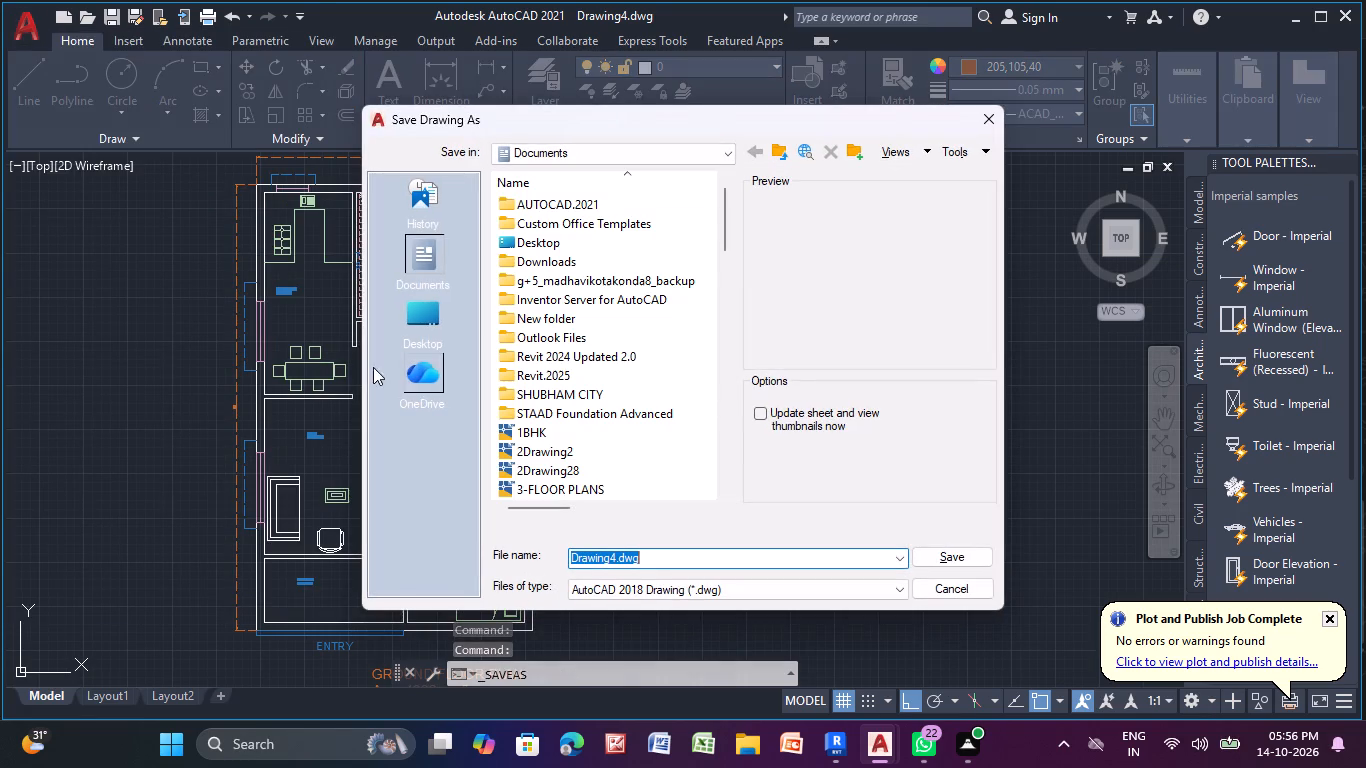
left_click(686, 552)
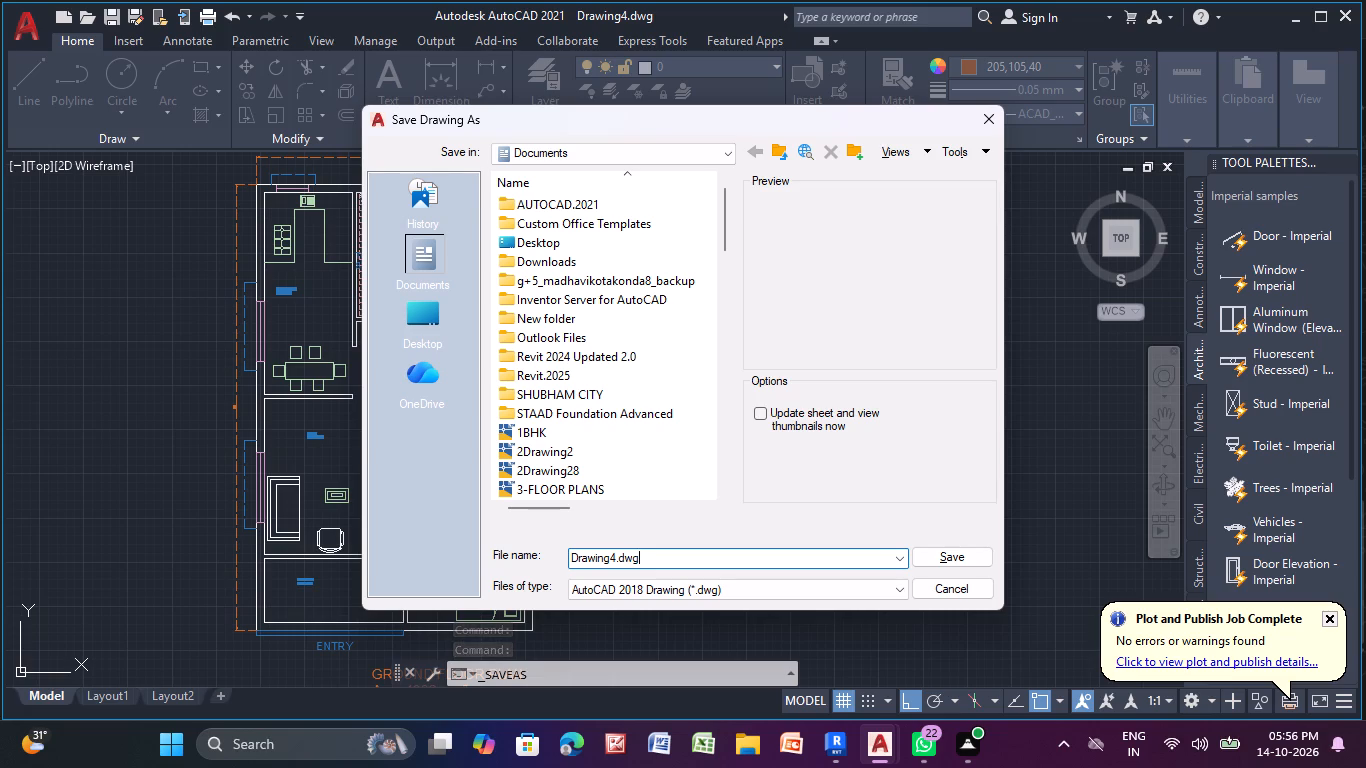
key("BackSpace")
key("BackSpace")
key("BackSpace")
key("BackSpace")
key("BackSpace")
key("BackSpace")
key("BackSpace")
key("BackSpace")
key("BackSpace")
key("BackSpace")
key("BackSpace")
key("BackSpace")
key("BackSpace")
key("BackSpace")
key("BackSpace")
key("BackSpace")
key("BackSpace")
key("BackSpace")
key("BackSpace")
key("BackSpace")
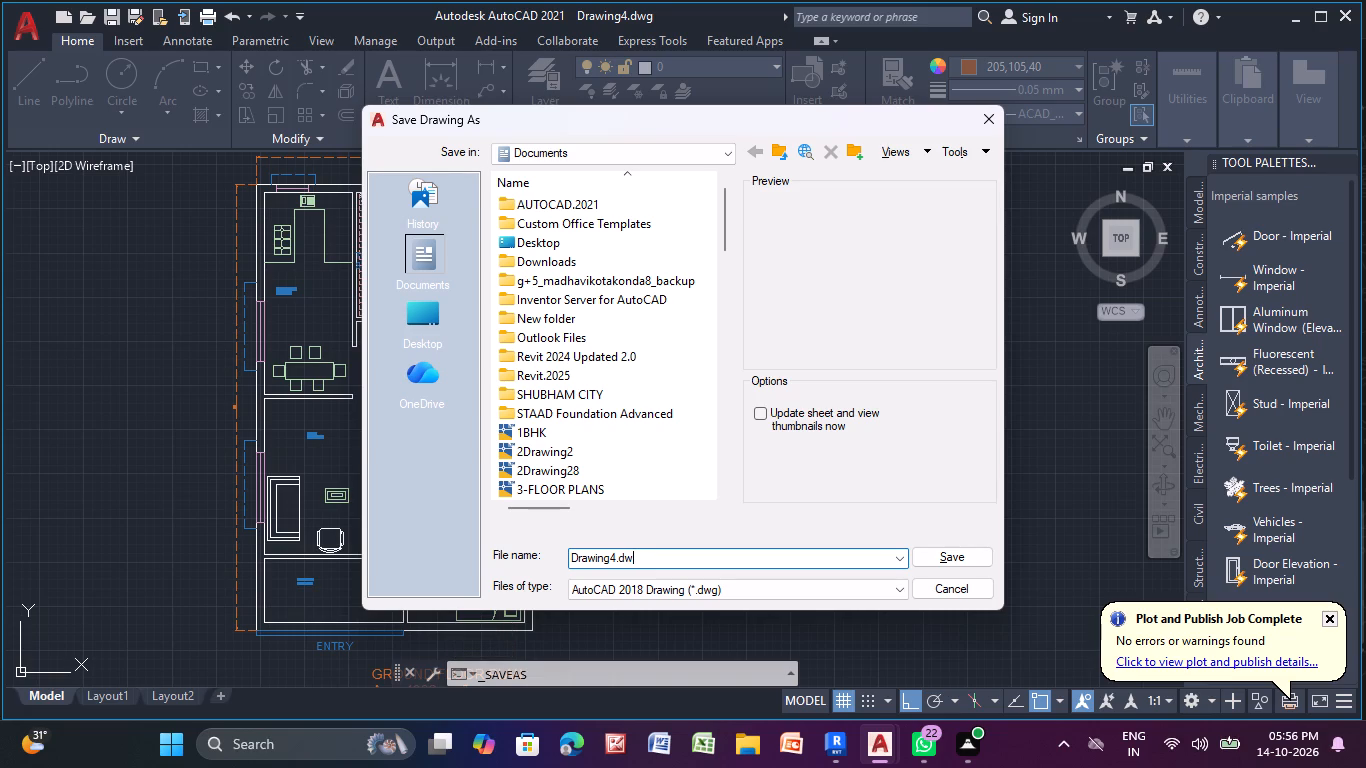
key("1")
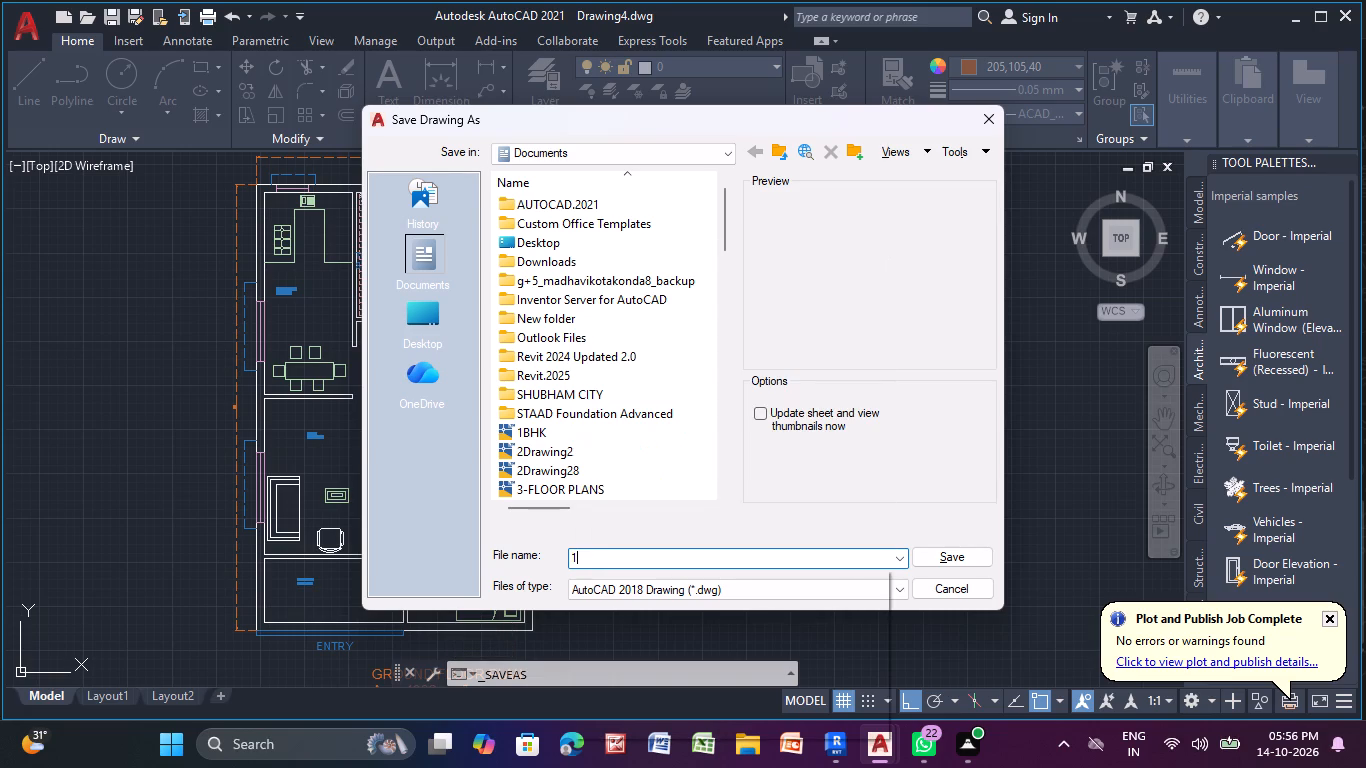
key("4")
key("minus")
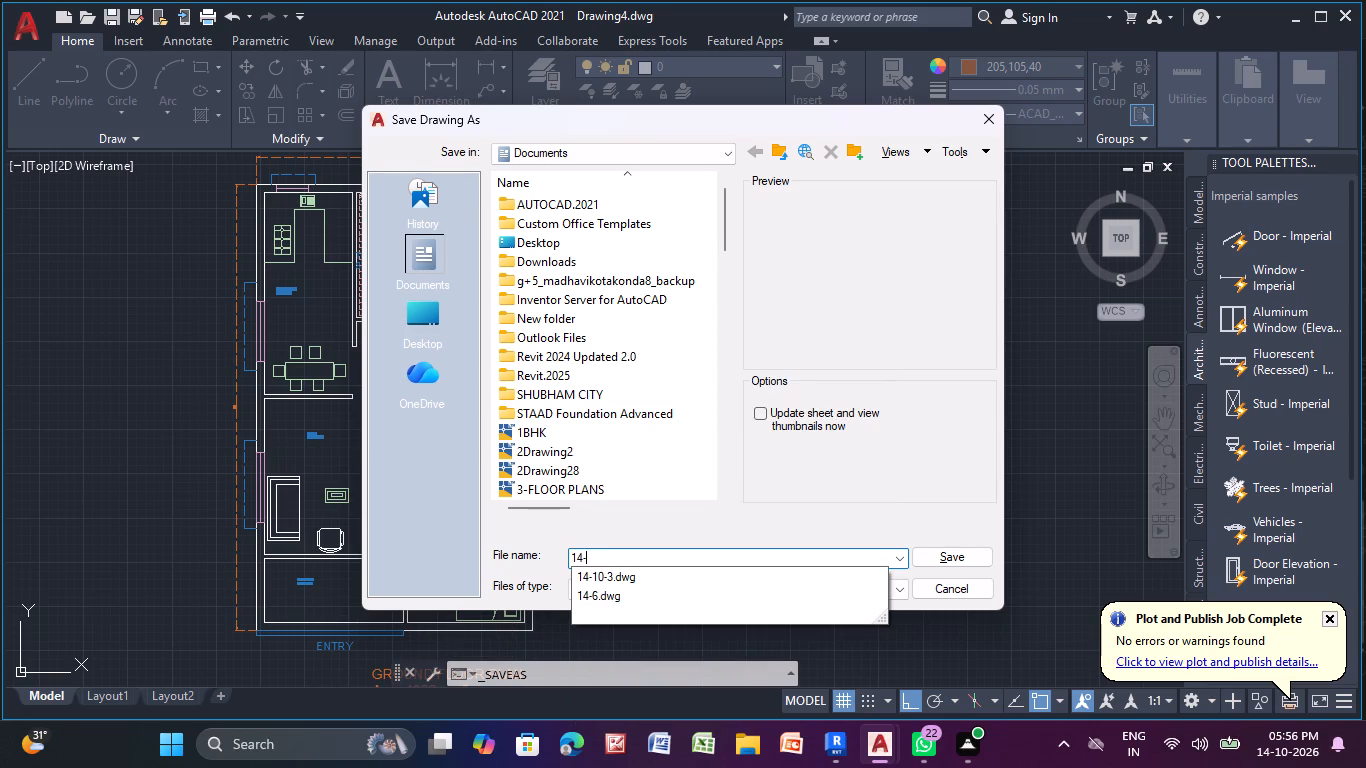
key("7")
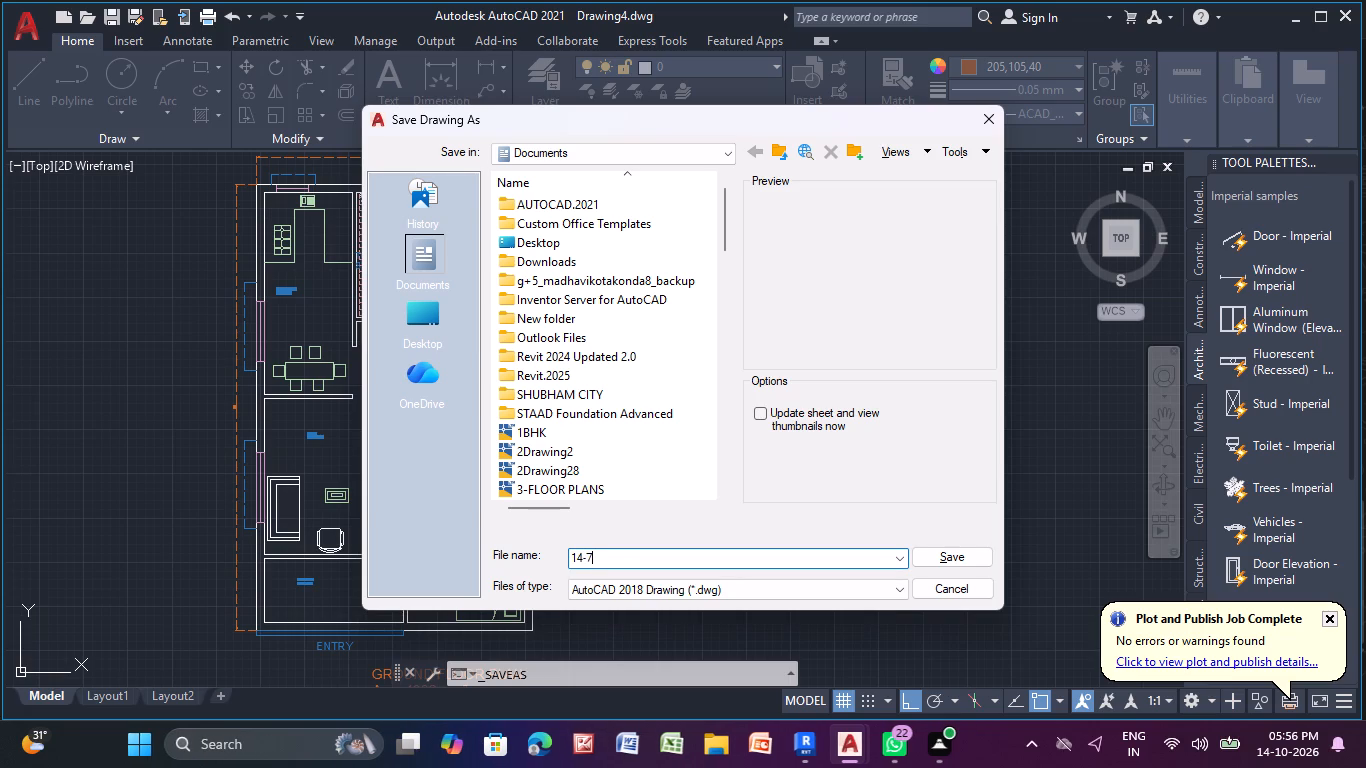
left_click(958, 562)
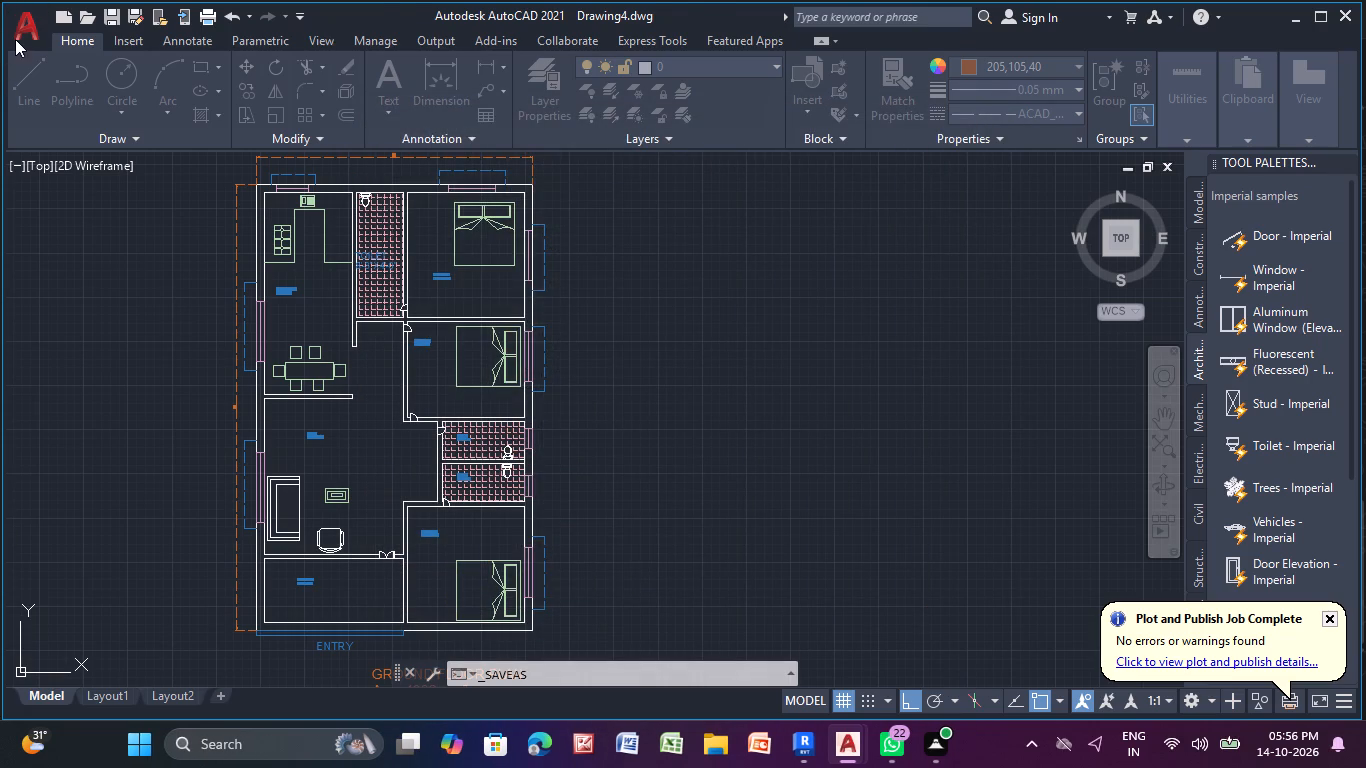
Save the 14-7 drawing again and dismiss the web and mobile apps notice.
left_click(30, 24)
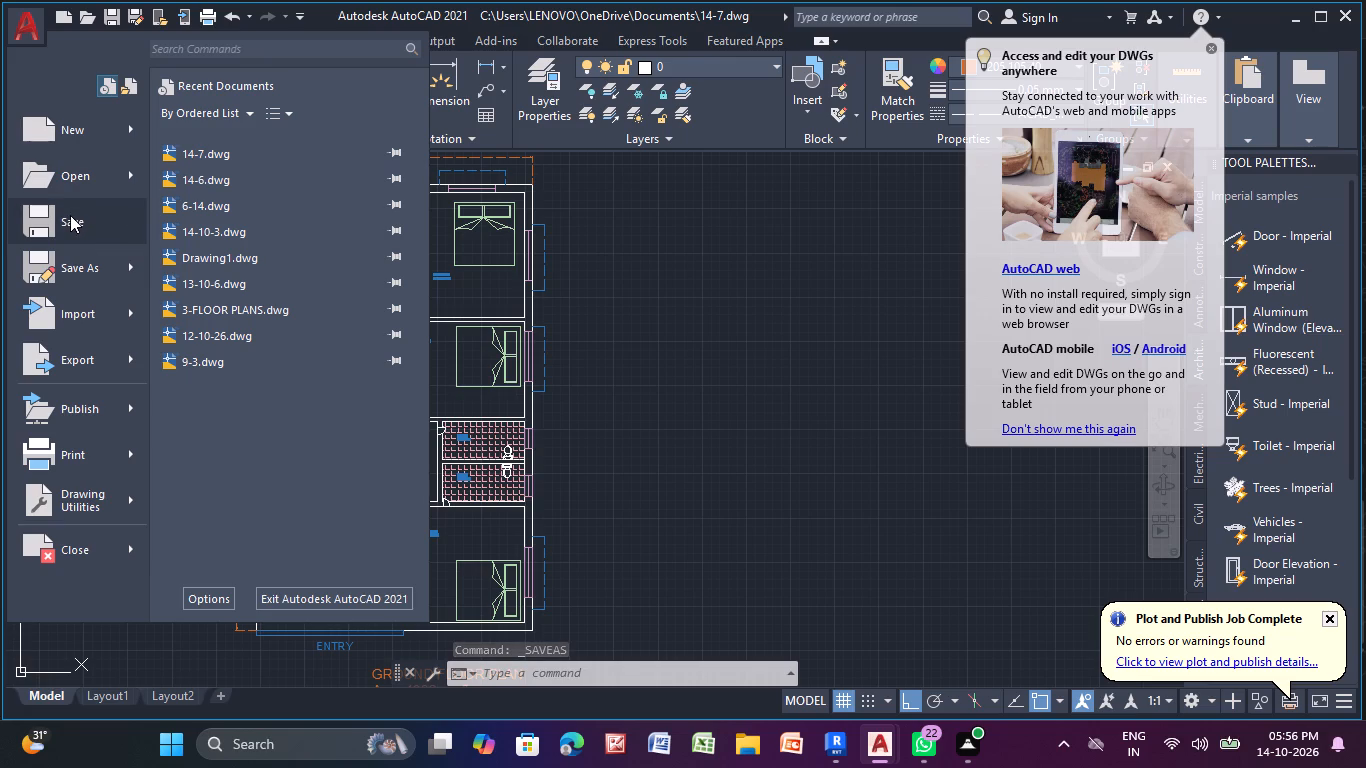
left_click(70, 215)
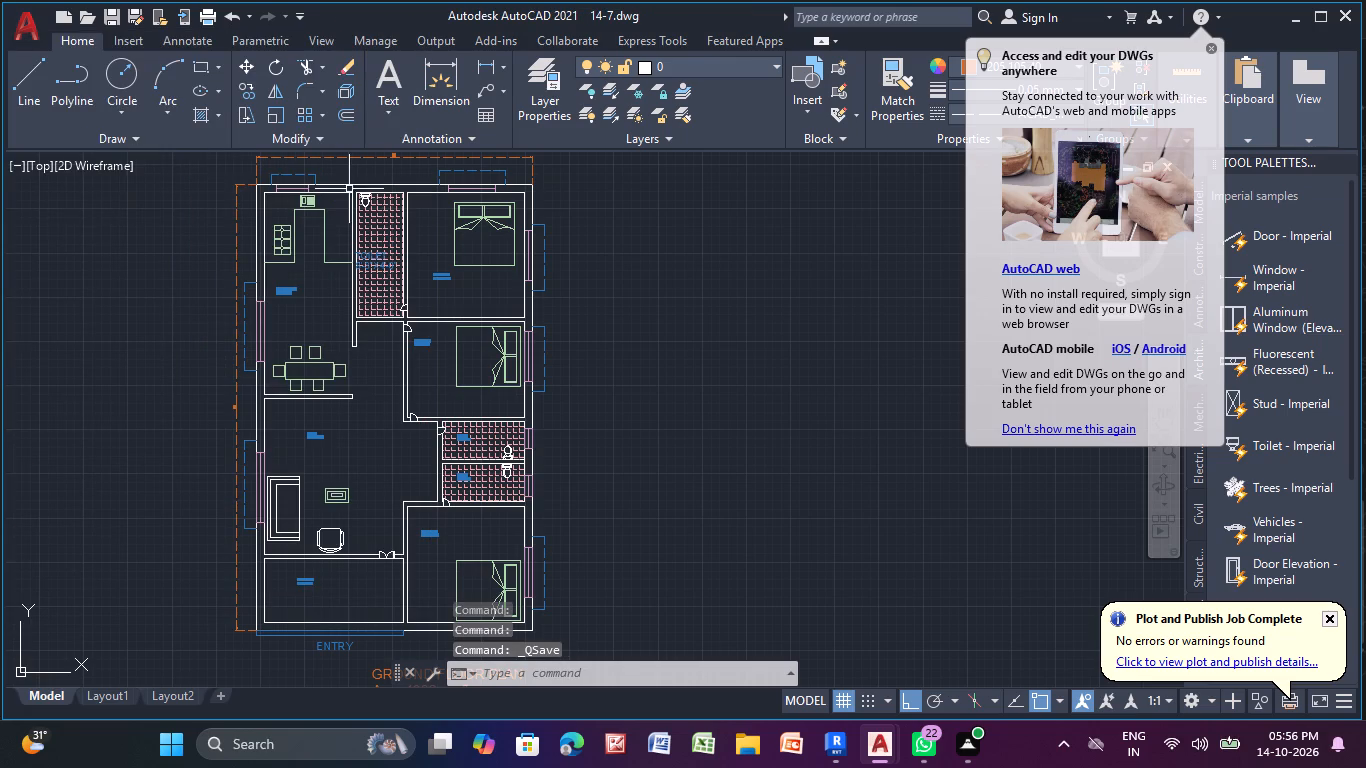
left_click(1211, 49)
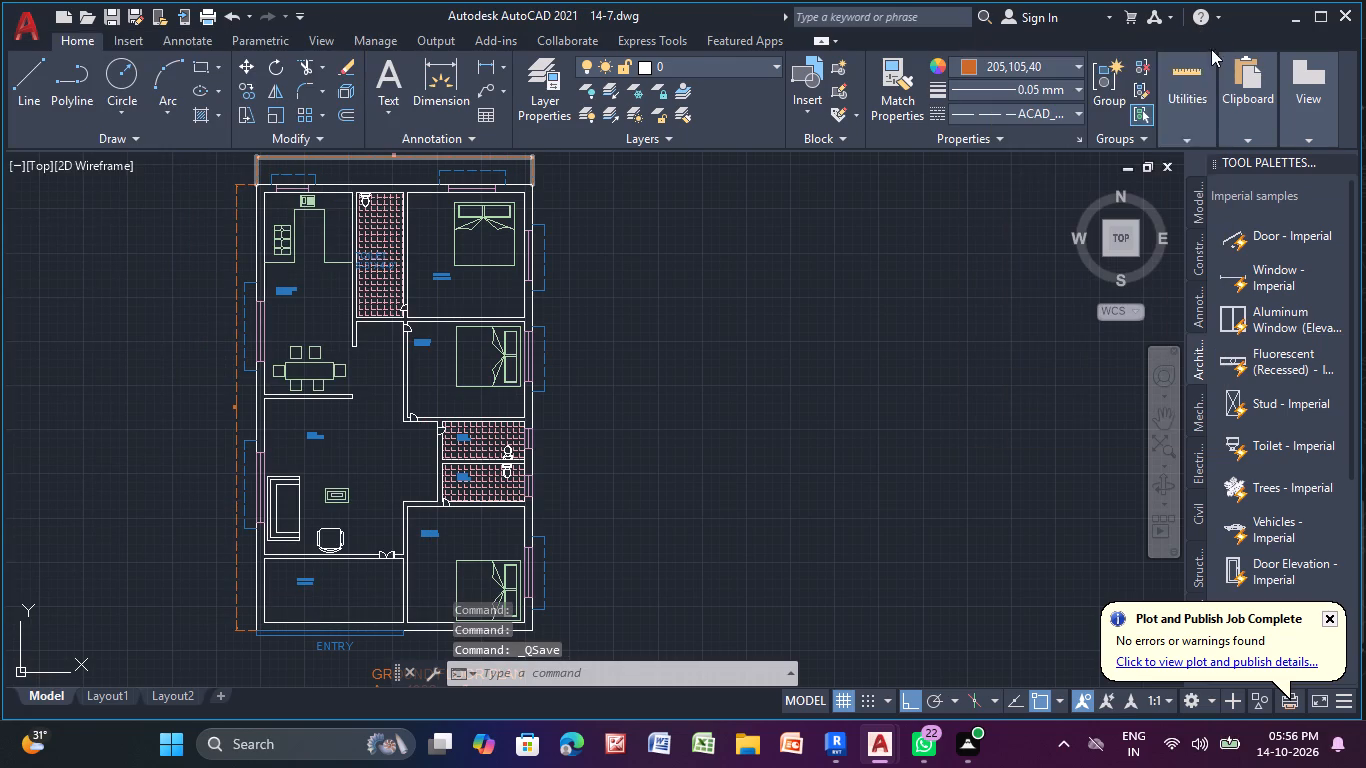
Save a copy of the drawing under the same name 14-7 in Documents, replacing the existing file.
left_click(36, 30)
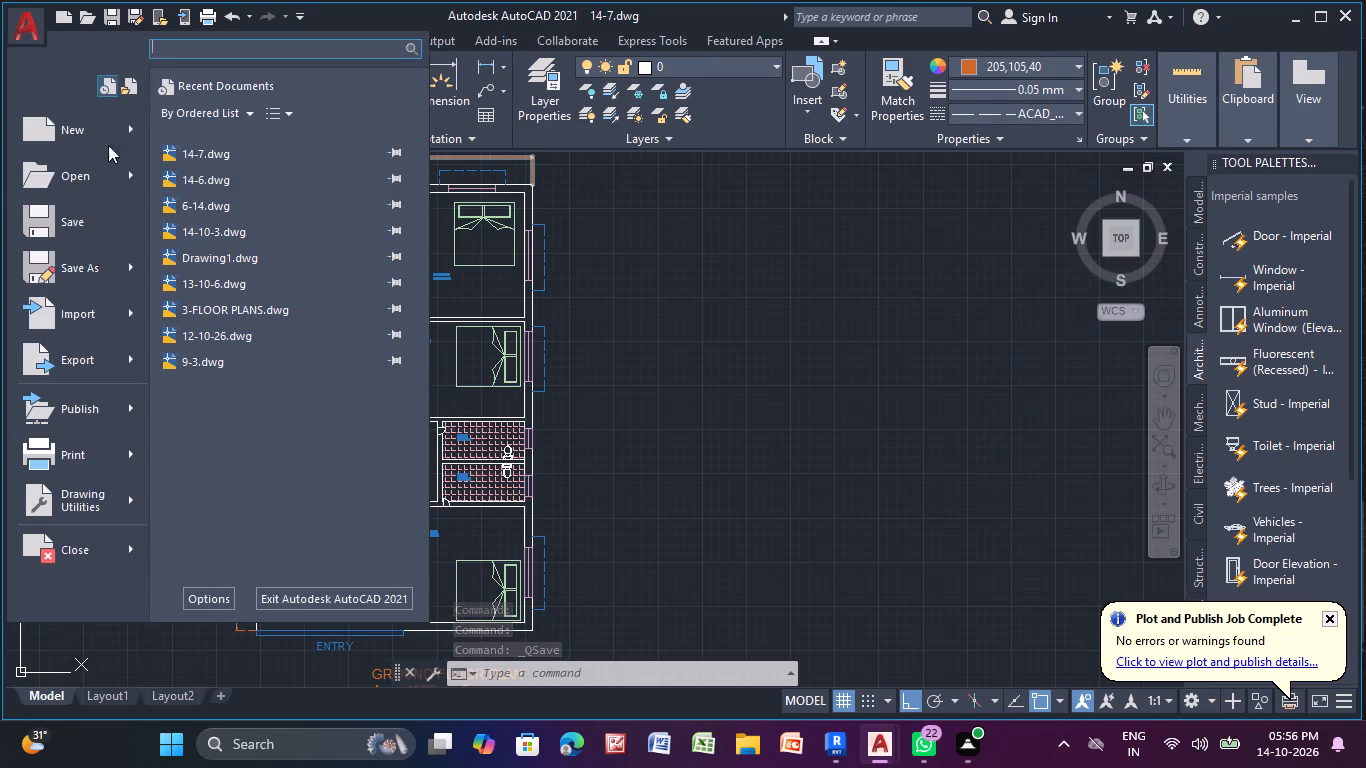
left_click(97, 269)
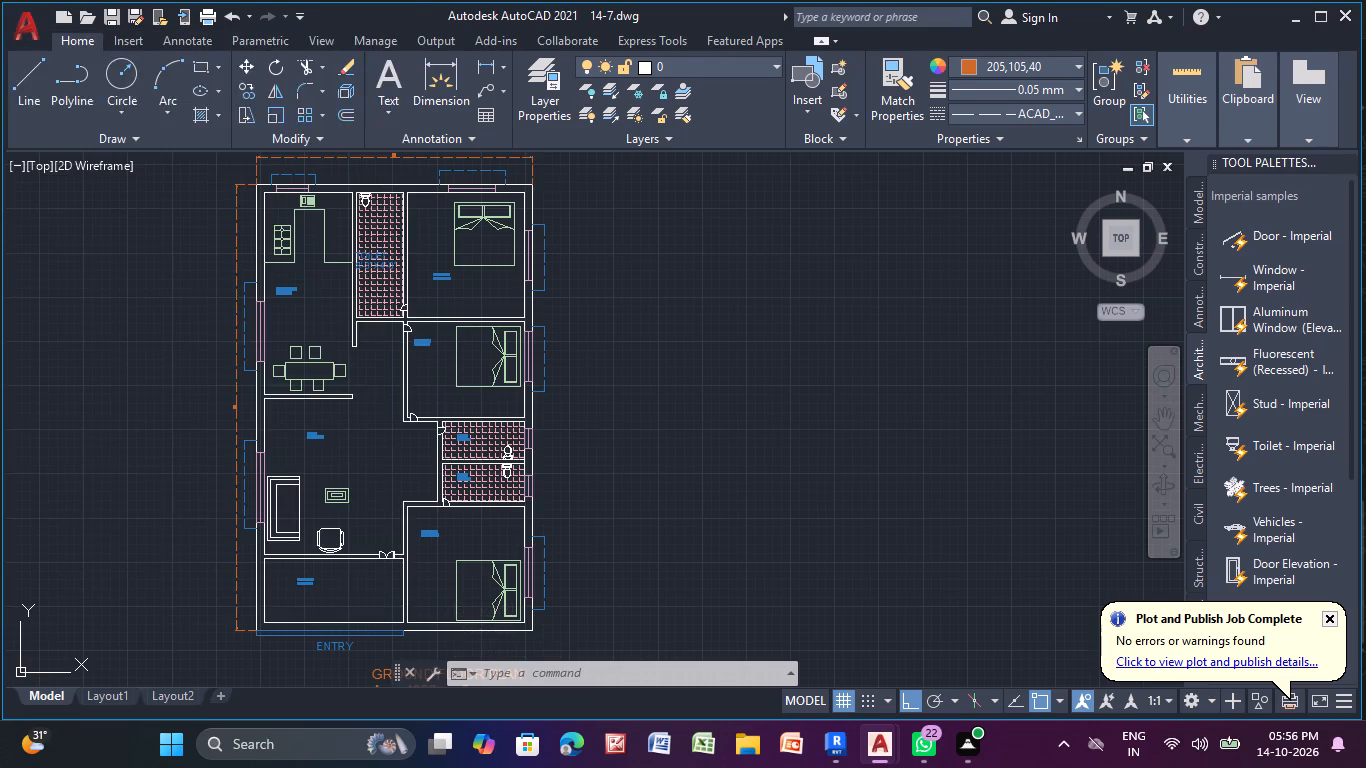
left_click(962, 551)
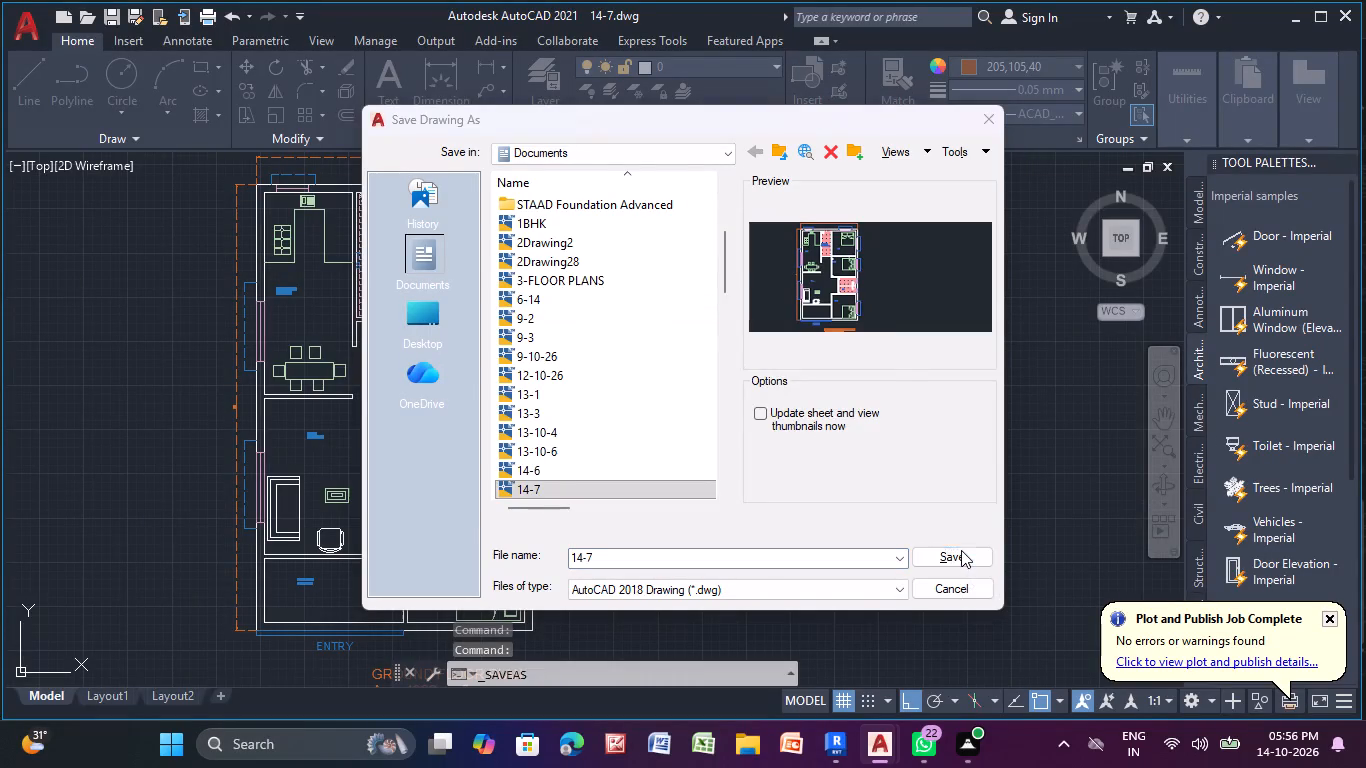
left_click(663, 412)
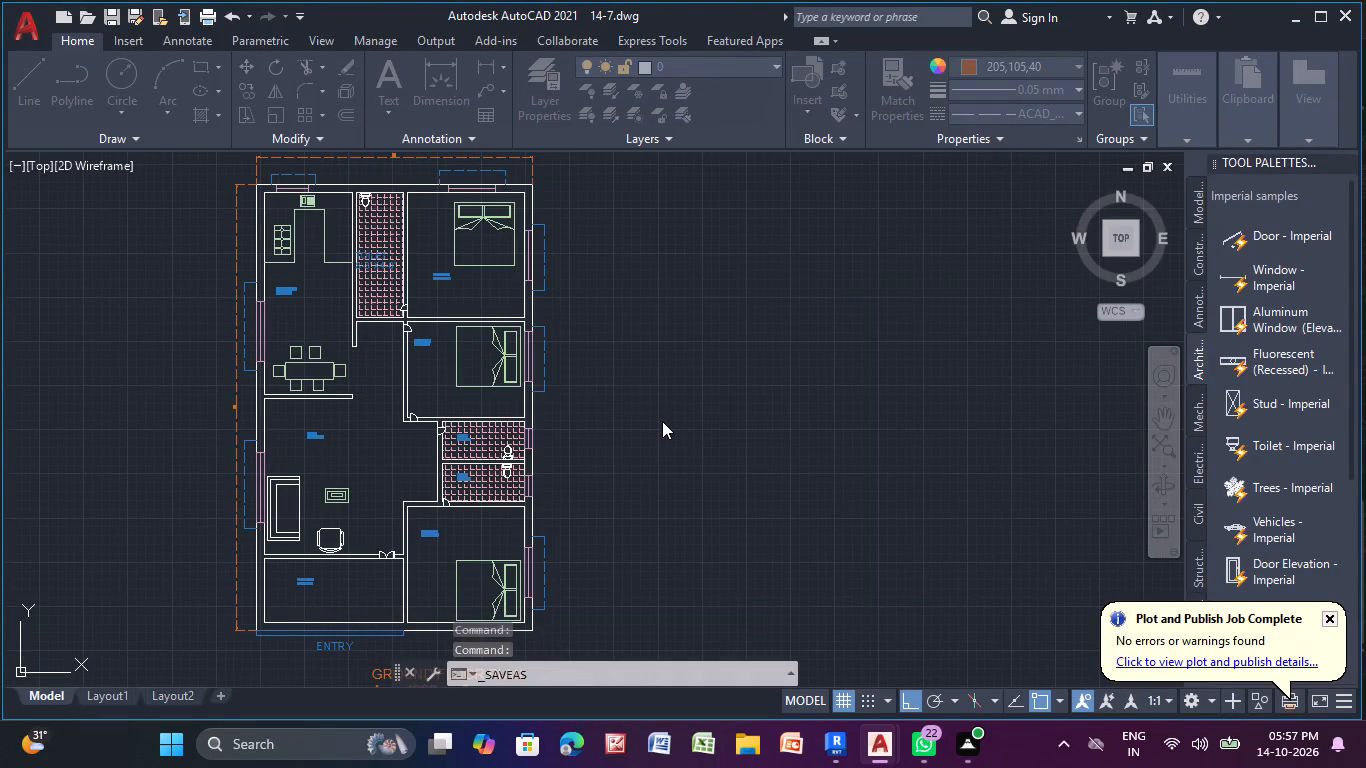
Open the plot settings for the model and try to plot its displayed area on ISO A4 portrait with no plotter assigned.
scroll(661, 421, "down", 1)
middle_click_drag(661, 421, 632, 382)
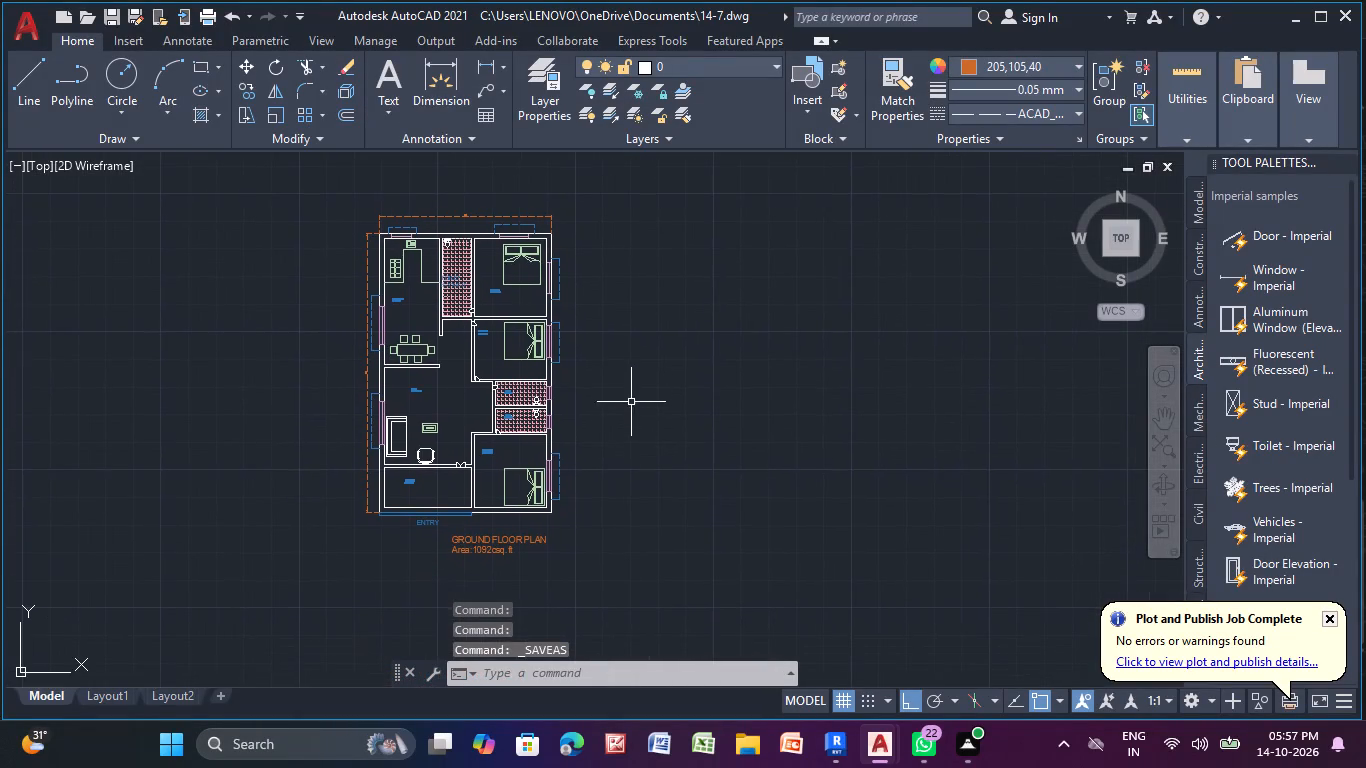
scroll(550, 493, "up", 1)
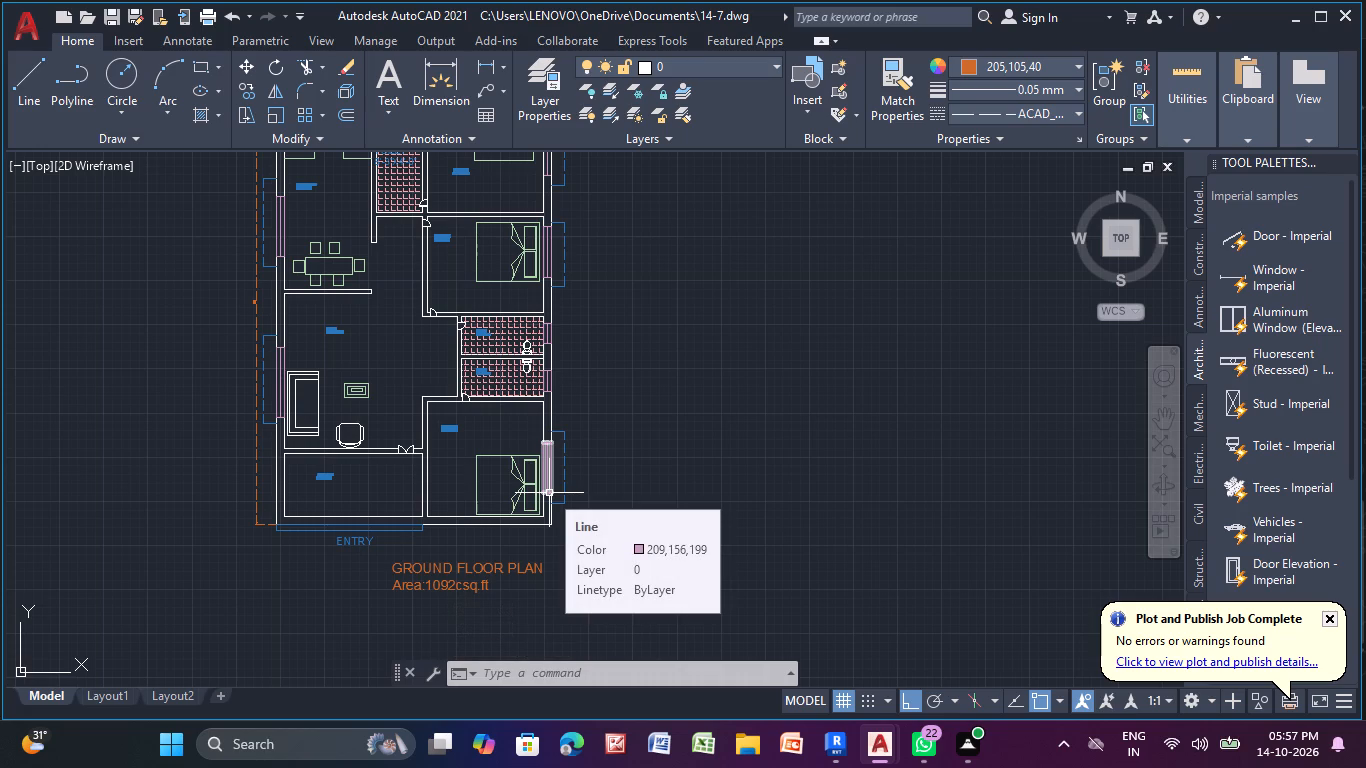
middle_click_drag(549, 493, 551, 494)
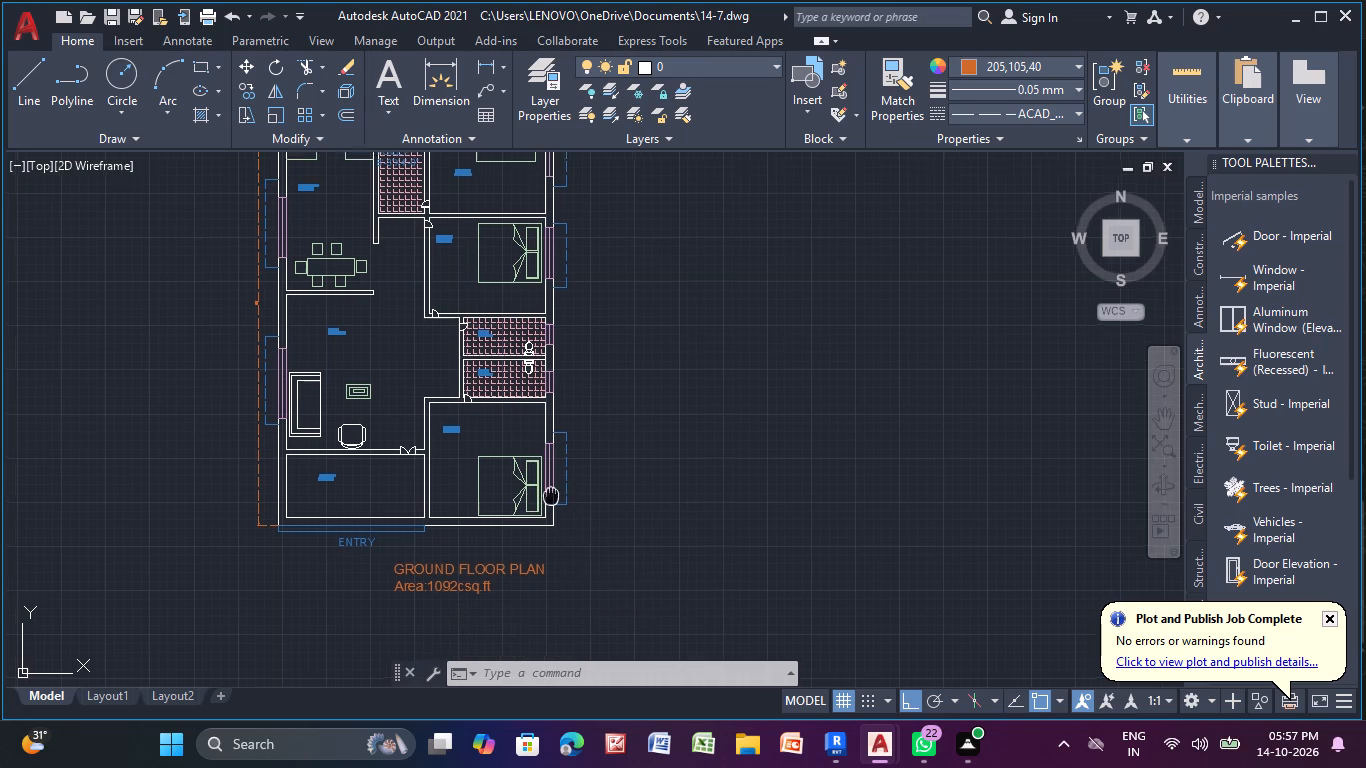
middle_click_drag(551, 494, 601, 474)
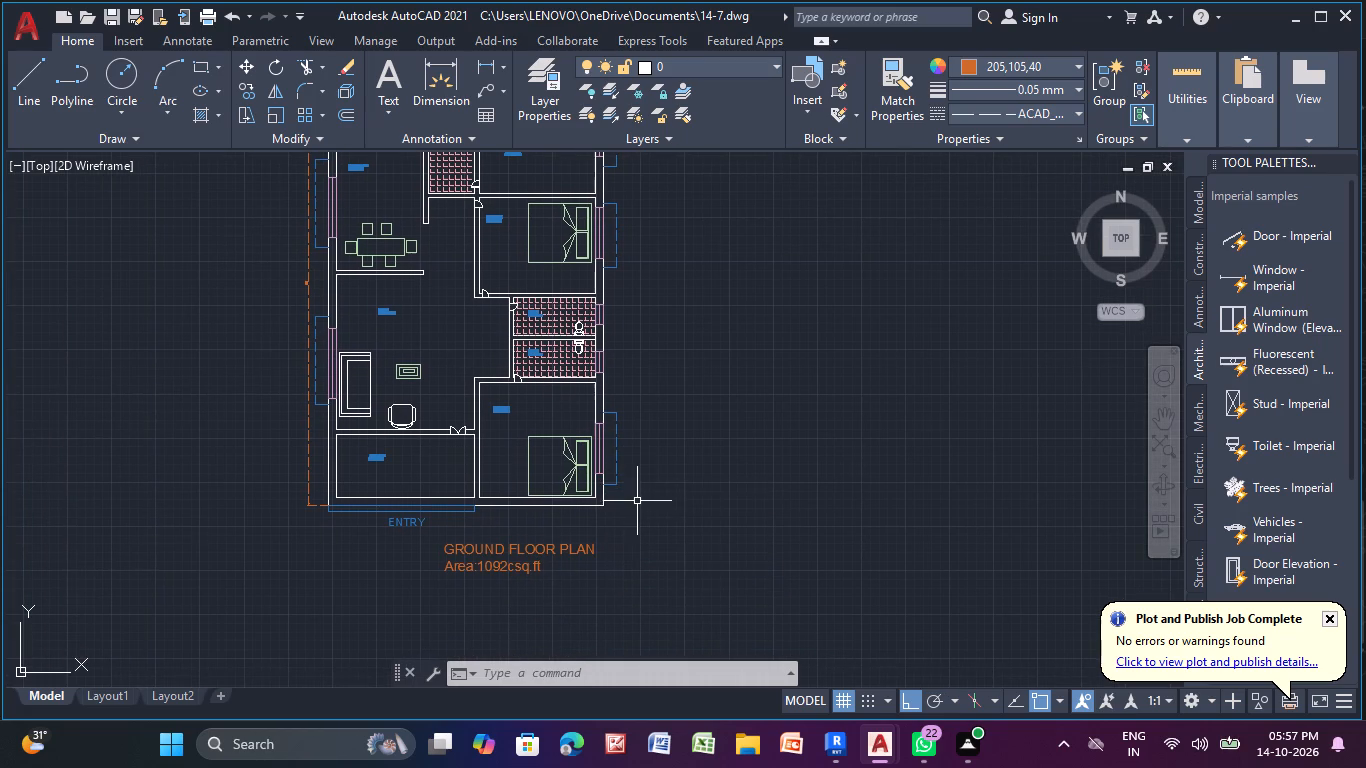
middle_click_drag(635, 503, 591, 567)
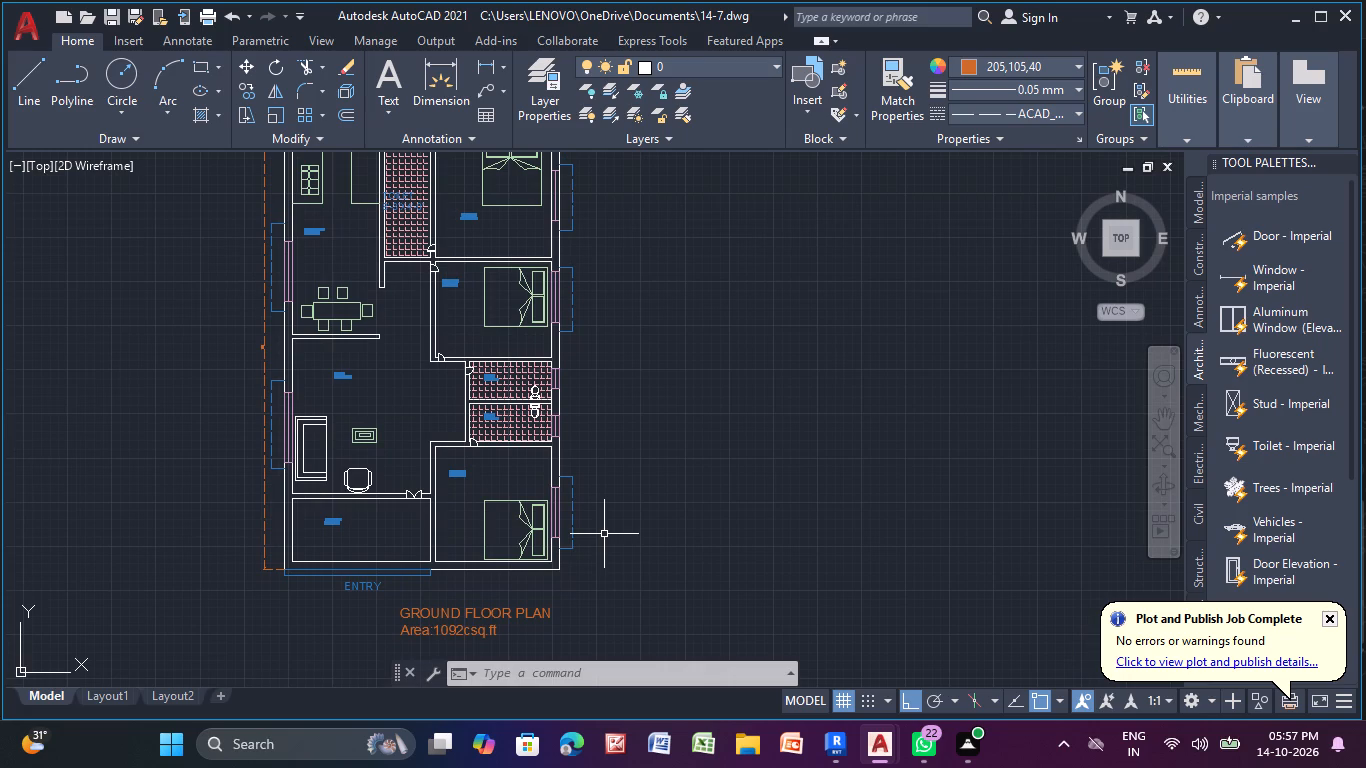
key("ctrl+p")
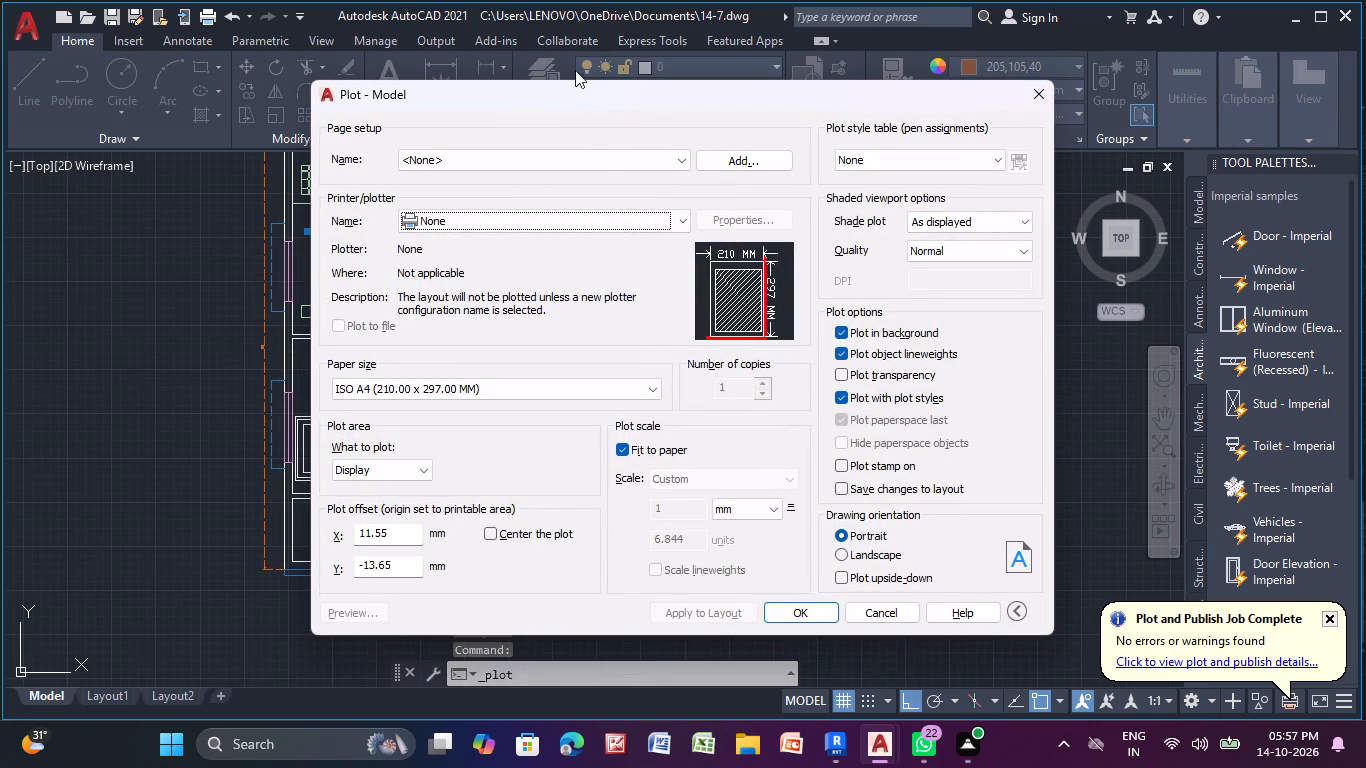
left_click(831, 611)
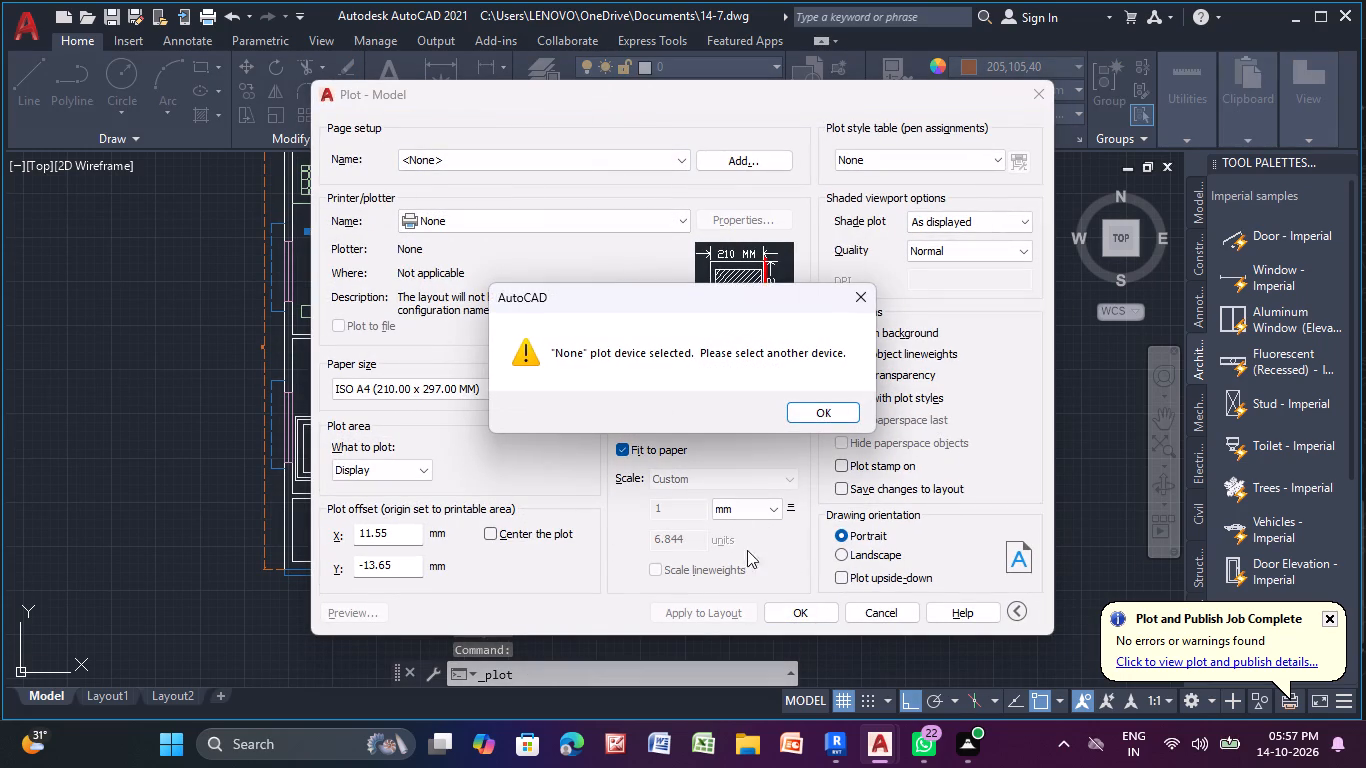
left_click(855, 301)
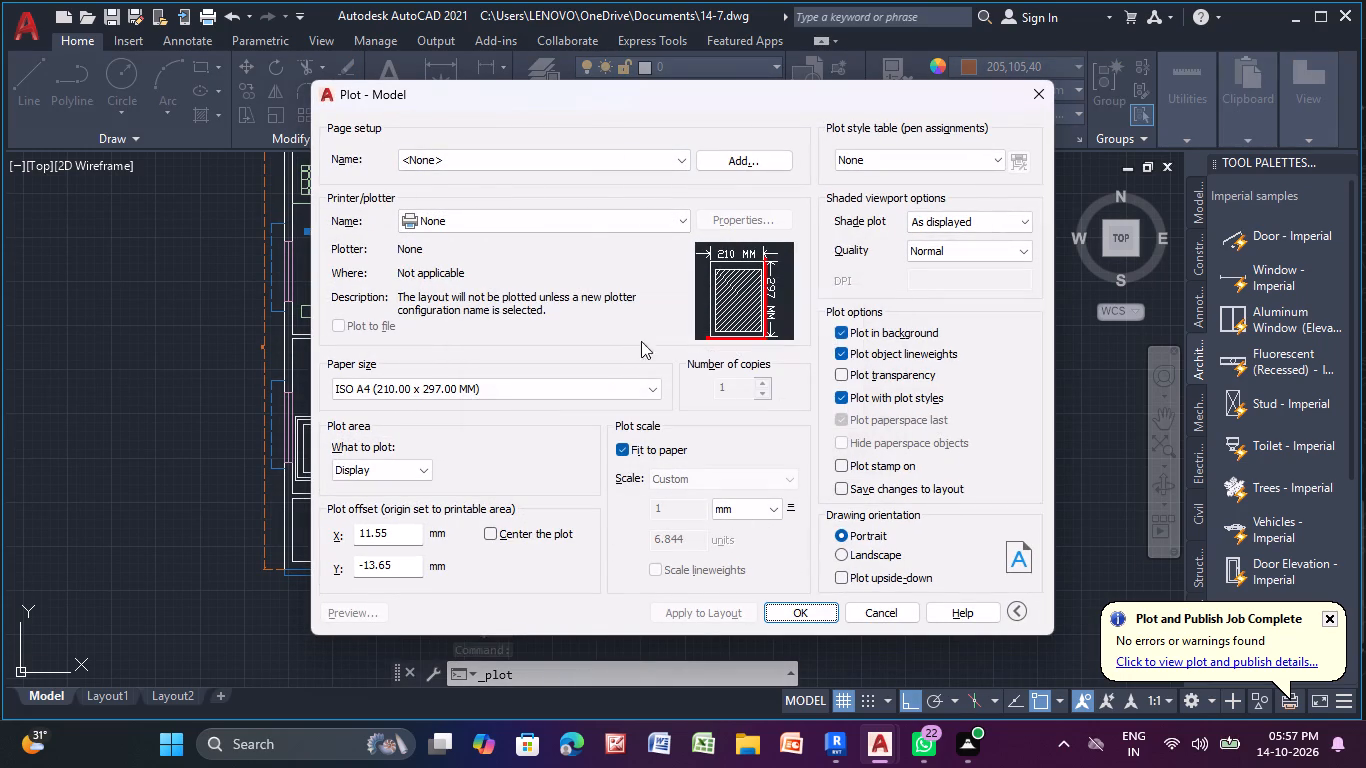
Load the previous plot's settings, with the AutoCAD PDF (General Documentation) plotter and ANSI expand E paper, and preview the model plot.
left_click(604, 157)
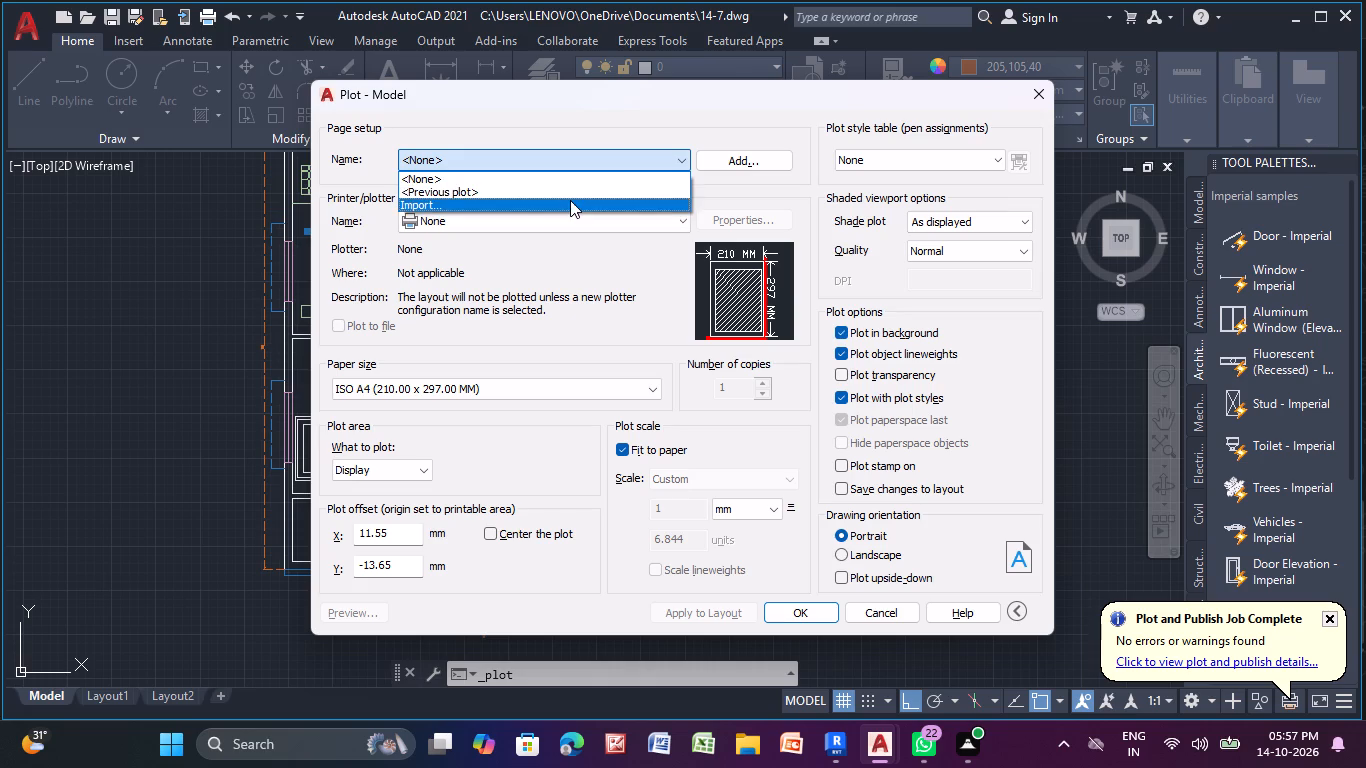
left_click(580, 190)
left_click(337, 605)
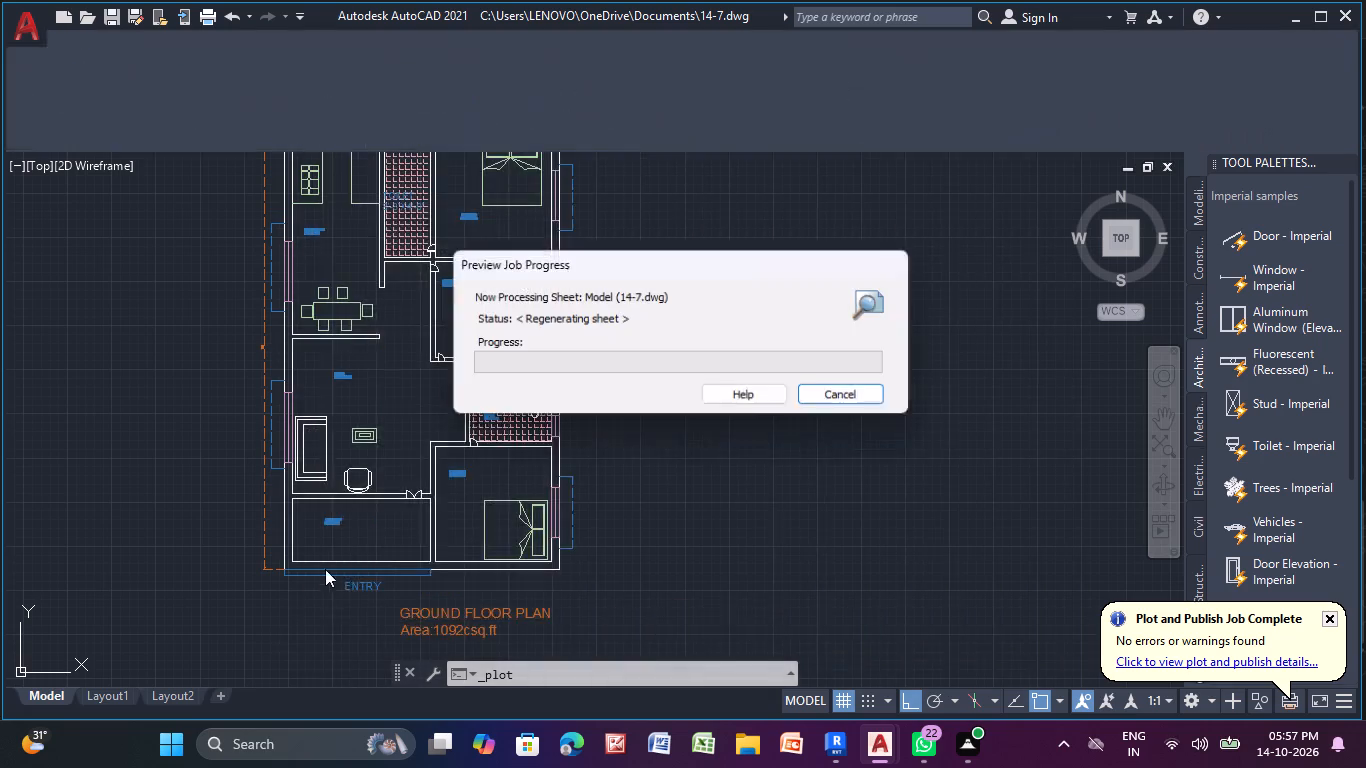
key("Escape")
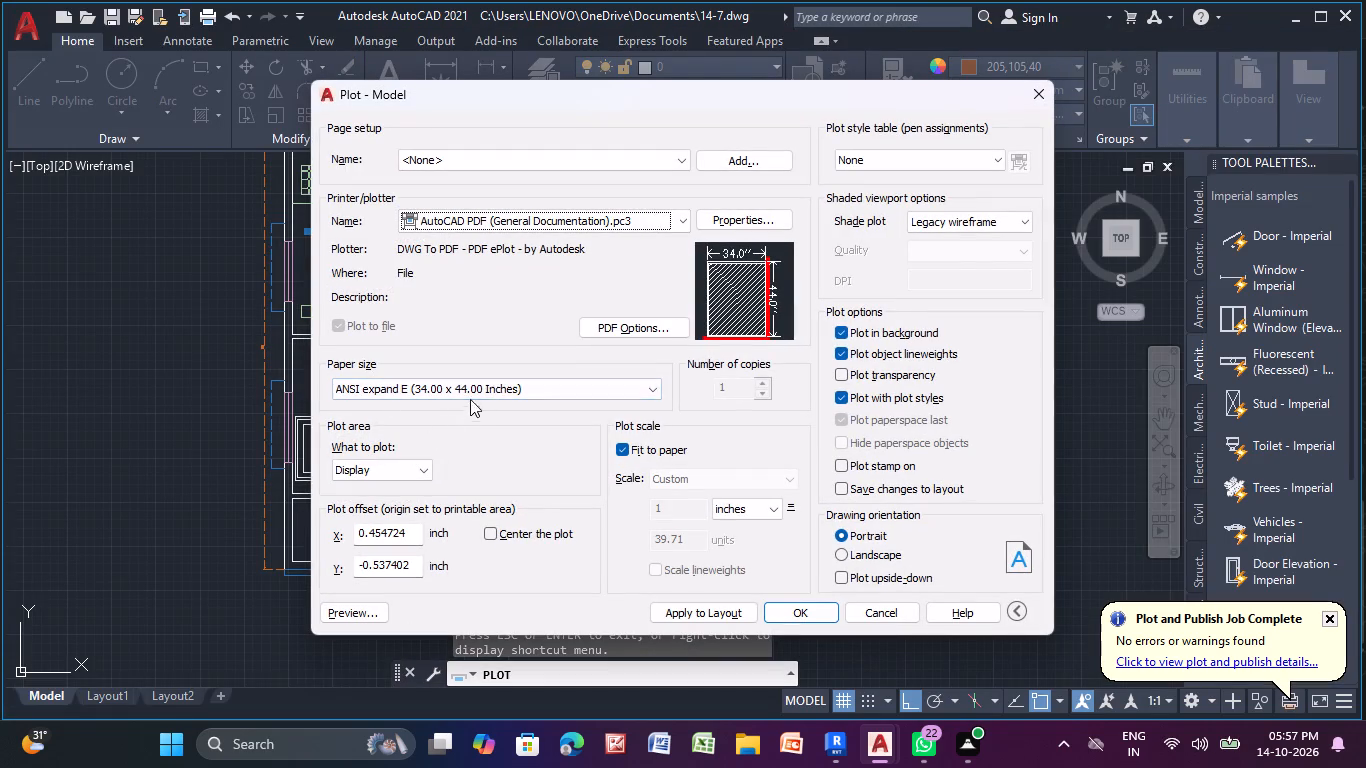
Apply the plot settings to the layout and plot the model to a PDF named 14-7-Model.pdf in the Documents folder.
left_click(704, 608)
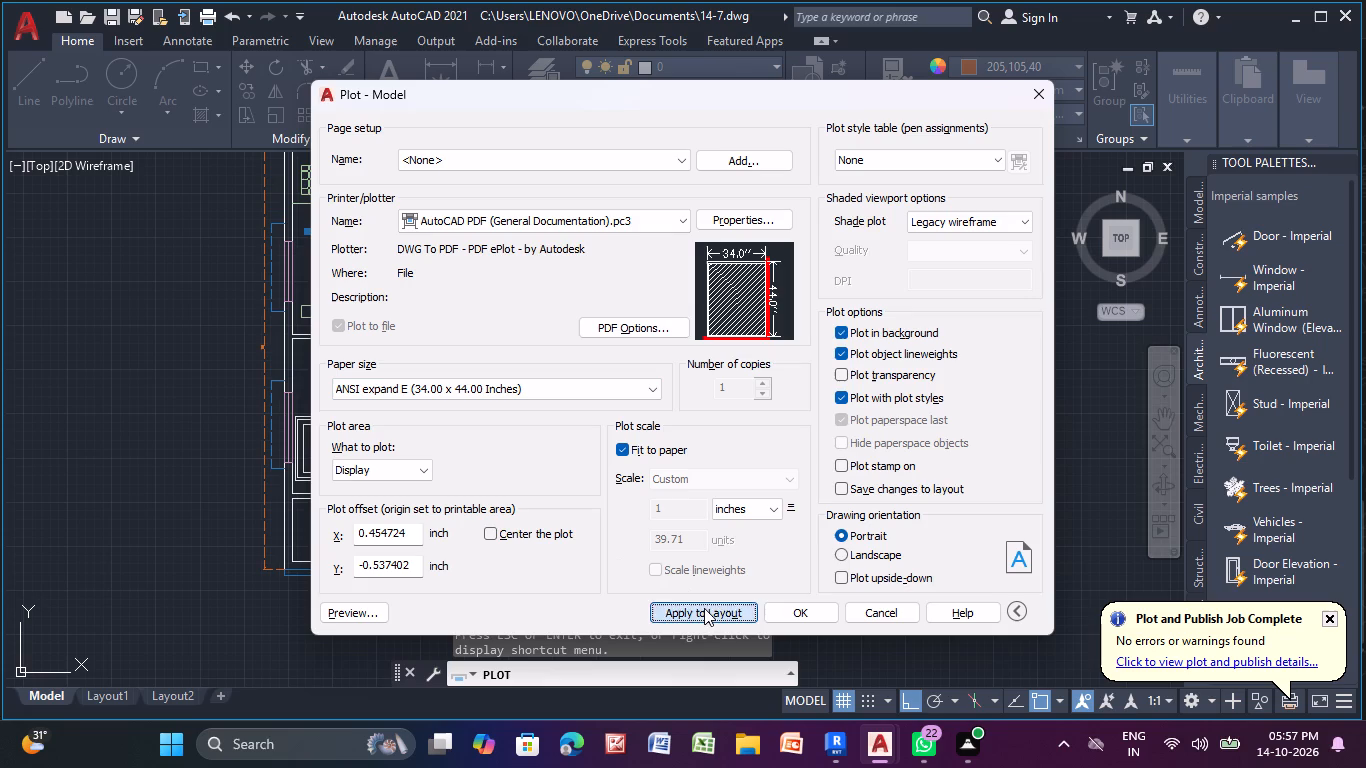
left_click(789, 612)
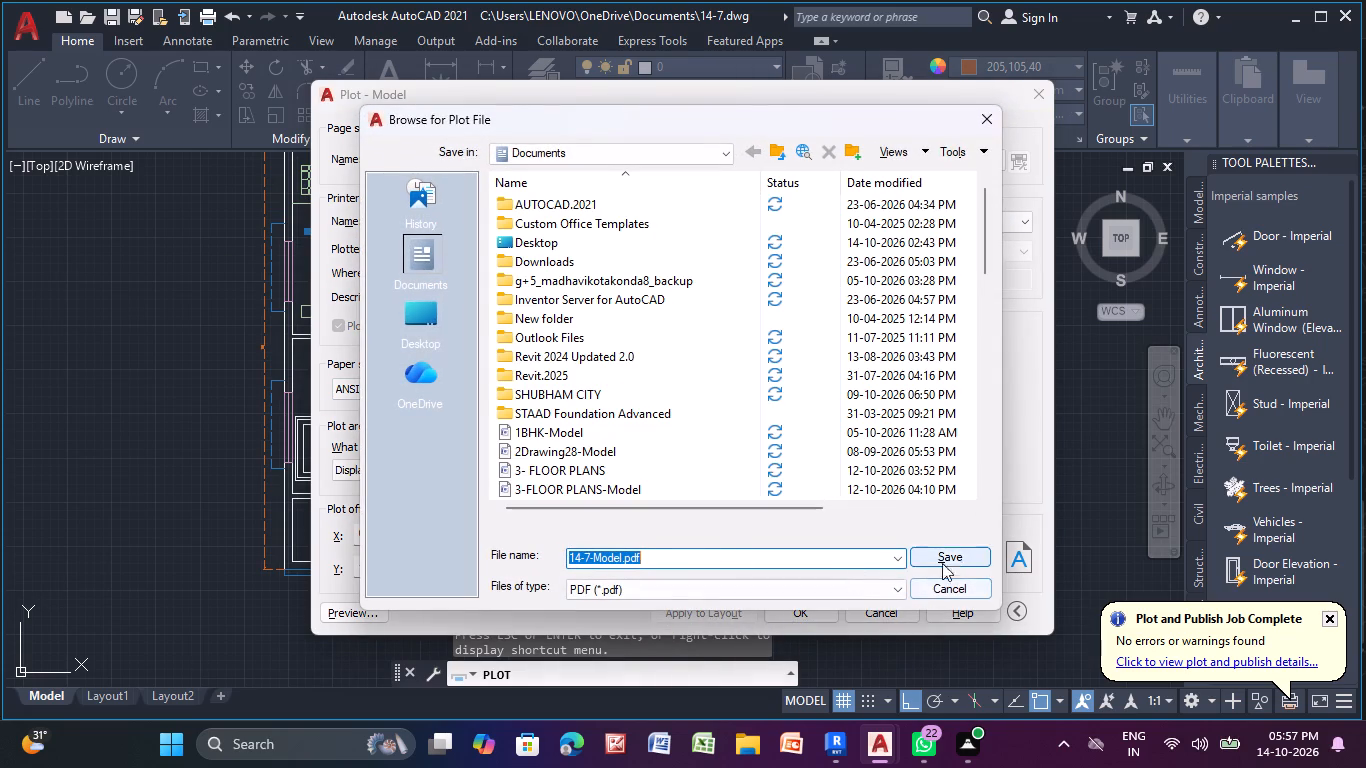
left_click(951, 552)
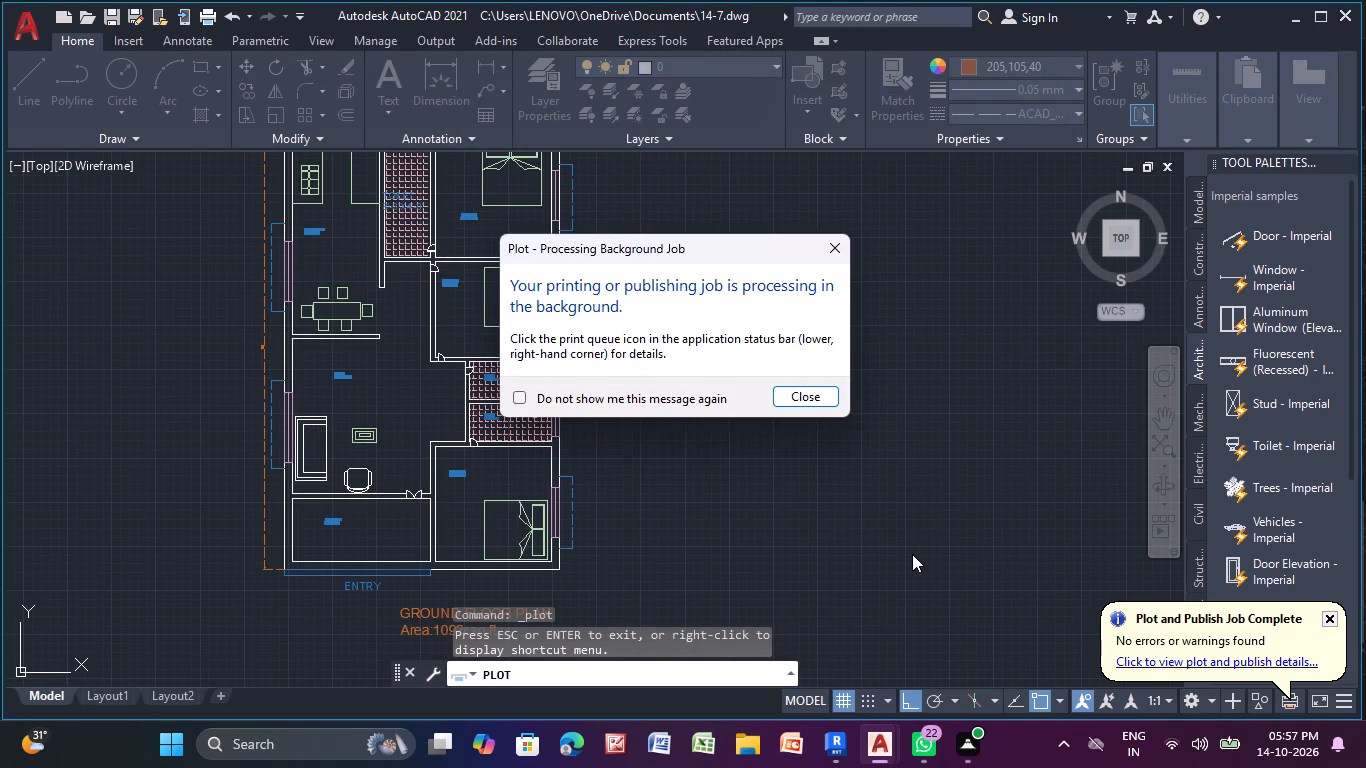
left_click(846, 248)
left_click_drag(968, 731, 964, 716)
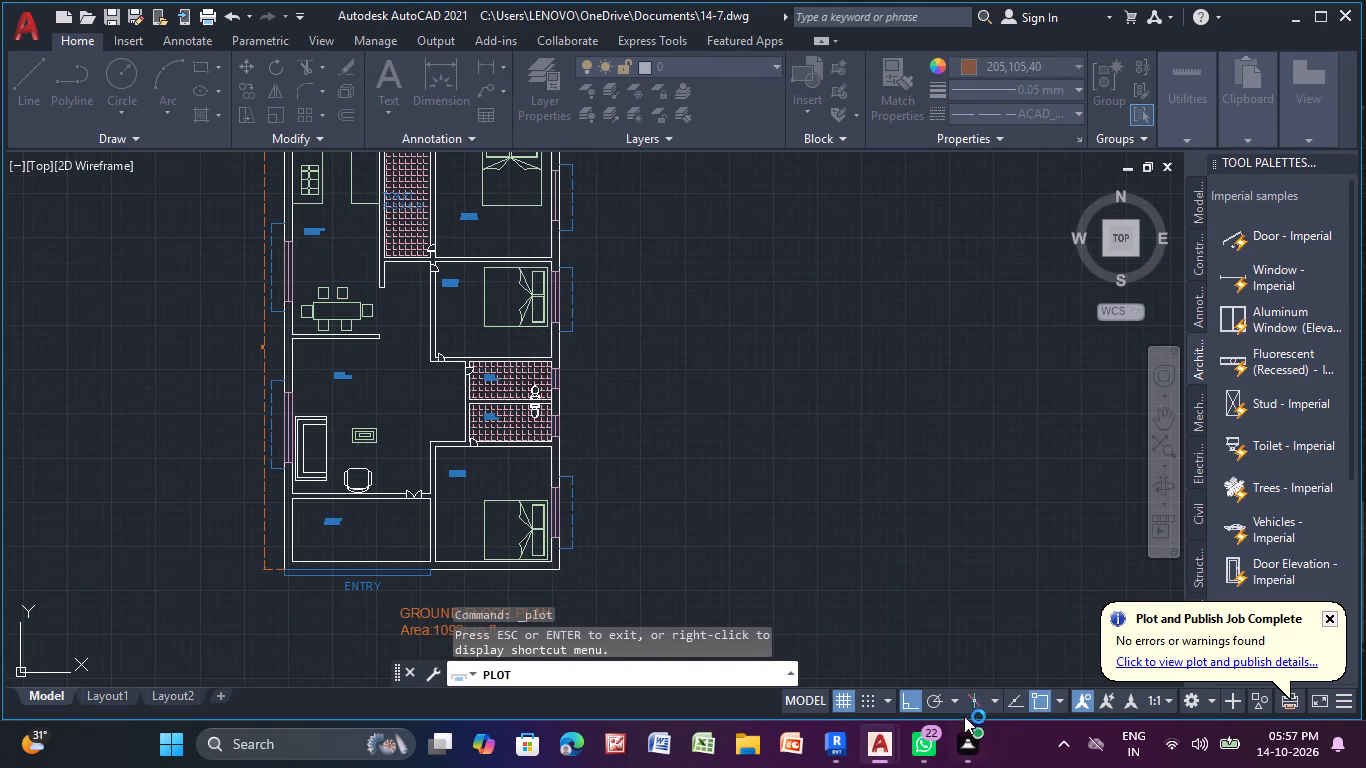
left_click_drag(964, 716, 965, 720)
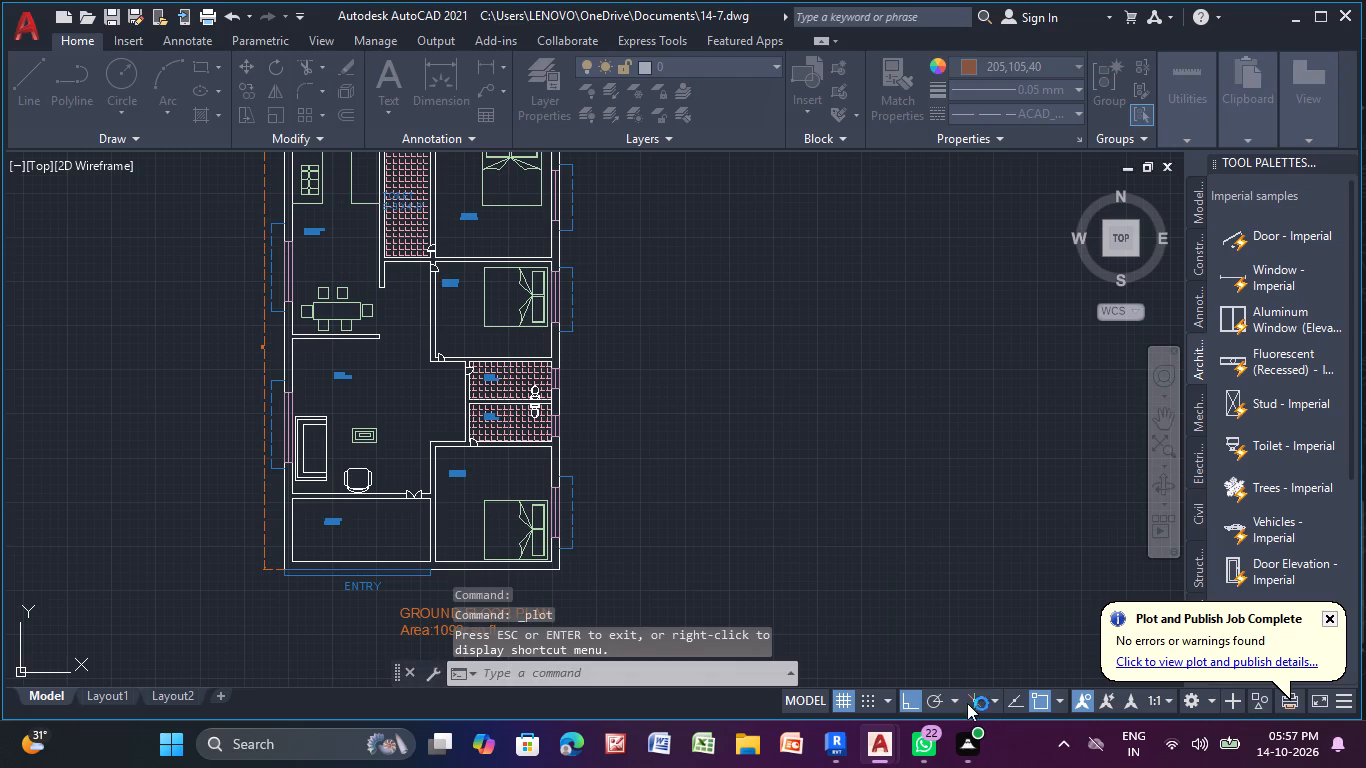
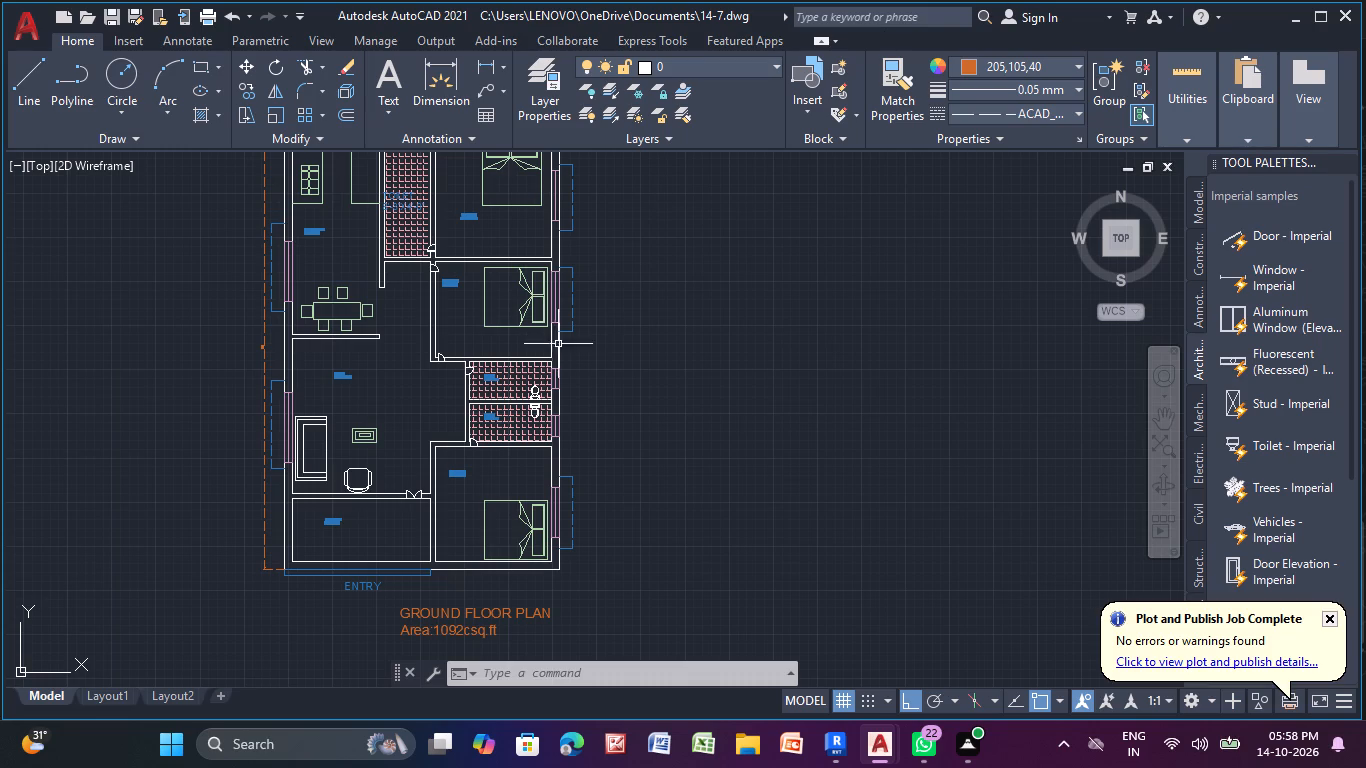
Switch to WhatsApp by finding the app through the Windows search and launching it.
left_click(270, 742)
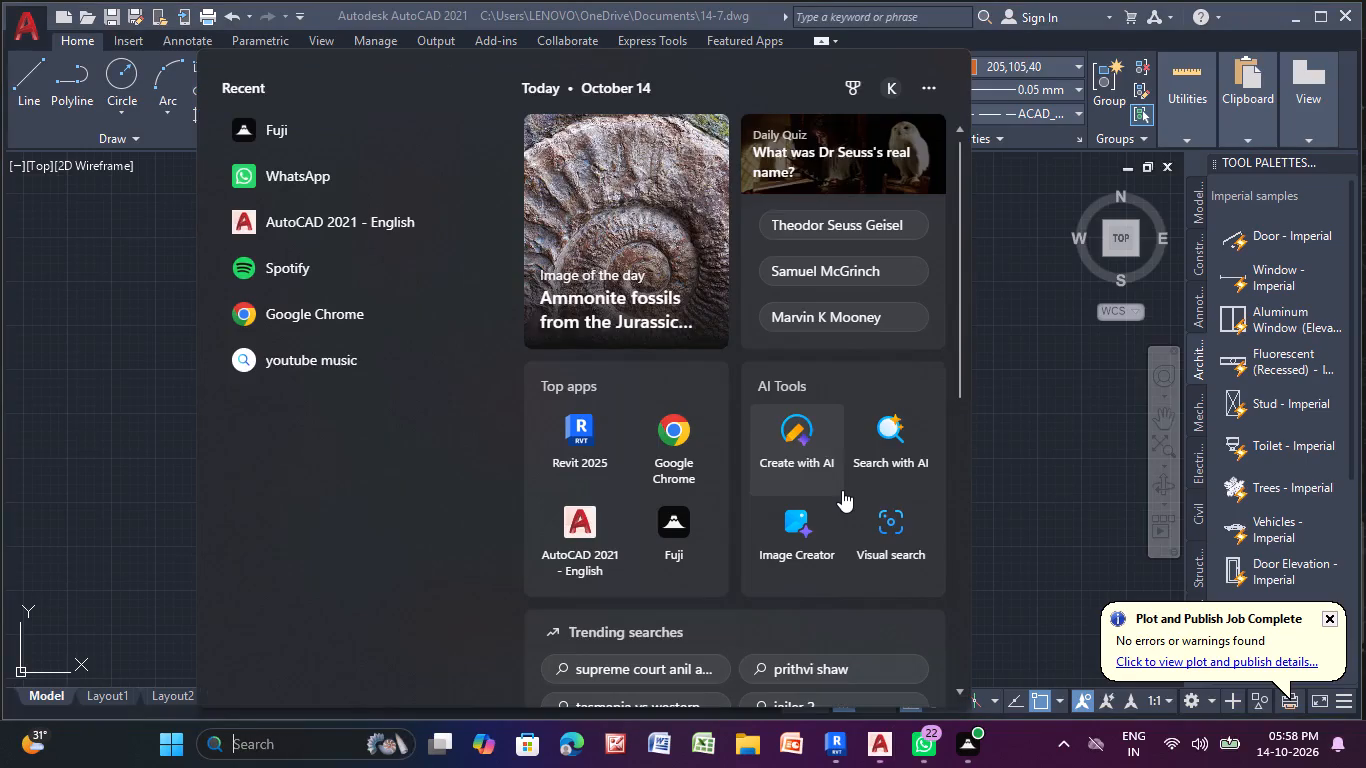
key("w")
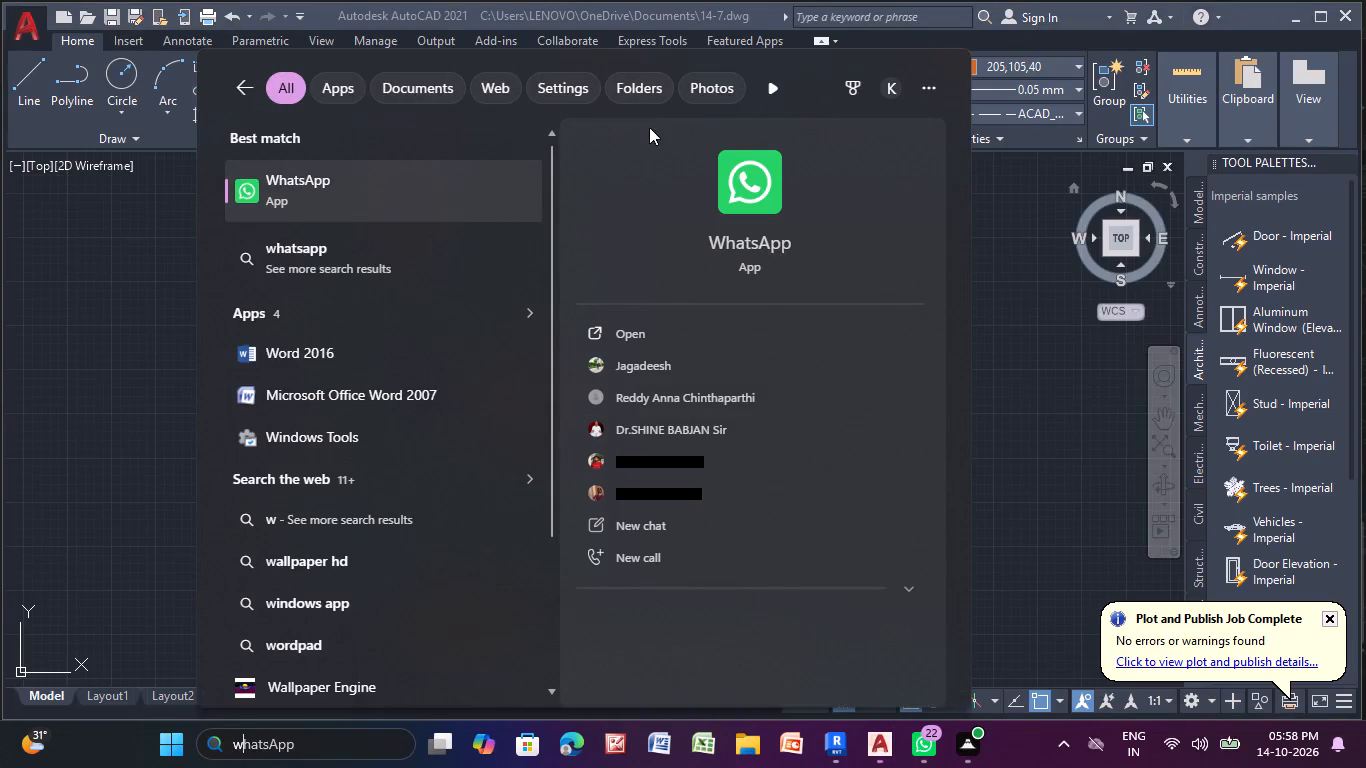
left_click_drag(753, 199, 753, 210)
left_click(754, 210)
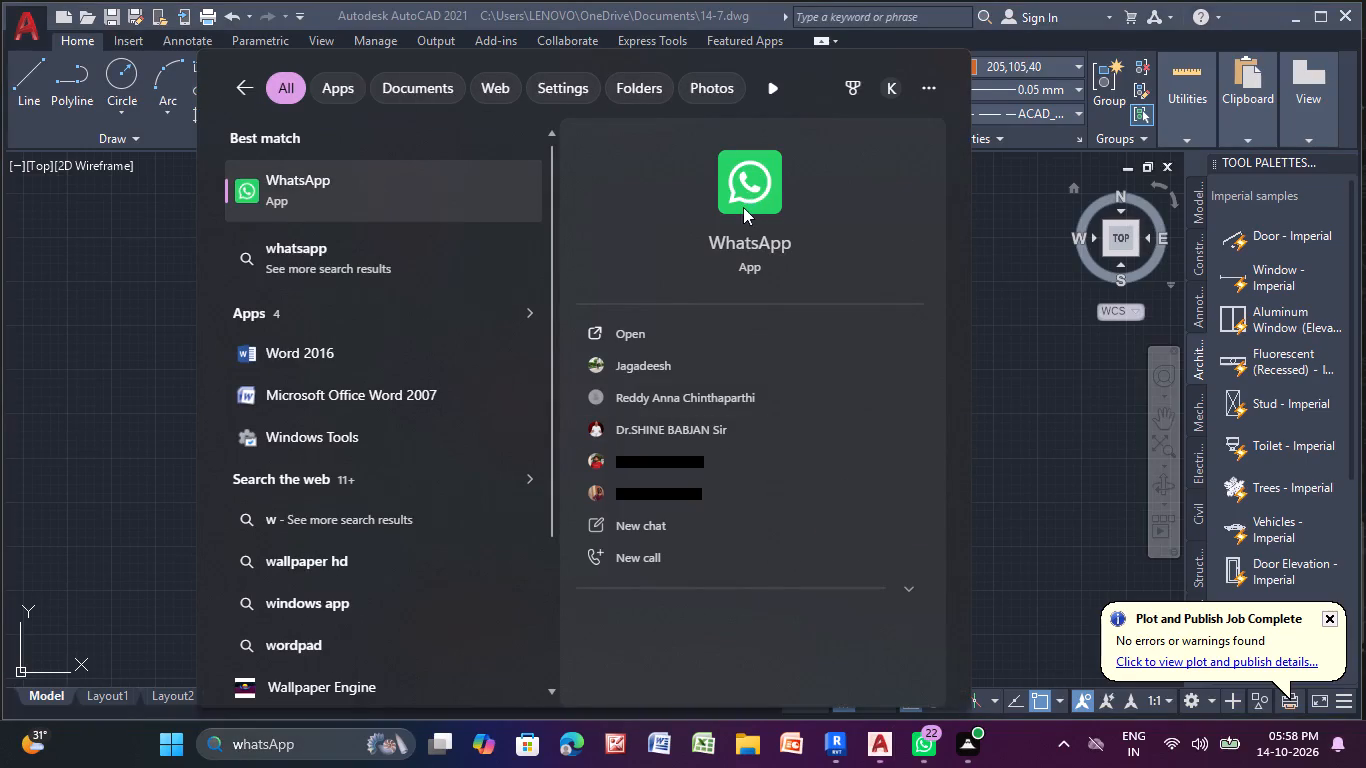